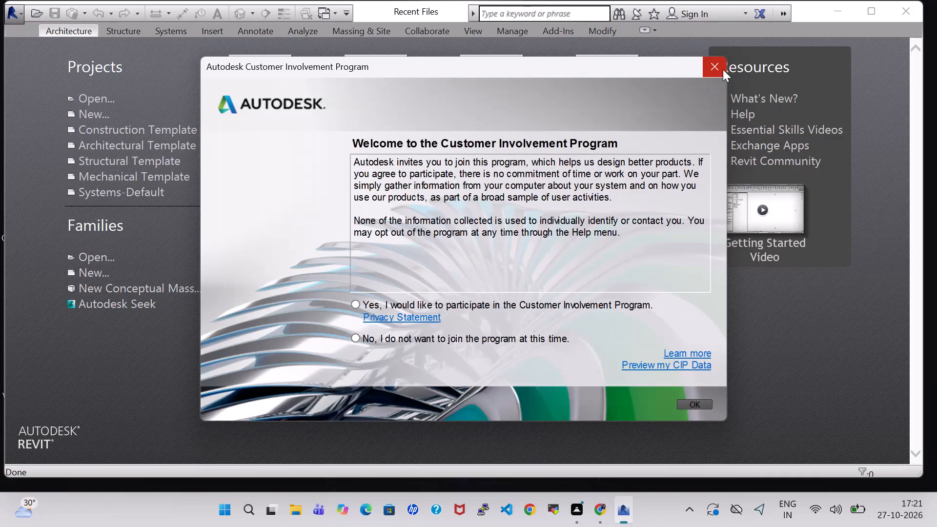
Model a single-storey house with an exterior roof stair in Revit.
Dismiss the Customer Involvement Program invitation.
click(723, 69)
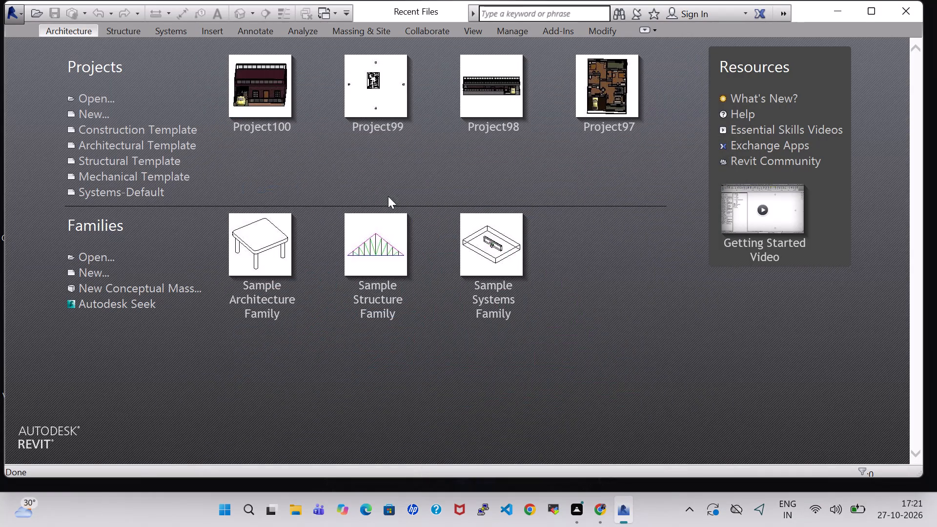
Create a new project based on the Architectural Template.
click(94, 115)
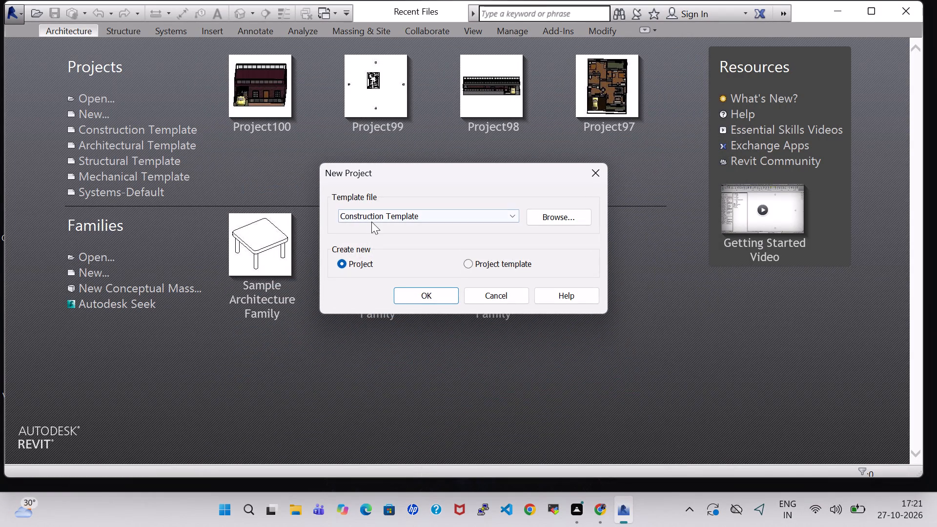
click(371, 222)
click(373, 247)
click(441, 290)
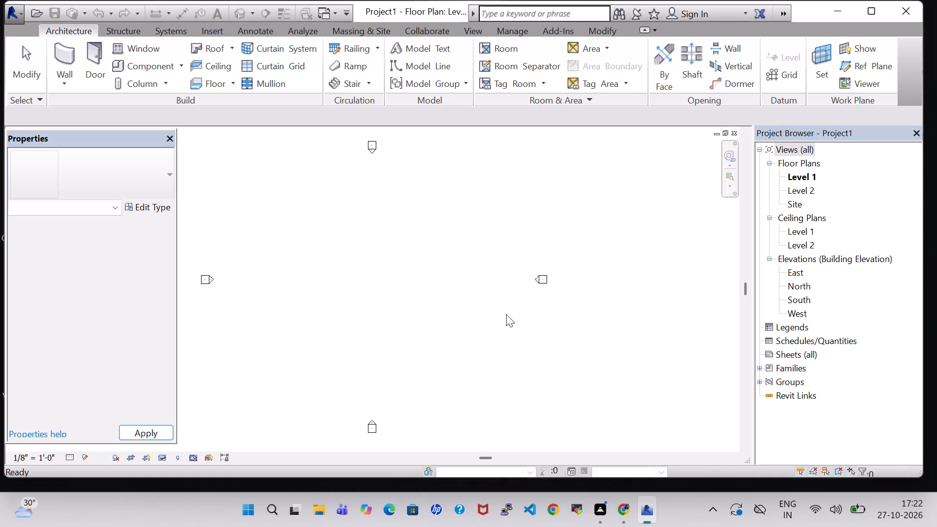
Draw a closed rectangle of Generic - 8" walls on Level 1, about 25' wide by 45' long.
click(70, 53)
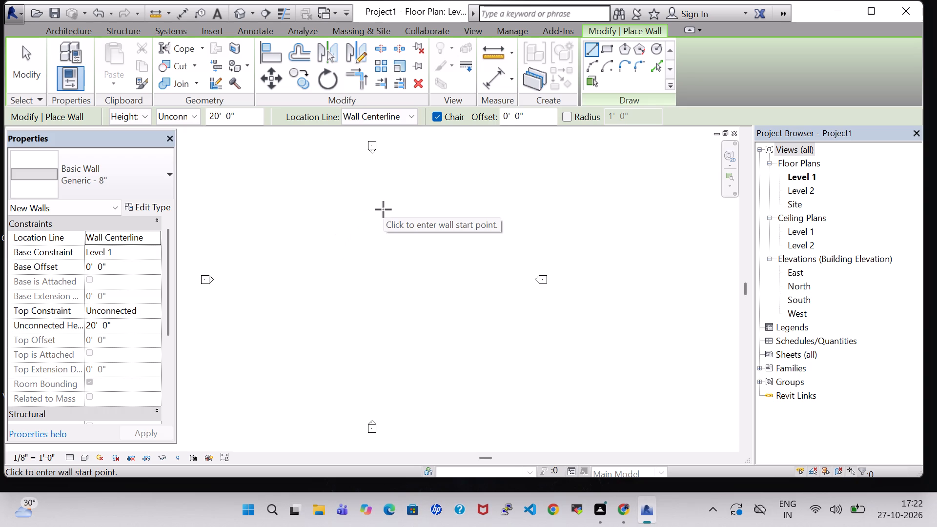
click(340, 196)
scroll(406, 193, up, 4)
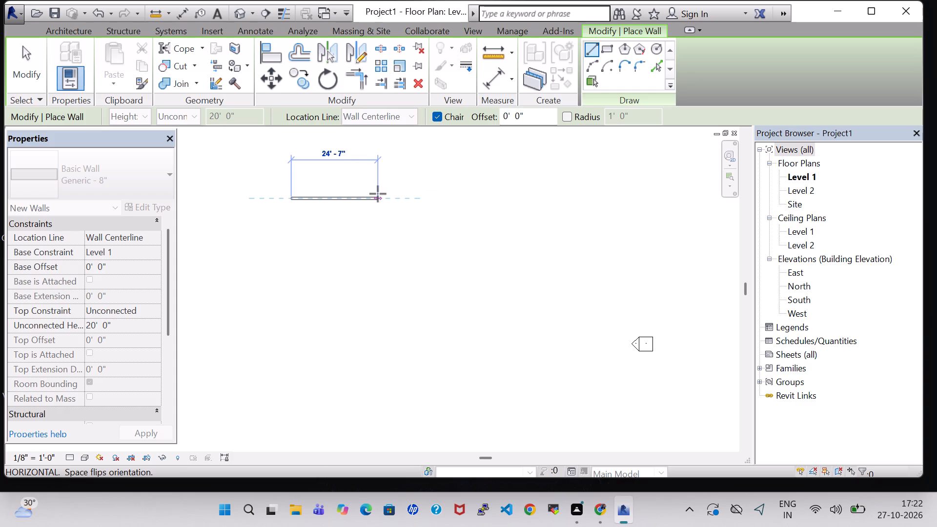
scroll(383, 194, up, 3)
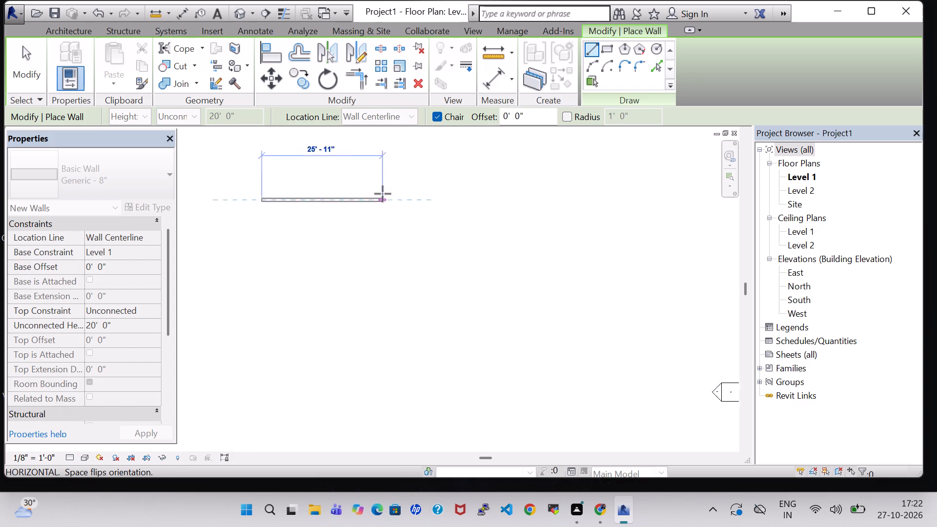
scroll(383, 194, up, 2)
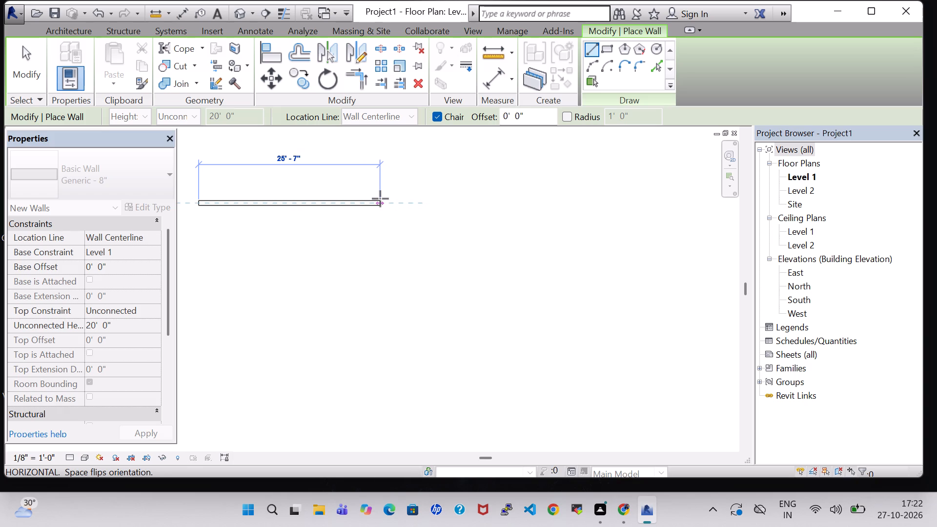
click(375, 199)
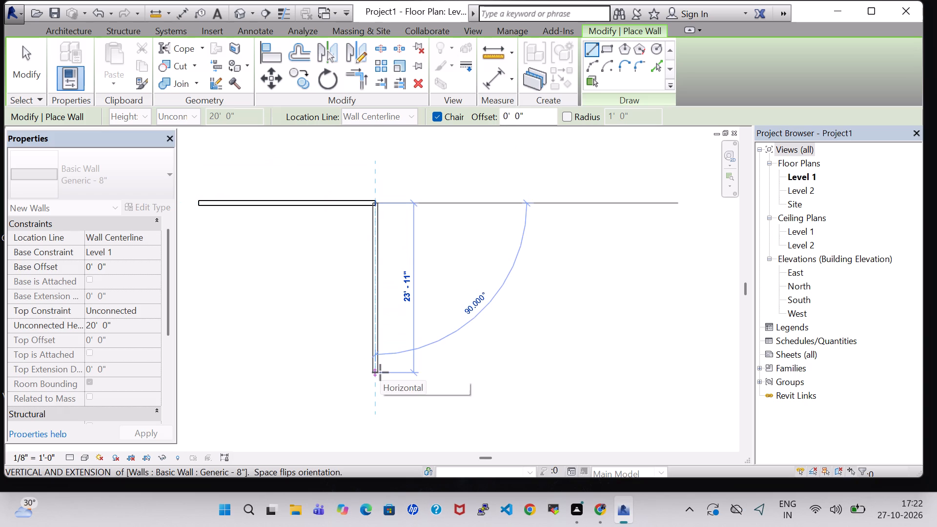
middle_drag(382, 426, 398, 295)
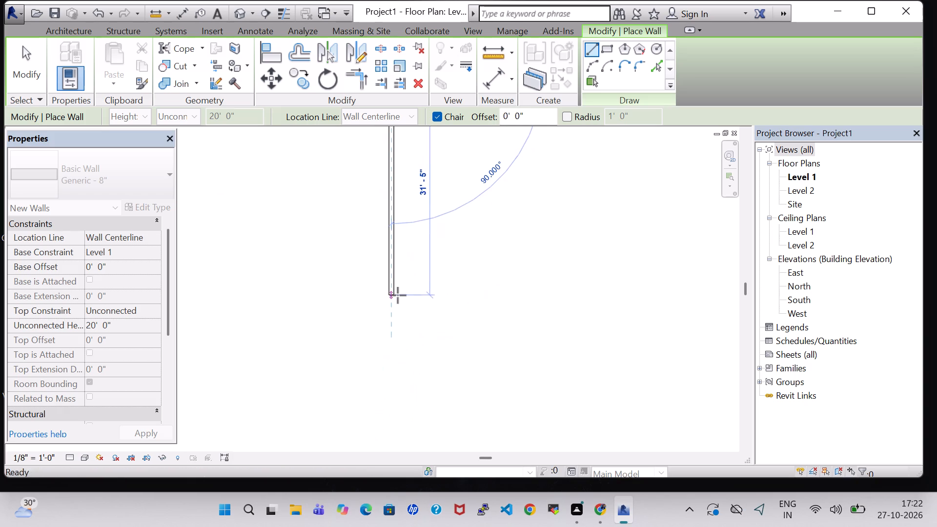
scroll(396, 381, down, 1)
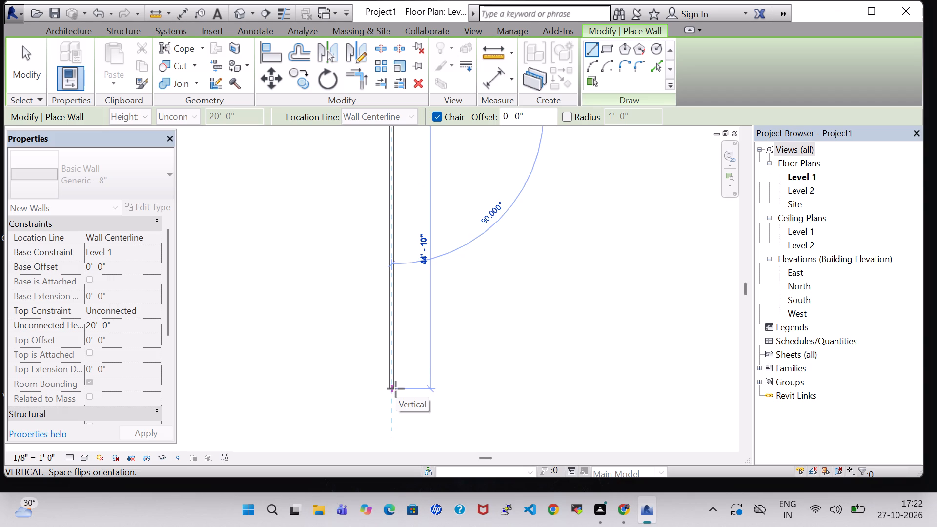
click(397, 390)
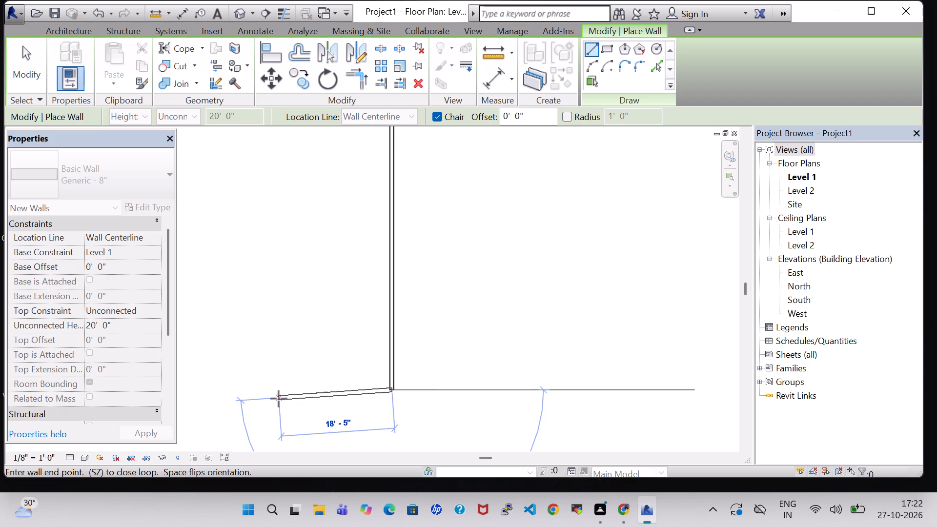
scroll(244, 392, down, 4)
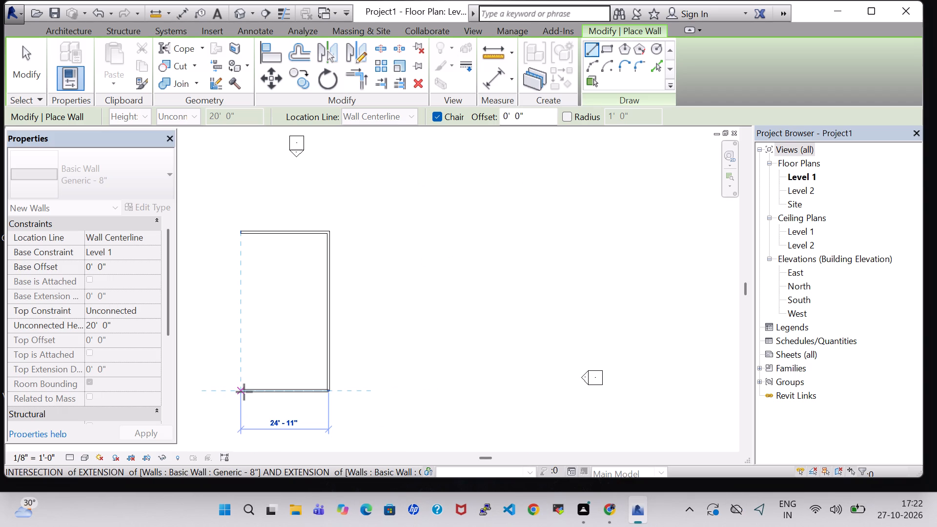
scroll(244, 392, up, 5)
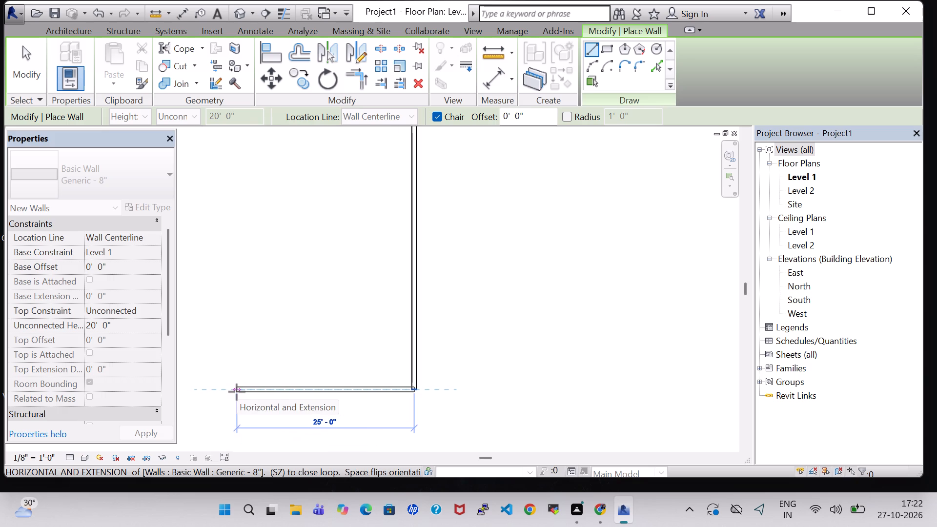
click(237, 392)
middle_drag(248, 145, 234, 247)
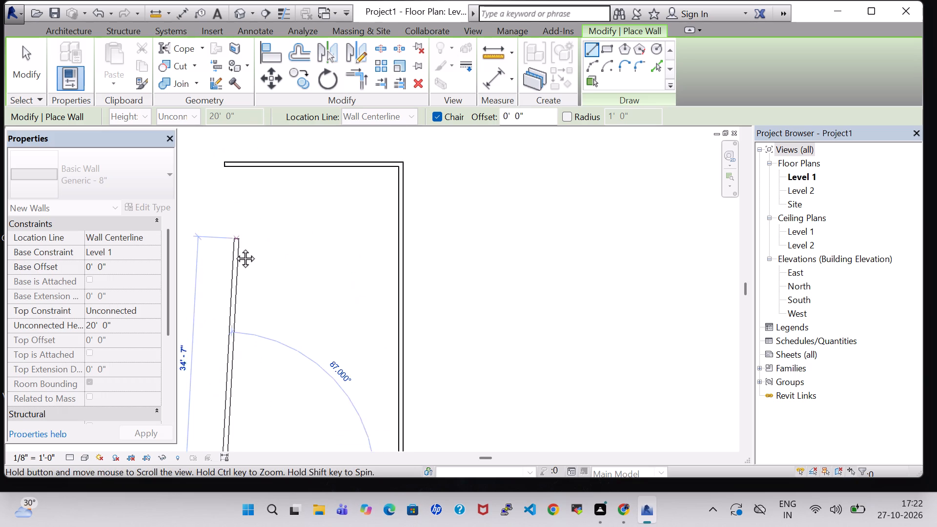
middle_drag(234, 247, 234, 248)
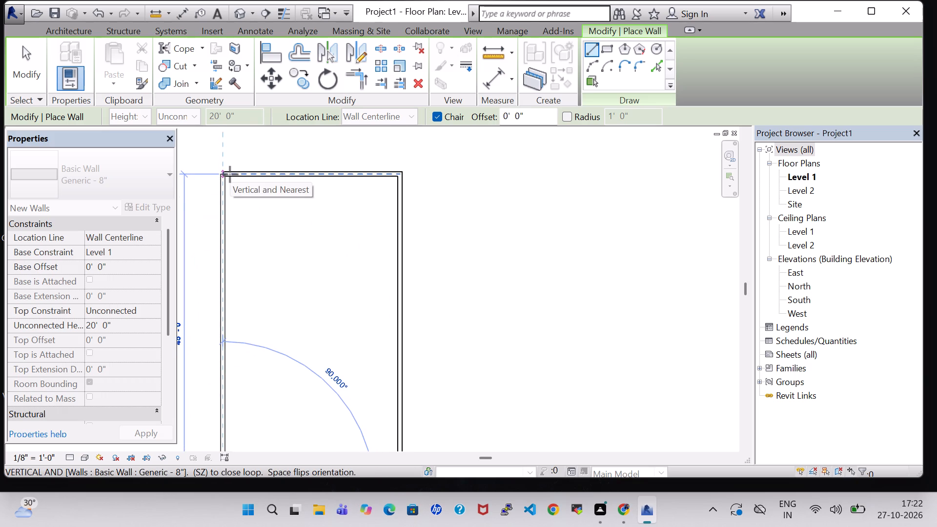
click(229, 173)
key(Escape)
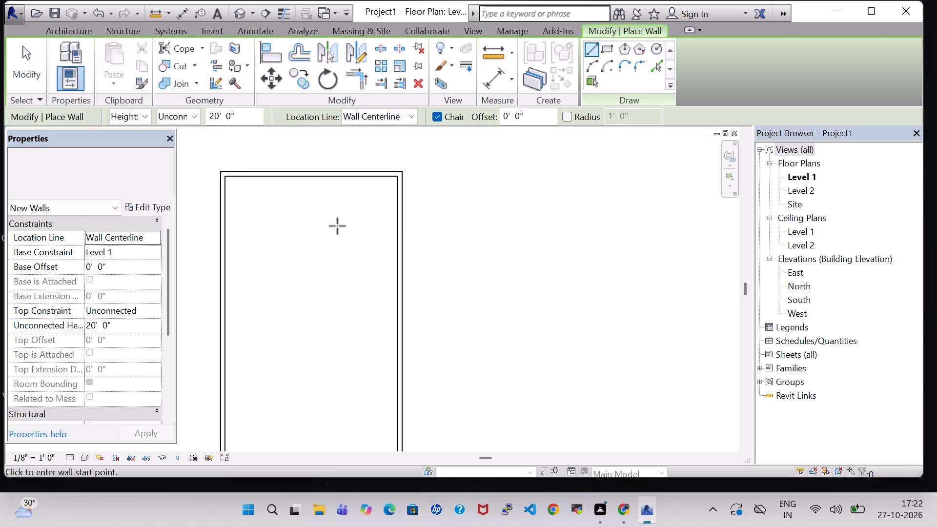
key(Escape)
Check the distance between the north and south walls of the rectangle.
click(324, 177)
scroll(427, 210, down, 2)
click(524, 250)
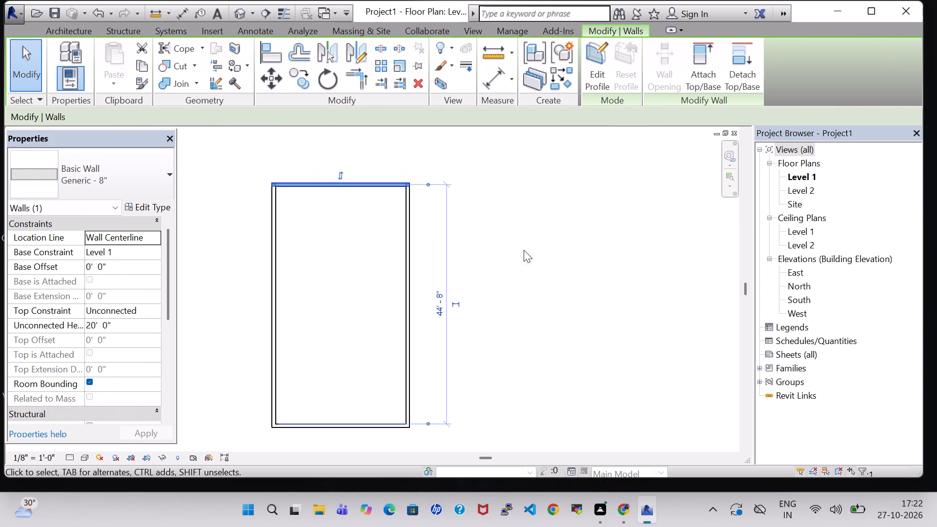
click(347, 426)
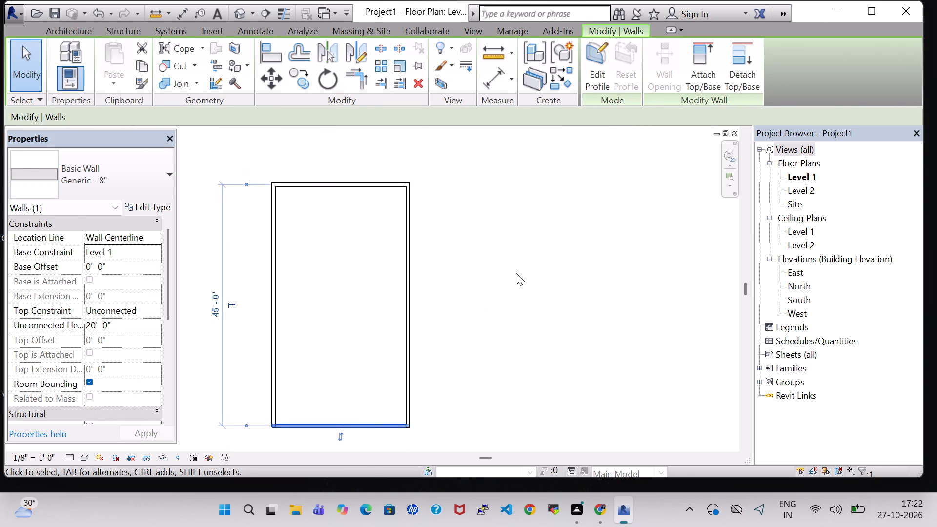
drag(509, 310, 513, 303)
click(329, 185)
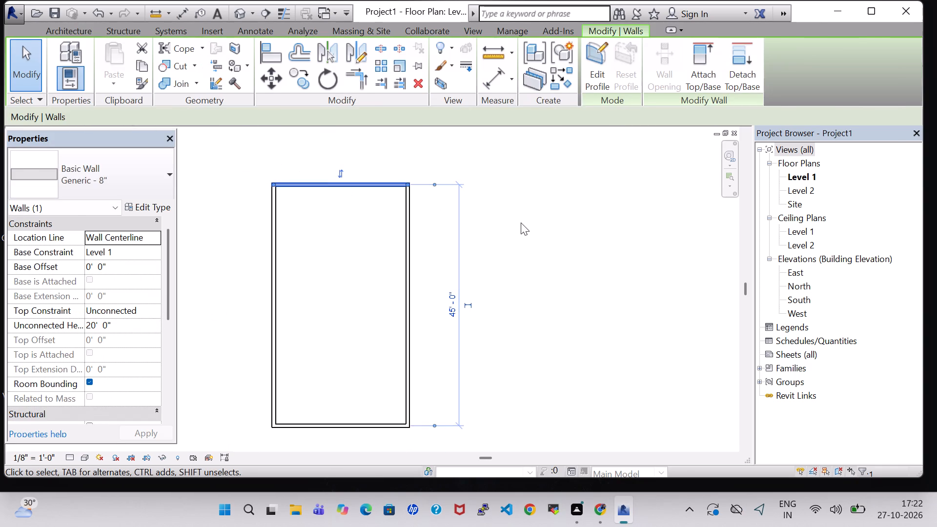
click(521, 223)
Set the north wall's unconnected height to 10' 0".
middle_drag(503, 253, 552, 248)
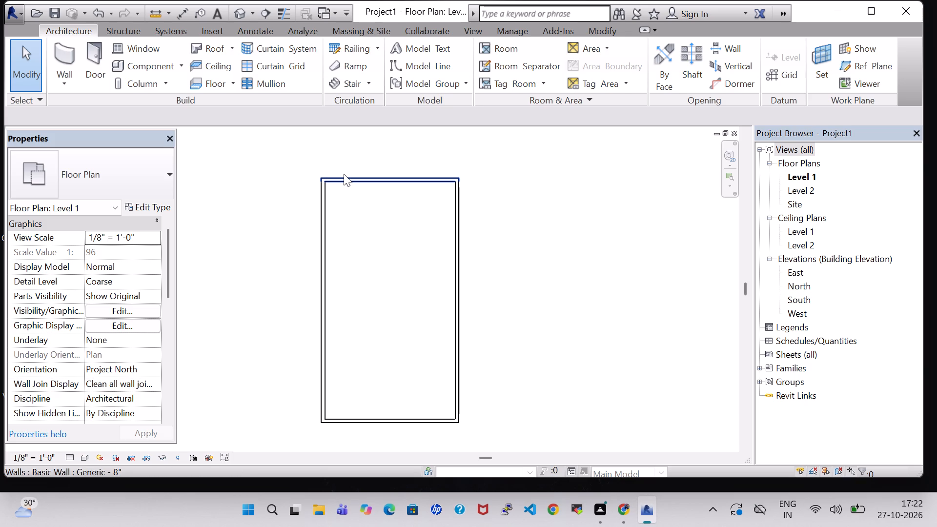
click(344, 174)
click(93, 322)
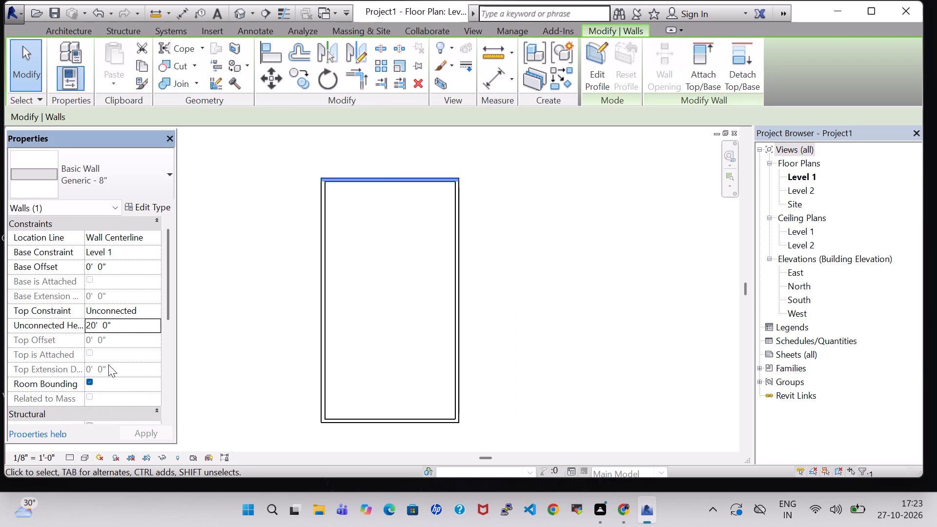
key(BackSpace)
key(1)
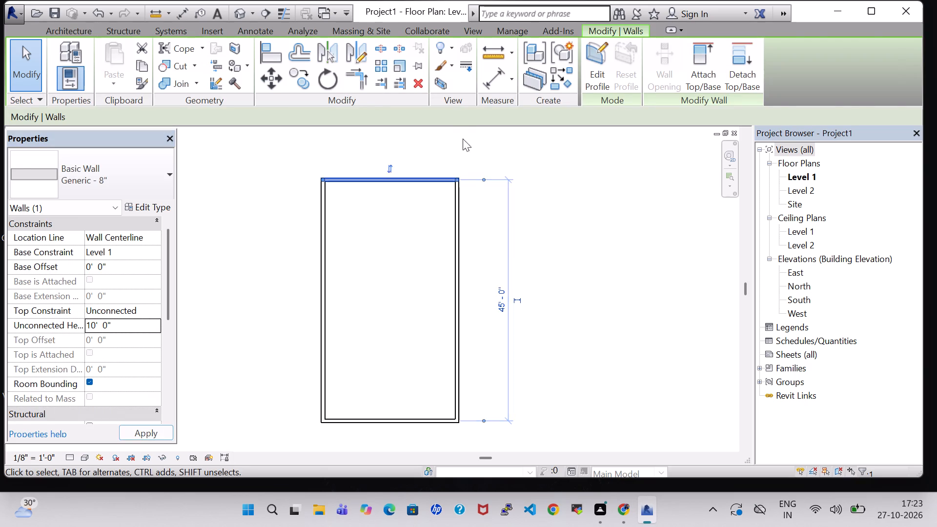
click(580, 279)
Set the west wall's unconnected height to 10' 0".
click(325, 279)
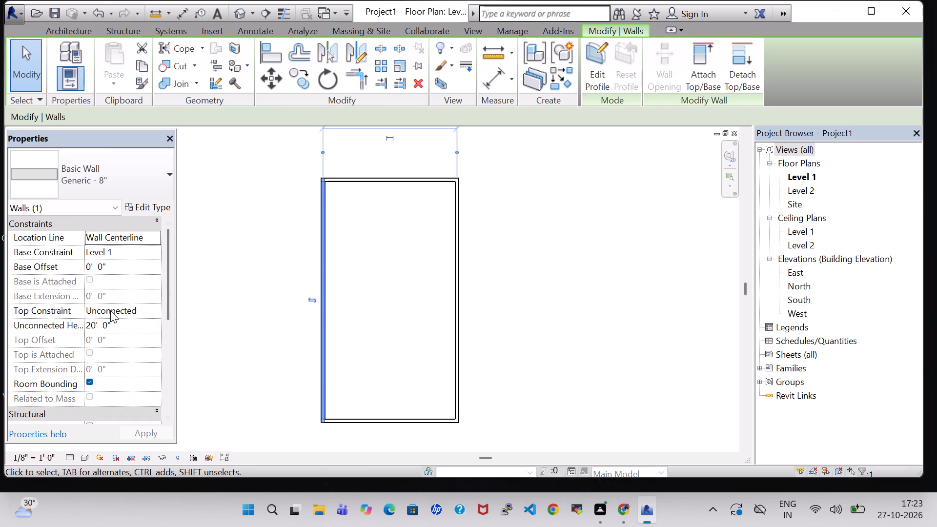
click(91, 325)
key(BackSpace)
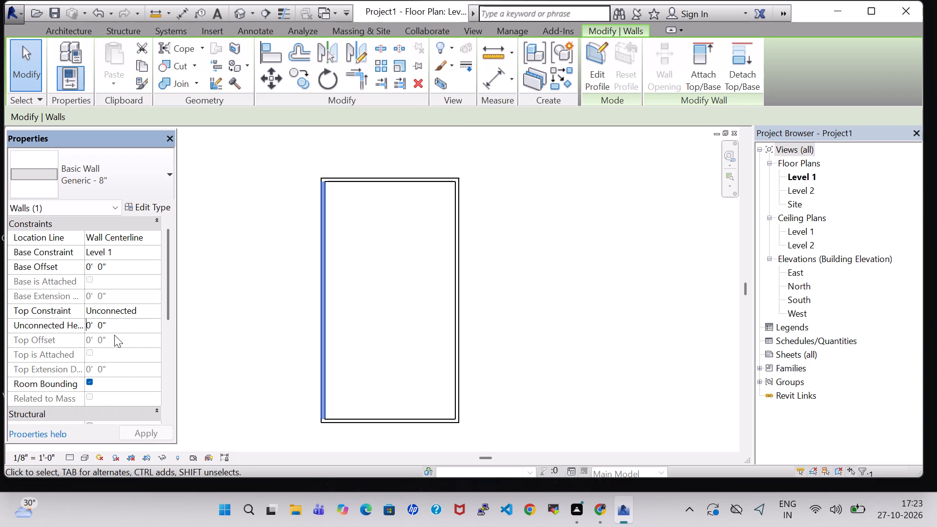
key(1)
click(689, 290)
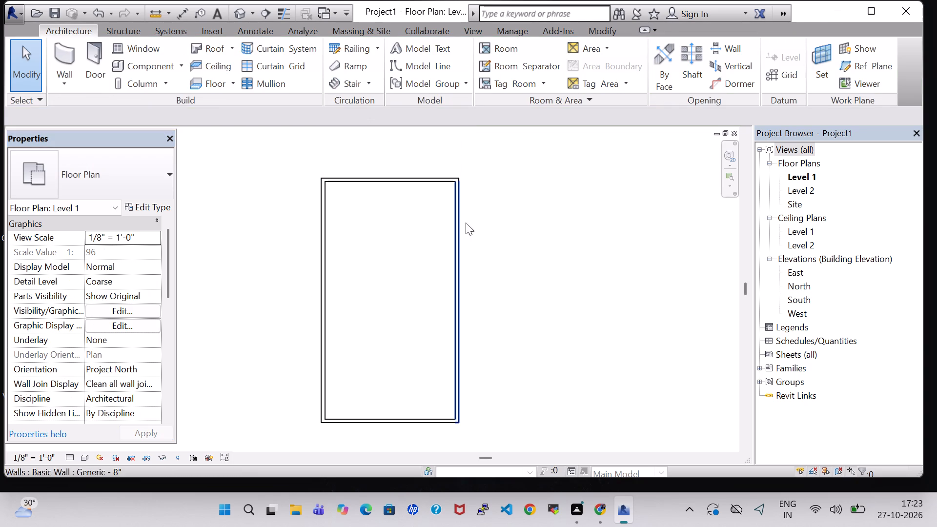
Set the east wall's unconnected height to 10' 0".
click(454, 244)
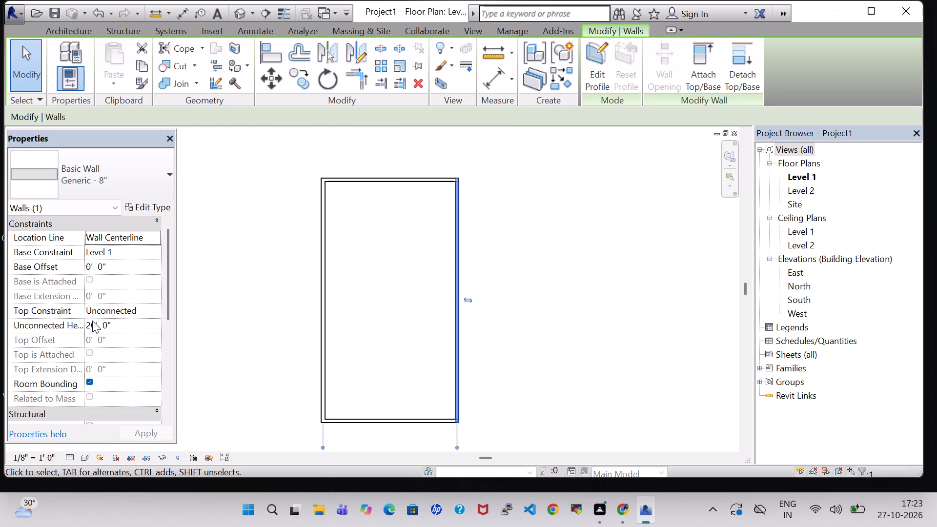
click(92, 321)
key(BackSpace)
key(1)
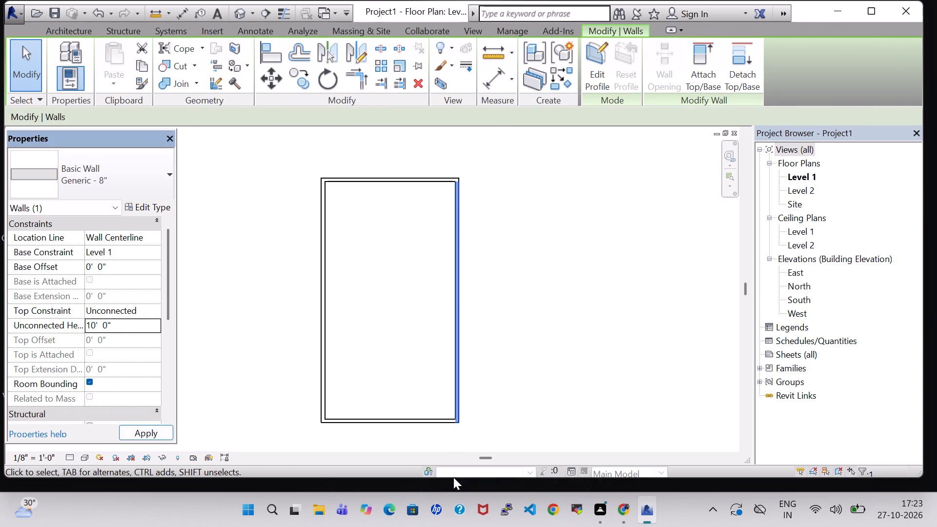
click(557, 276)
Set the south wall's unconnected height to 10' 0".
click(382, 426)
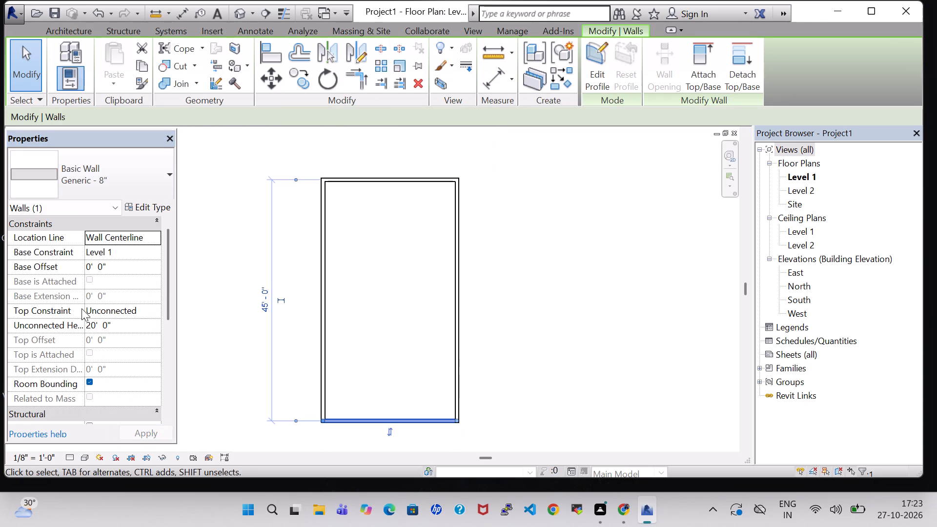
click(92, 324)
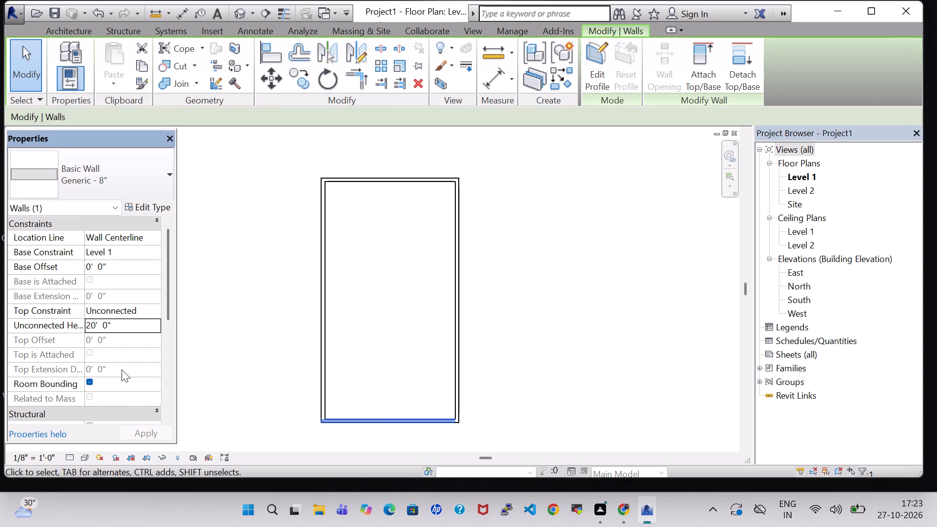
key(BackSpace)
key(1)
key(Return)
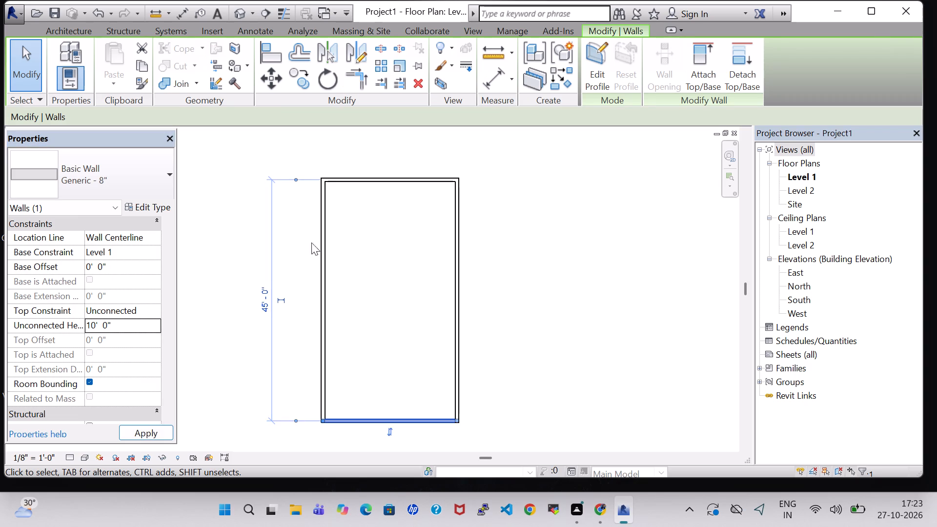
click(517, 265)
Draw a 10' 0" high interior wall about 37' 7" long, running straight south from the north wall, about 1' 11" inside the west wall.
middle_drag(517, 265, 566, 241)
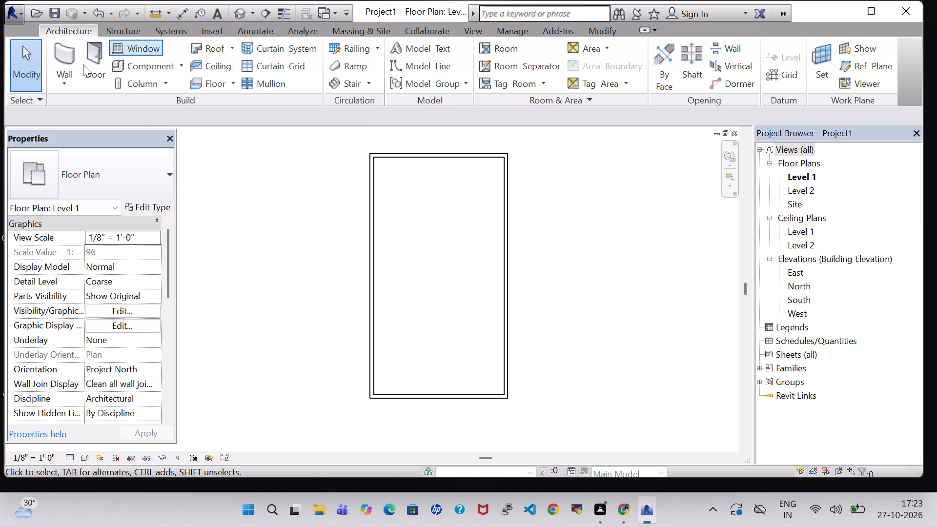
click(65, 58)
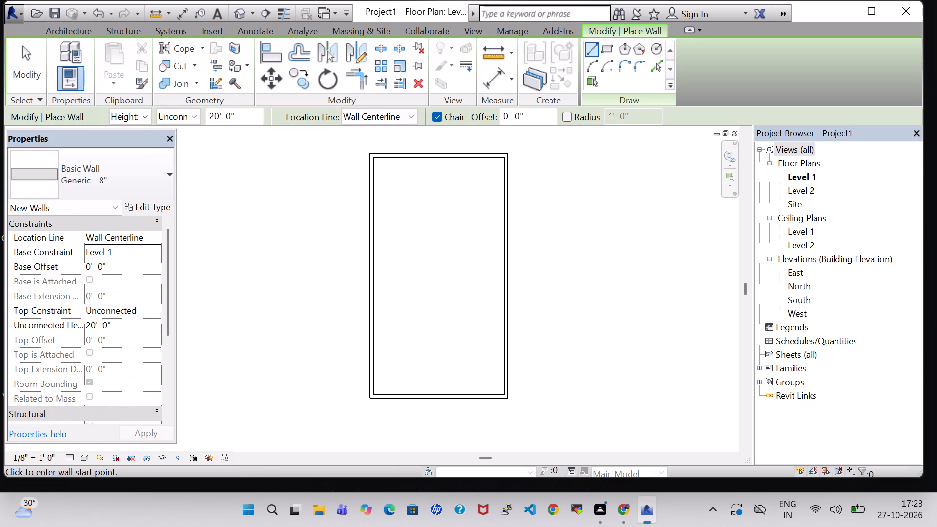
click(213, 118)
key(BackSpace)
key(1)
key(Return)
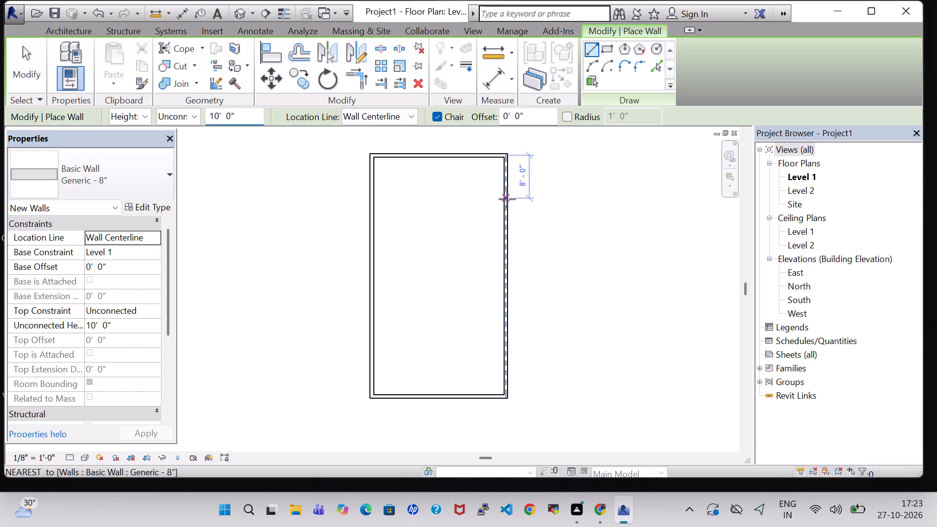
key(Escape)
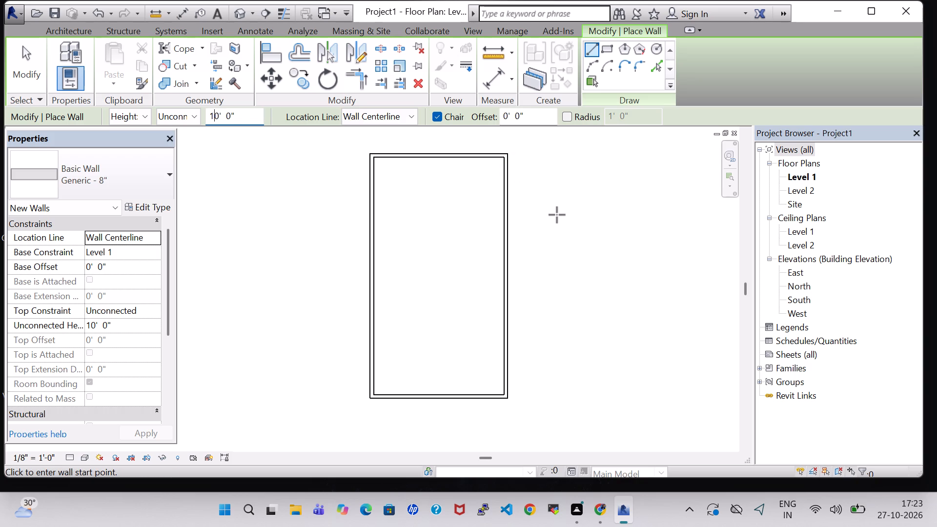
key(Escape)
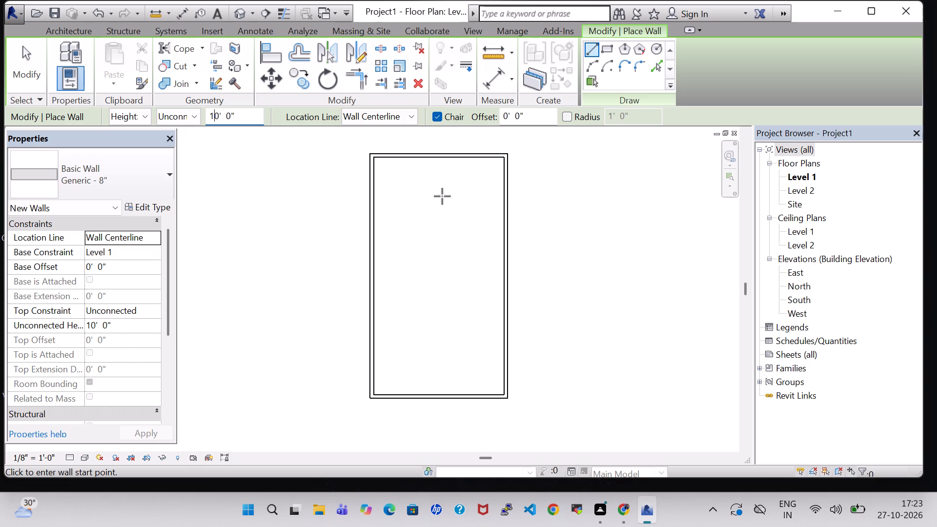
scroll(294, 182, up, 3)
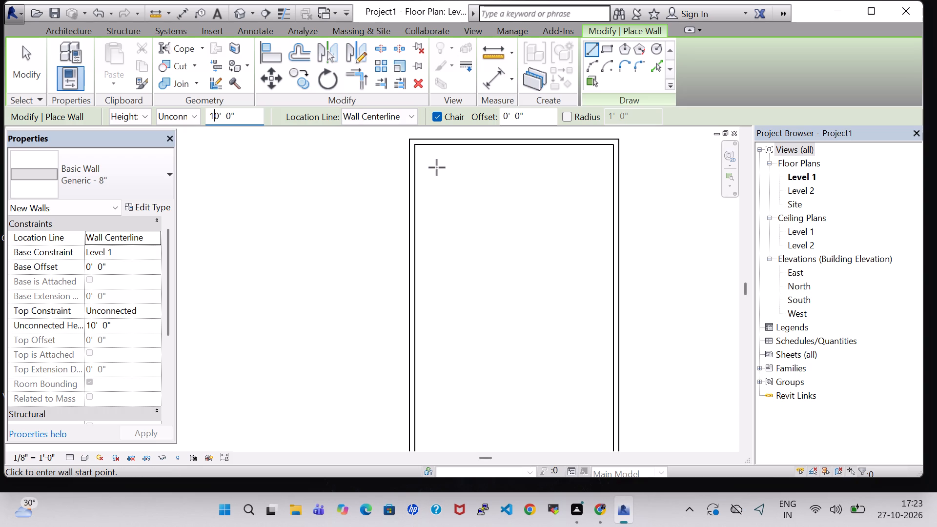
scroll(437, 167, up, 1)
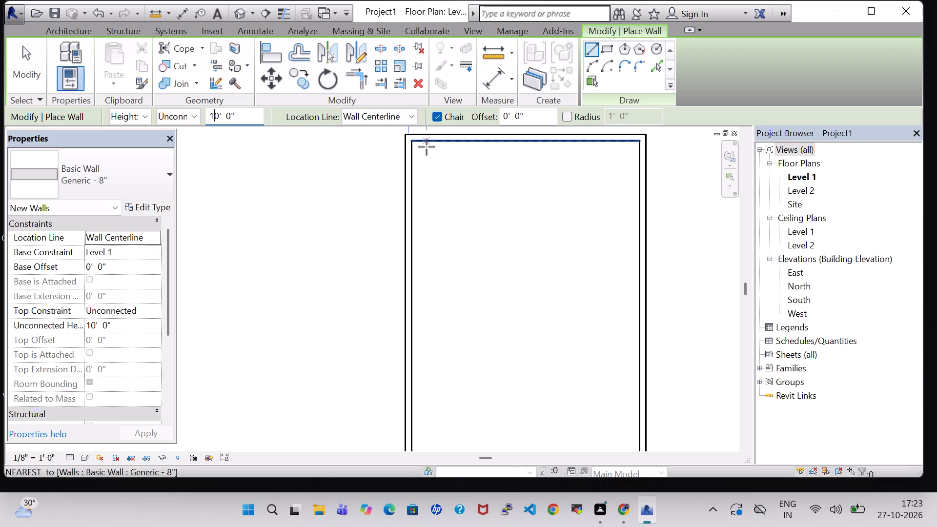
click(427, 147)
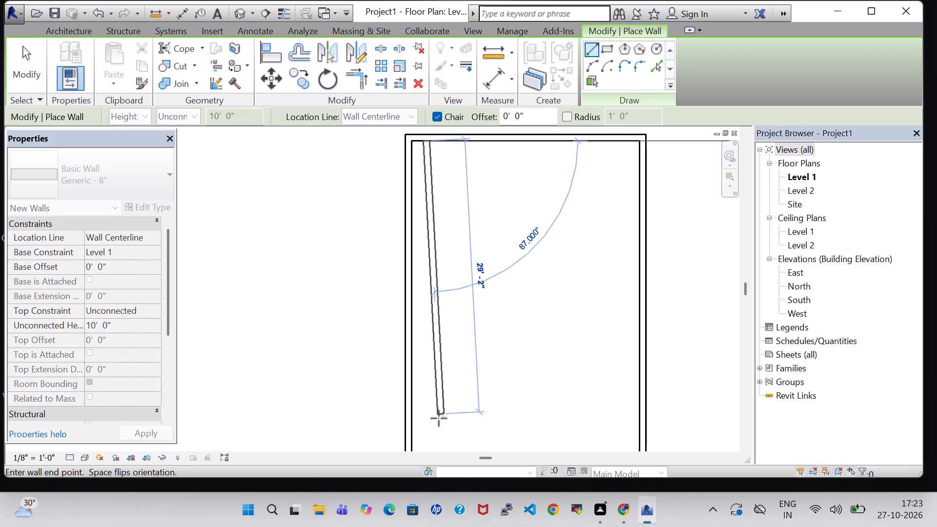
middle_click(433, 438)
middle_click(433, 438)
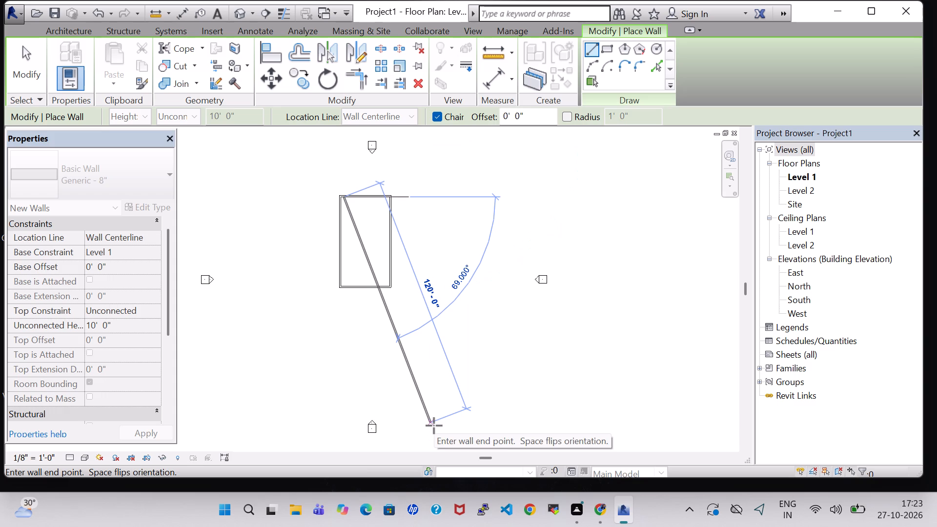
scroll(360, 249, up, 8)
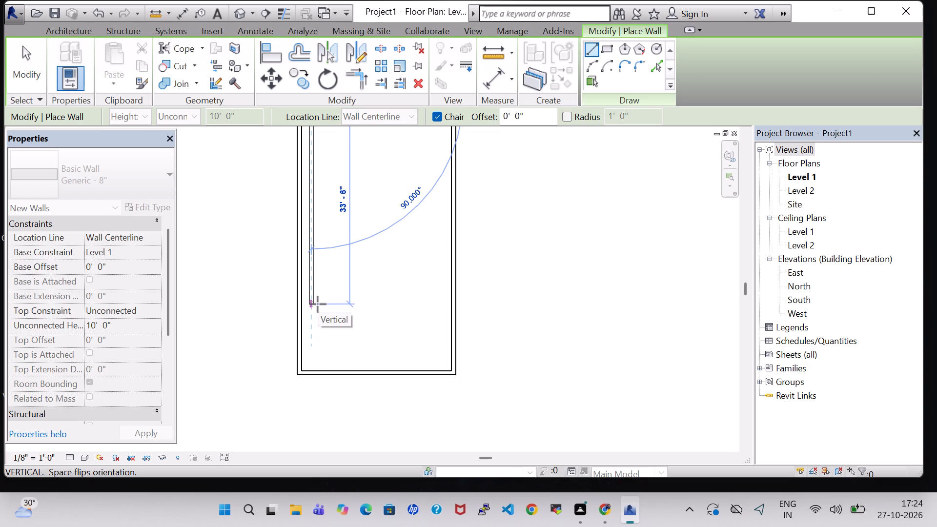
middle_click(318, 304)
middle_drag(318, 304, 365, 344)
scroll(343, 231, up, 13)
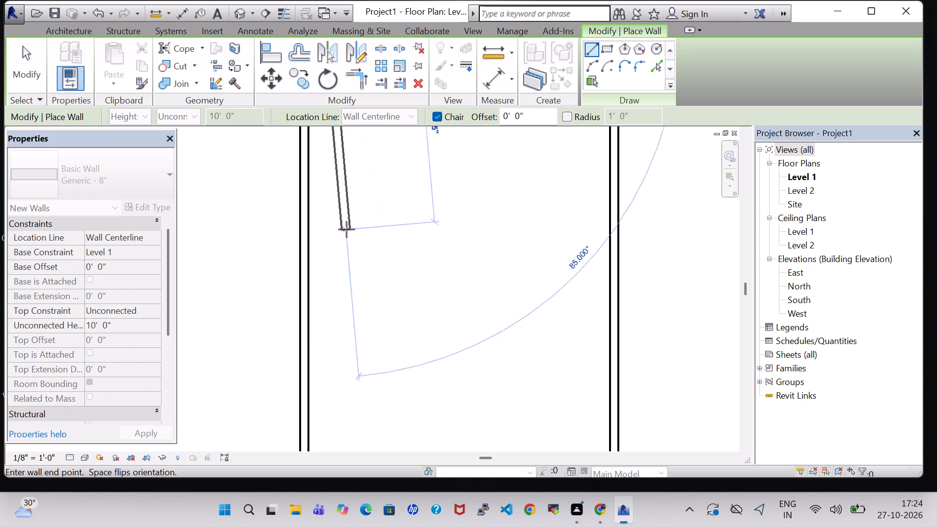
middle_drag(333, 422, 337, 303)
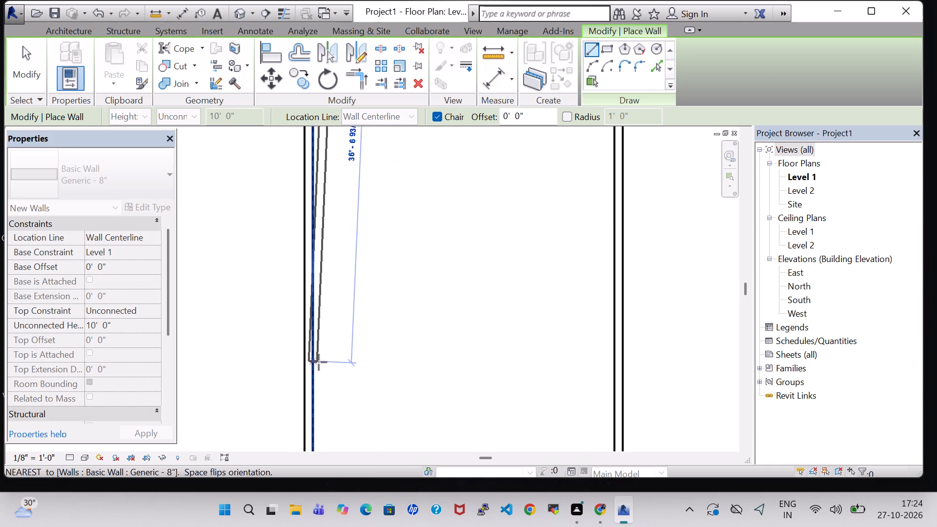
middle_click(353, 399)
middle_drag(353, 385, 356, 326)
middle_drag(357, 306, 366, 238)
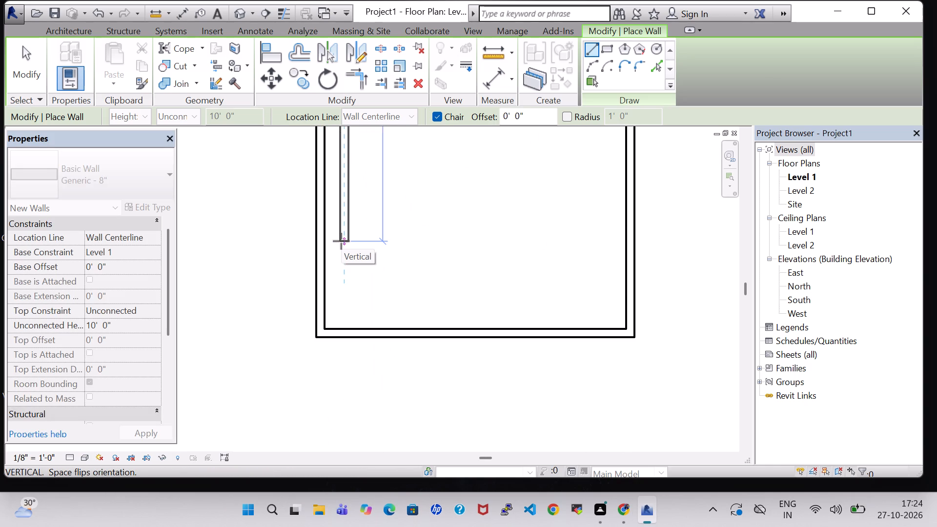
click(341, 241)
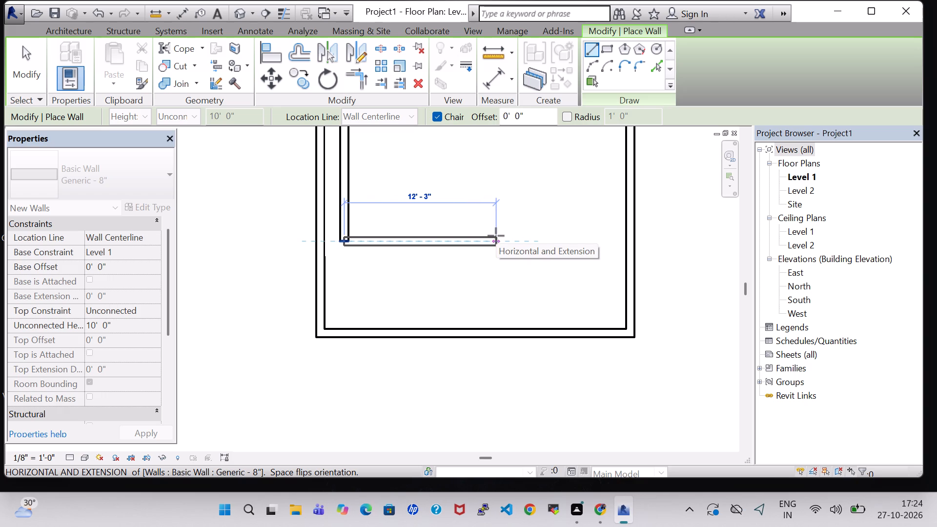
key(Escape)
key(Escape)
Draw an L-shaped interior wall from the north wall's middle, about 37' 7" south, level with the first interior wall's end, turning east to the east wall.
scroll(467, 241, down, 4)
middle_drag(464, 202, 423, 317)
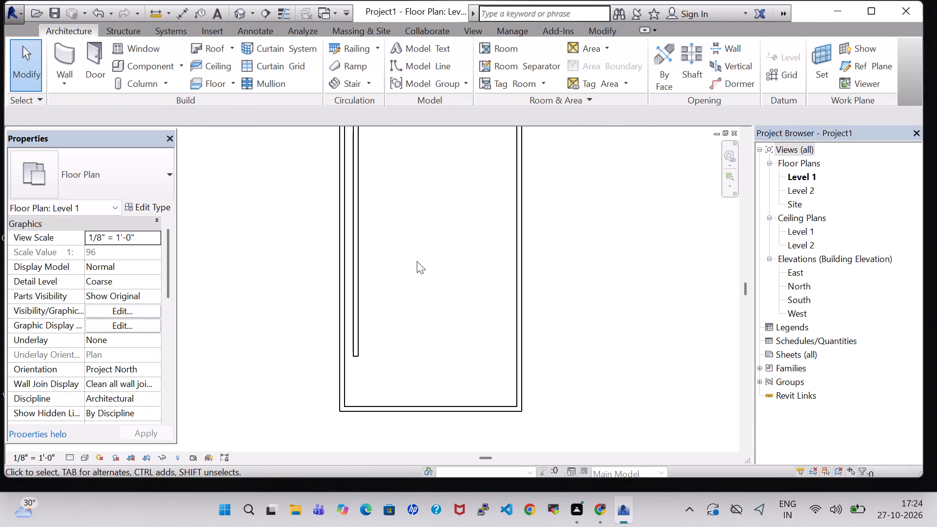
middle_drag(417, 261, 468, 337)
click(69, 50)
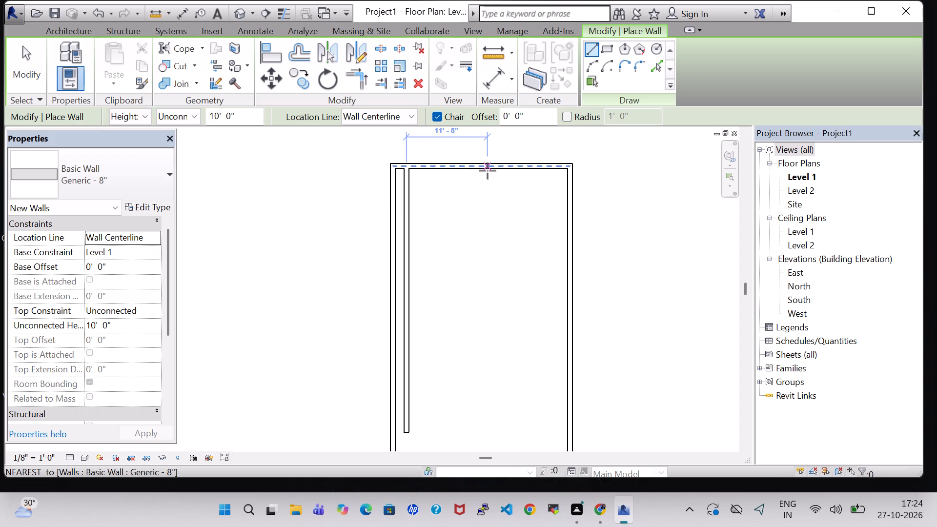
click(480, 171)
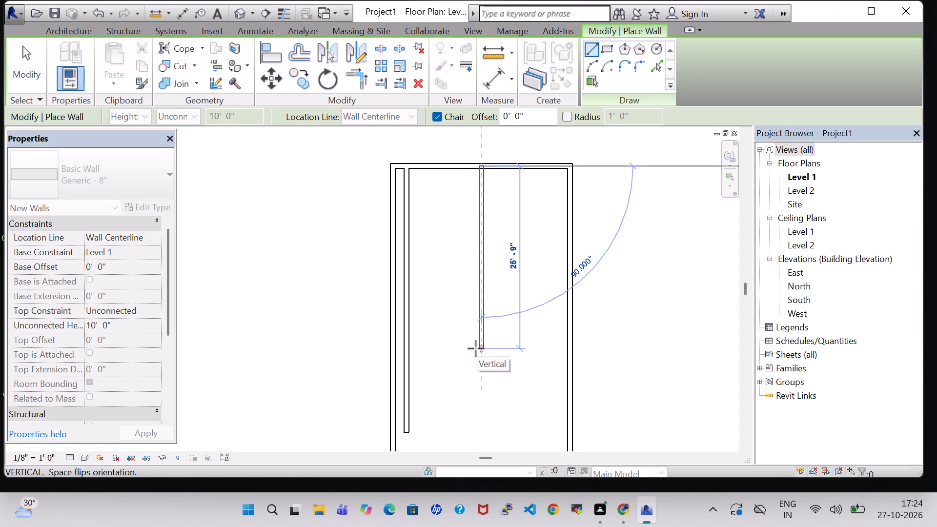
middle_drag(476, 369, 482, 211)
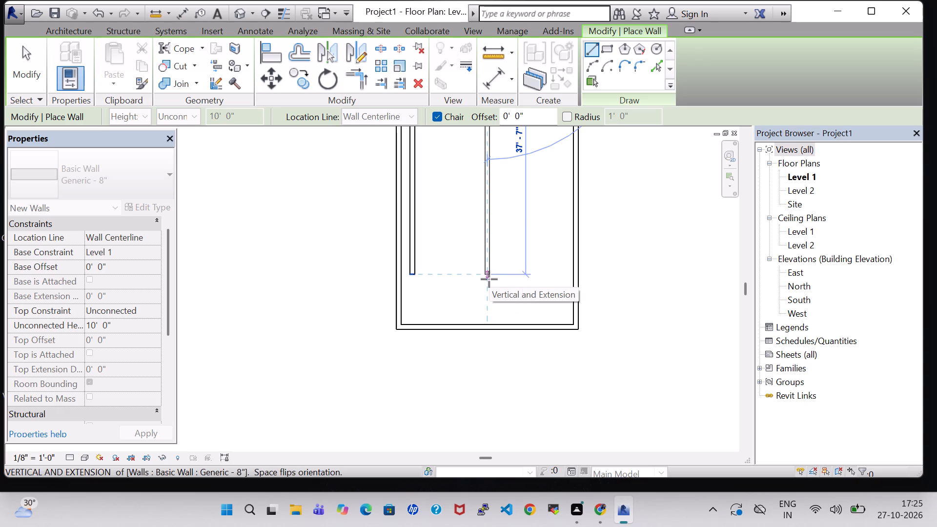
click(489, 279)
click(578, 274)
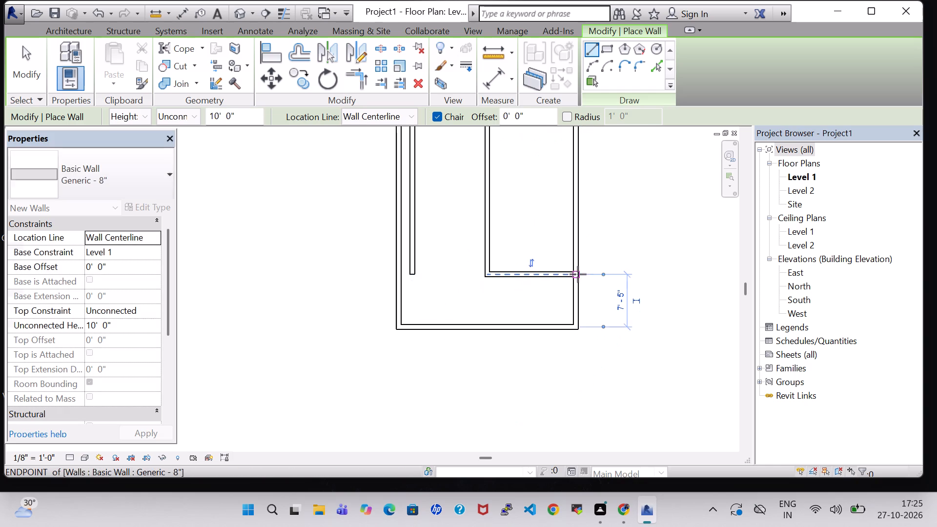
key(Escape)
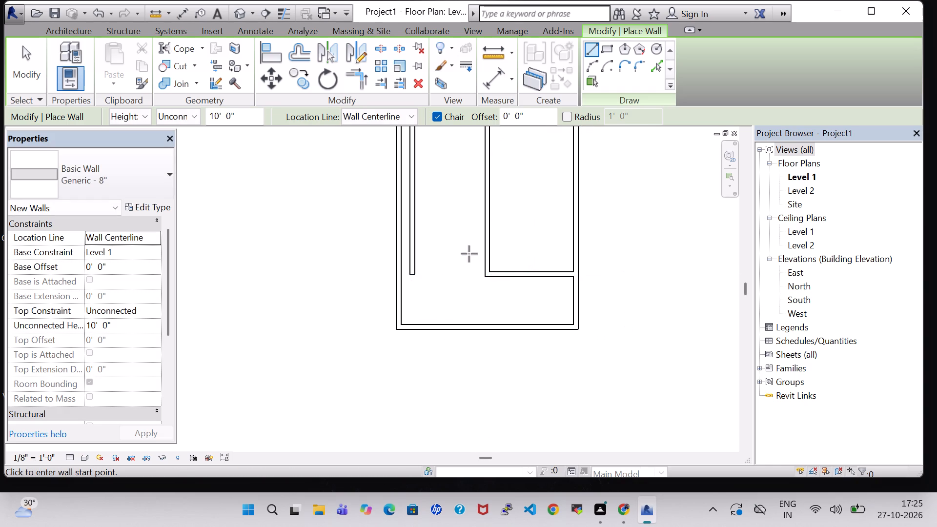
Draw a horizontal wall joining the two north-south interior walls, about 4' 3" north of the L-shaped wall's east-west leg.
click(486, 244)
click(414, 244)
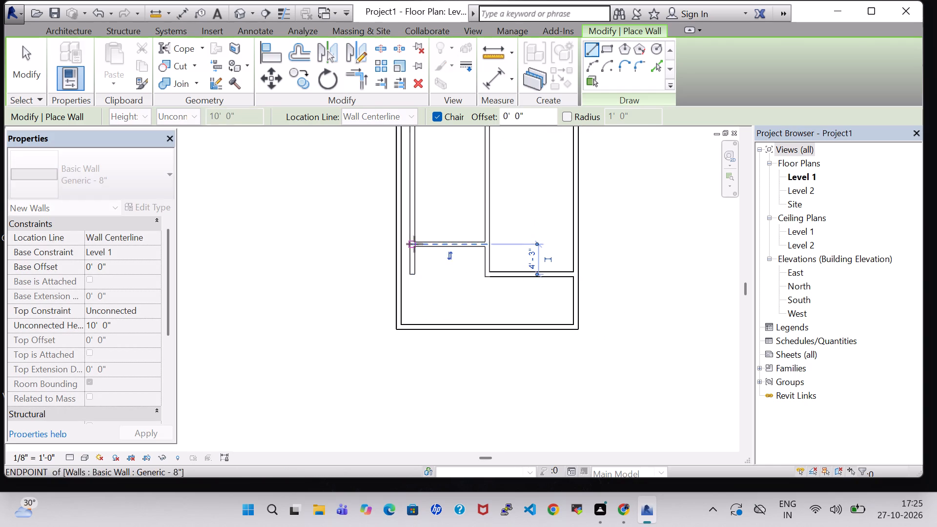
key(Escape)
key(Escape)
Split the western interior wall at the connecting wall's south face and delete the leftover stub below it.
click(606, 30)
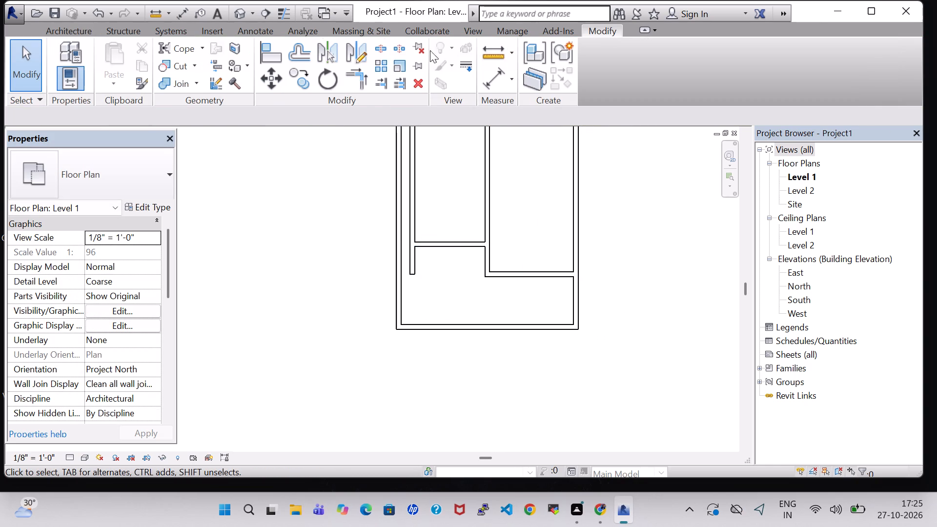
click(374, 45)
scroll(456, 249, up, 7)
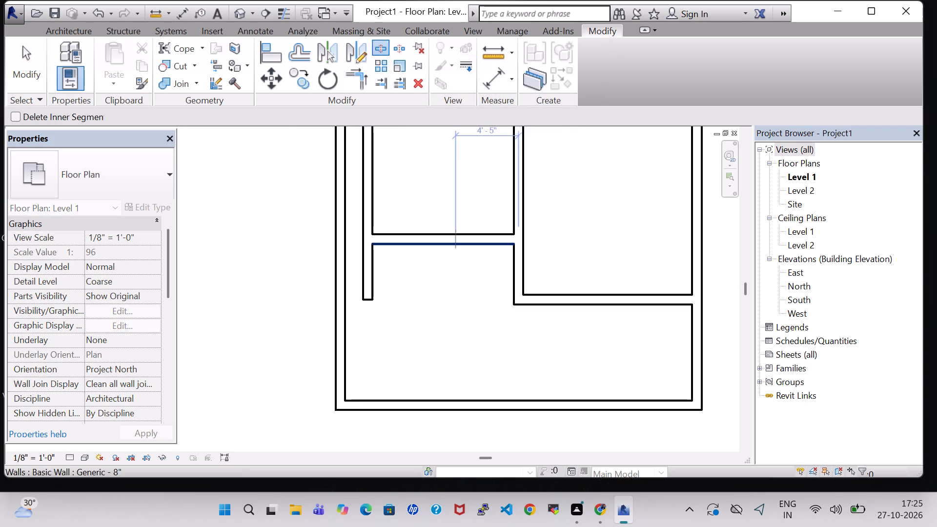
scroll(456, 249, up, 2)
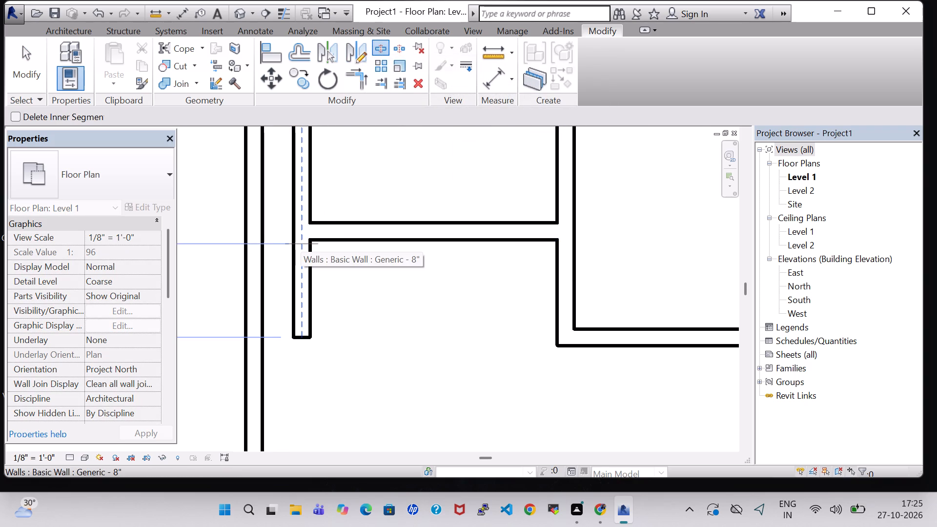
click(303, 240)
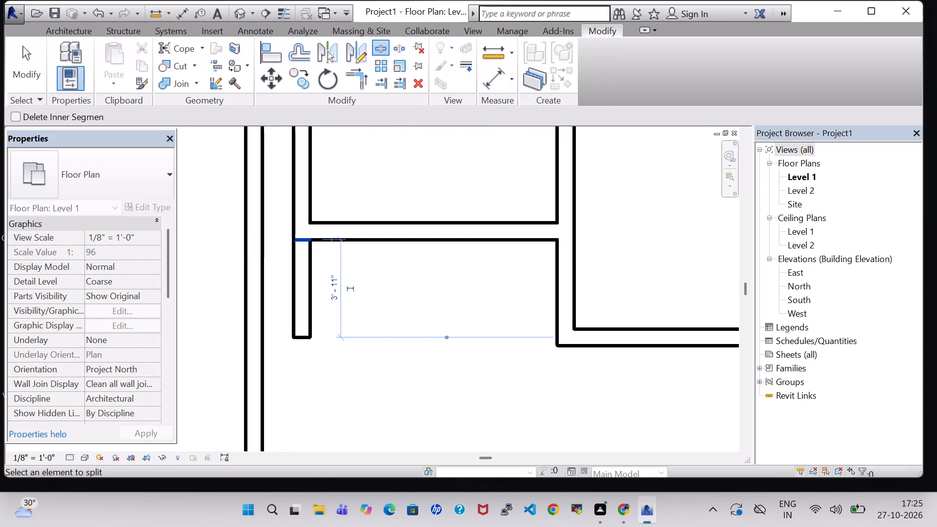
key(Escape)
key(Escape)
click(305, 327)
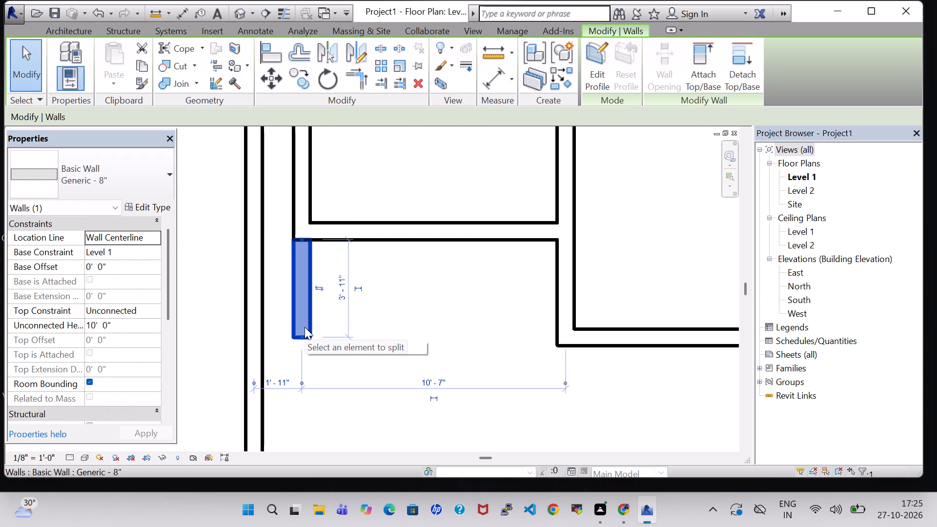
key(Delete)
click(400, 334)
Examine the interior walls' spacing one by one, and review the overall Level 1 layout.
scroll(400, 334, down, 3)
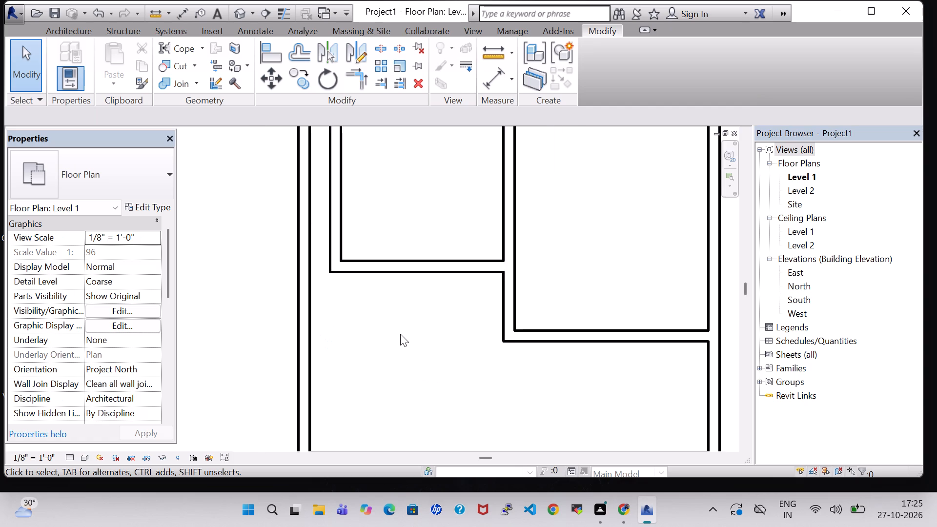
scroll(400, 334, down, 3)
middle_drag(400, 334, 396, 331)
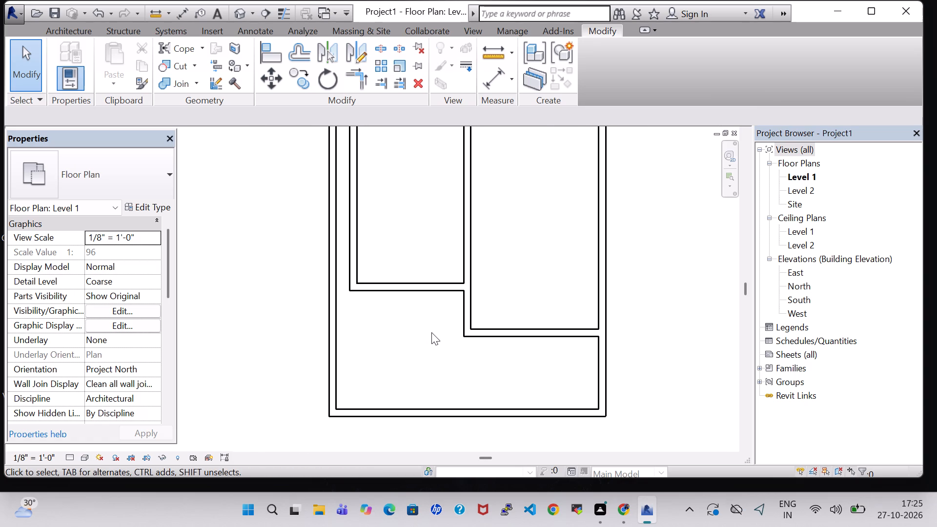
scroll(435, 324, down, 2)
click(382, 293)
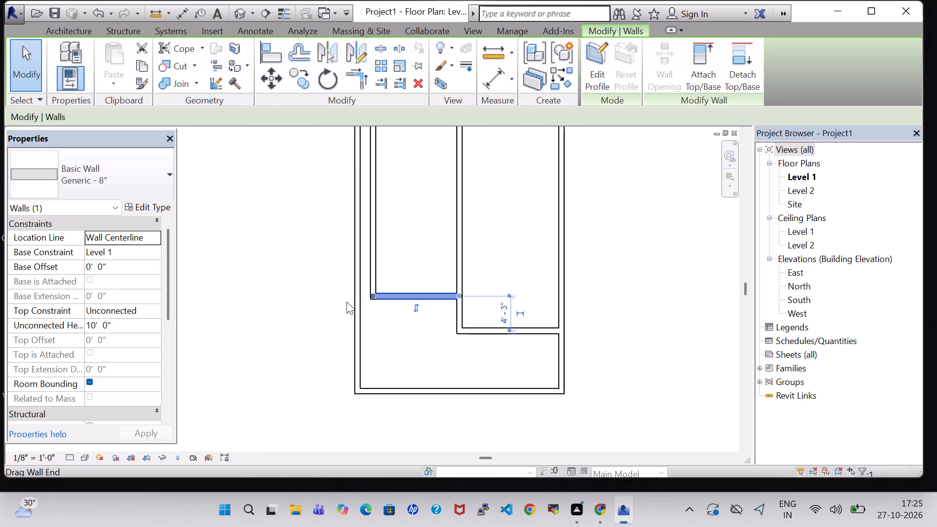
click(377, 203)
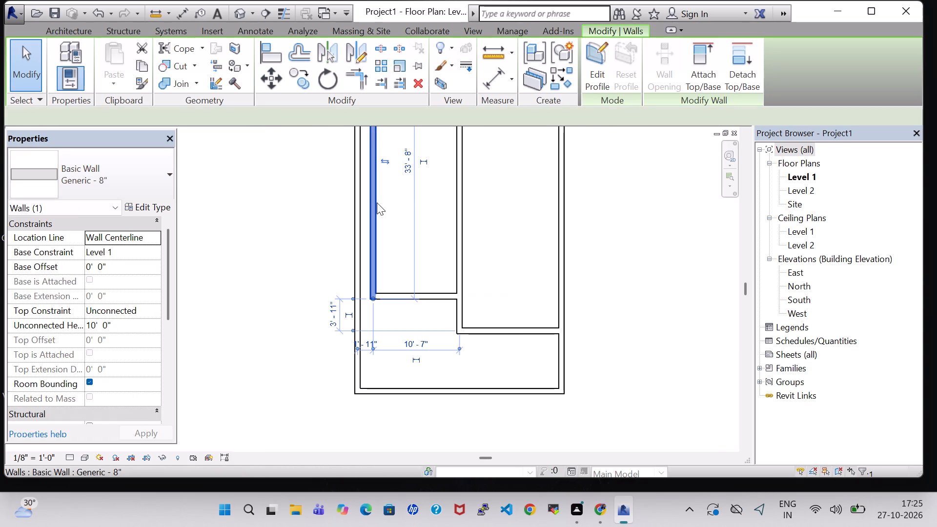
click(459, 199)
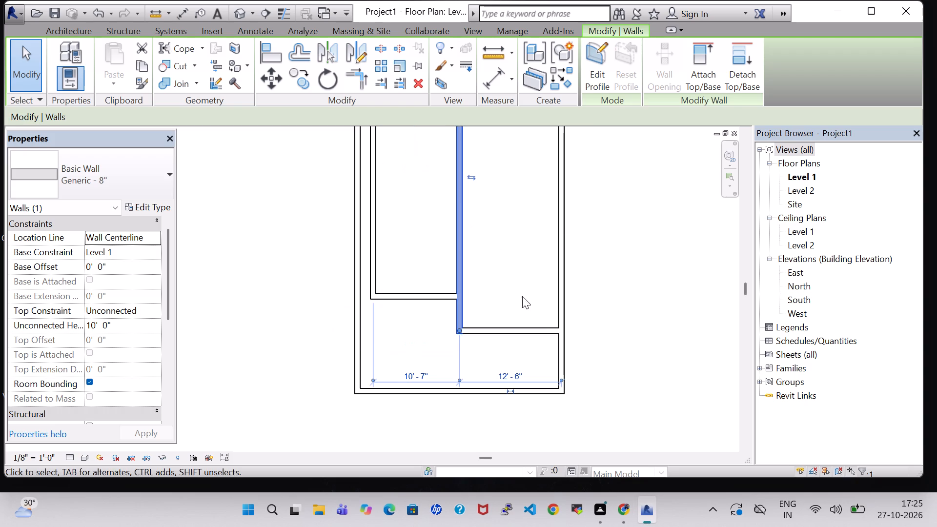
click(619, 253)
click(503, 335)
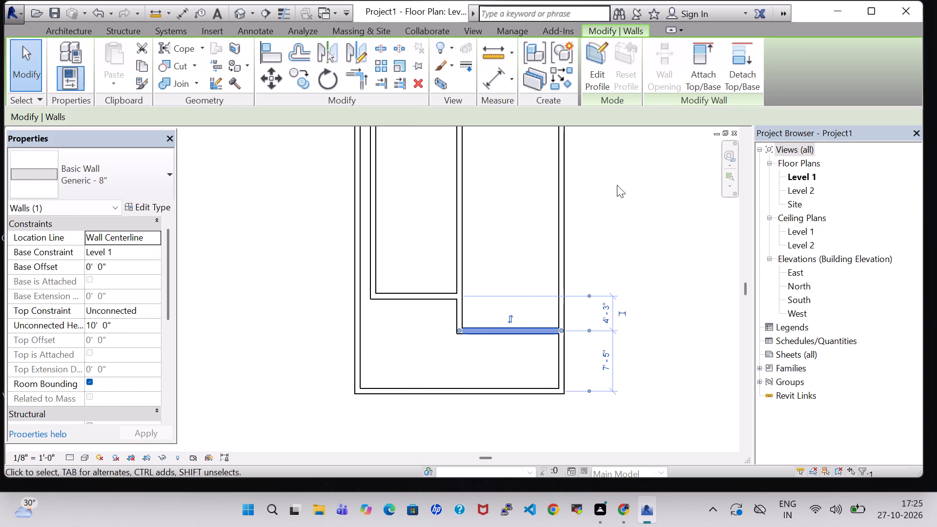
click(611, 186)
scroll(598, 193, down, 3)
middle_drag(620, 168, 559, 247)
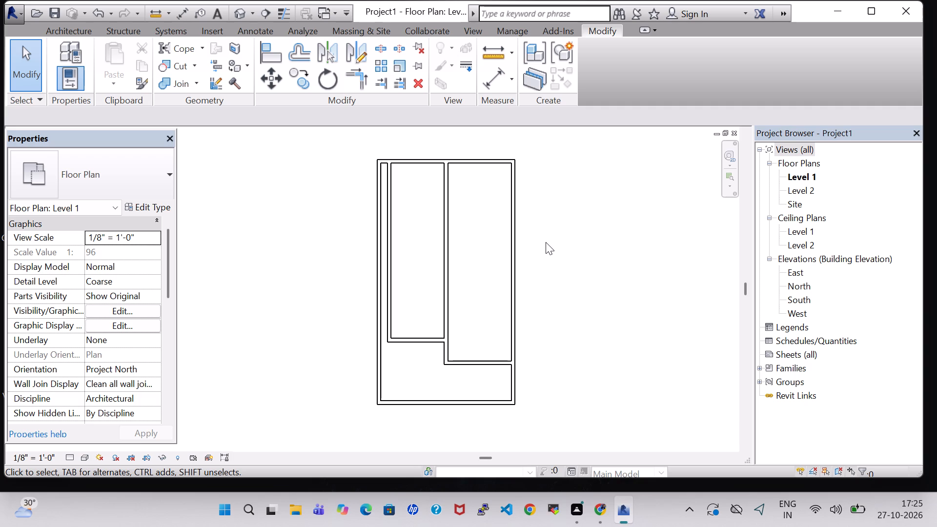
middle_drag(546, 242, 539, 240)
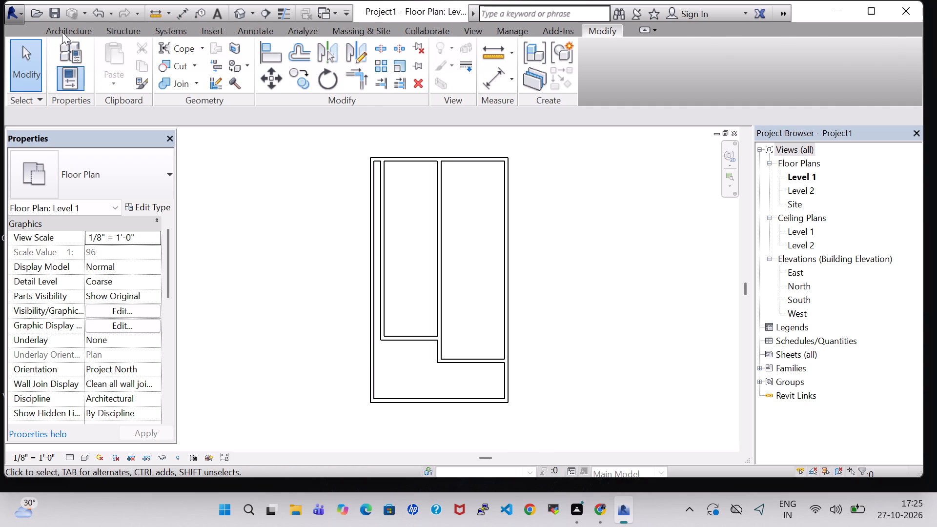
Draw a horizontal wall from the east wall to the middle north-south interior wall, about 11' 11" north of the L-shaped wall's east-west leg.
click(62, 32)
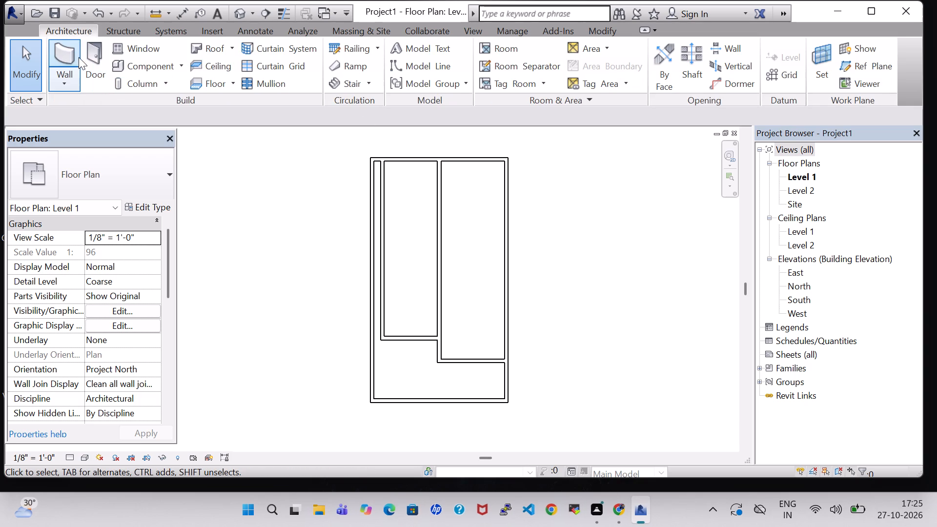
double_click(74, 55)
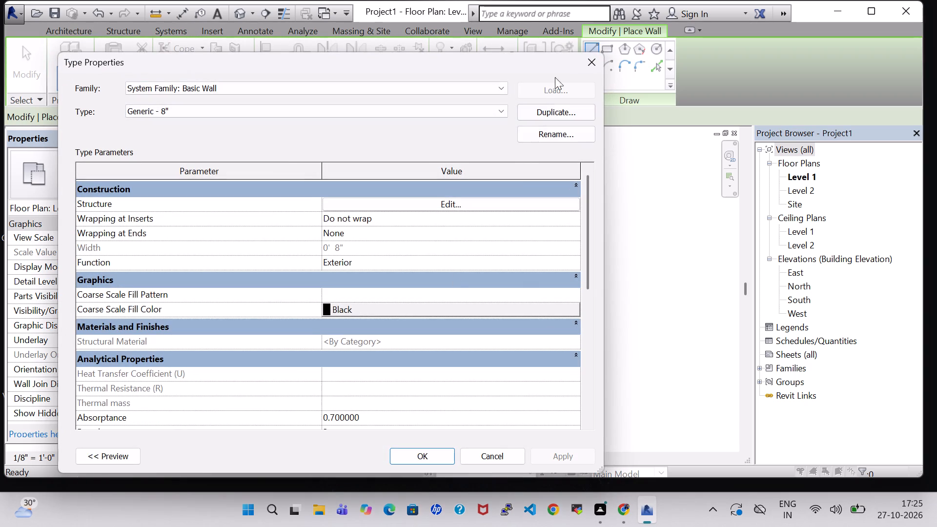
click(587, 60)
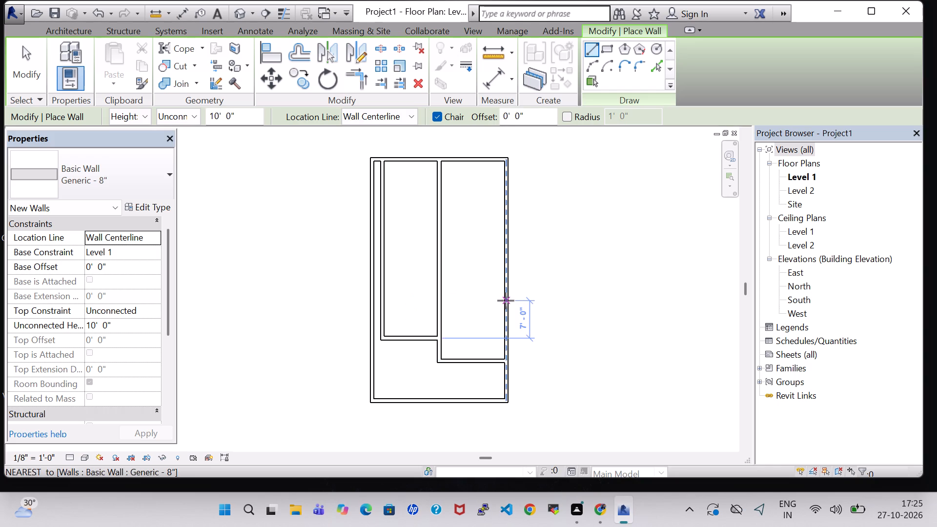
click(507, 362)
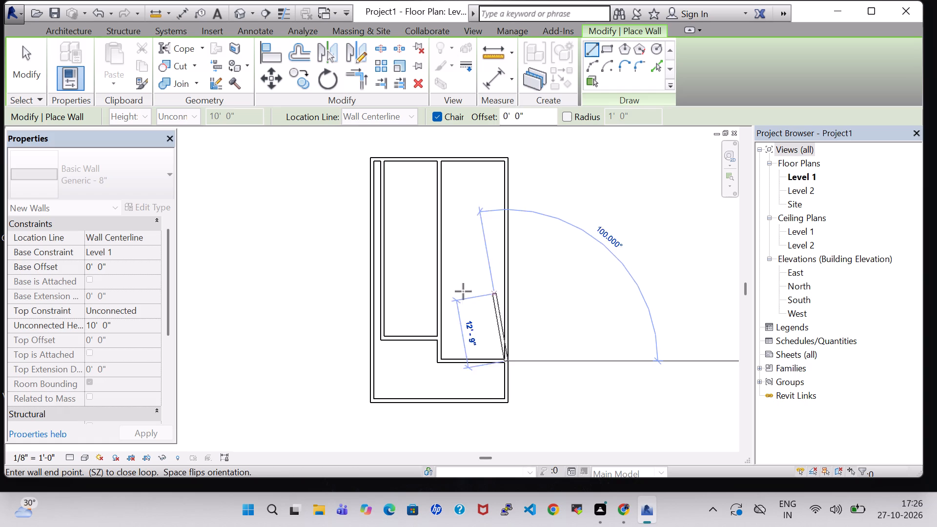
scroll(487, 291, up, 5)
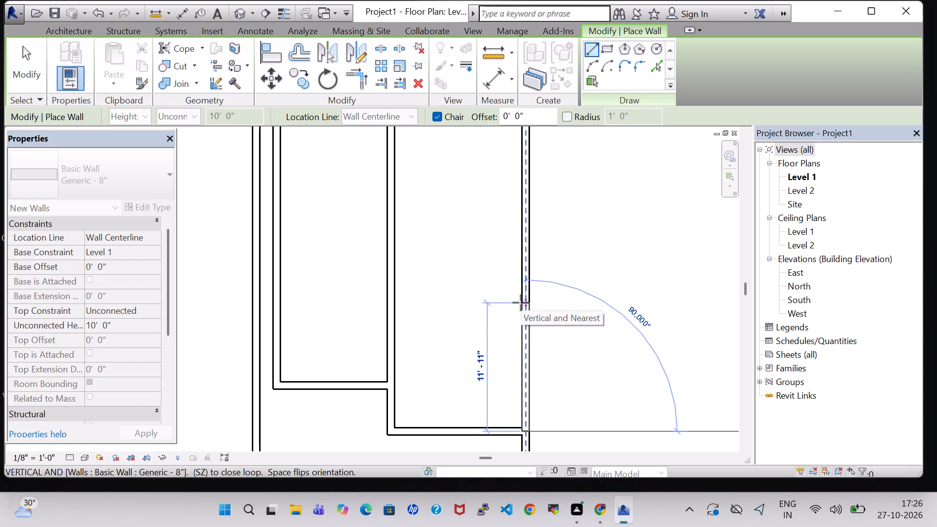
click(519, 301)
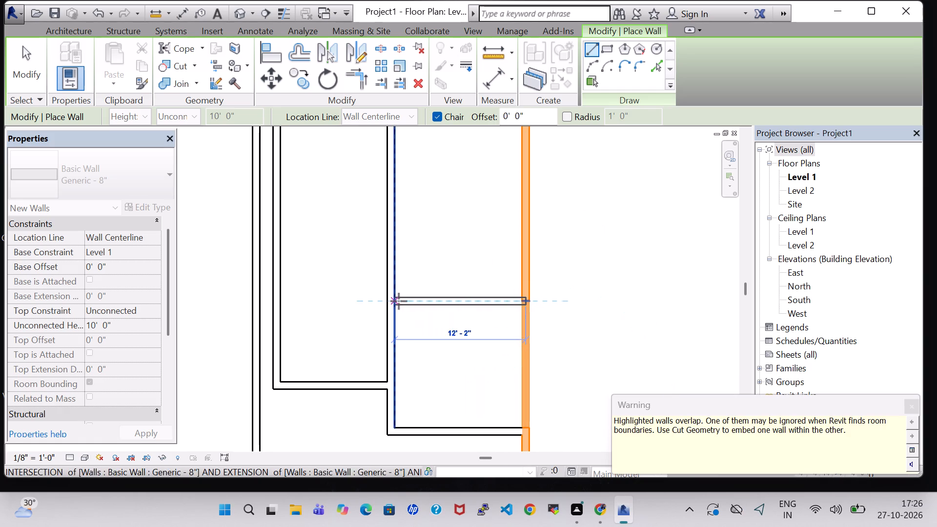
click(392, 301)
key(Escape)
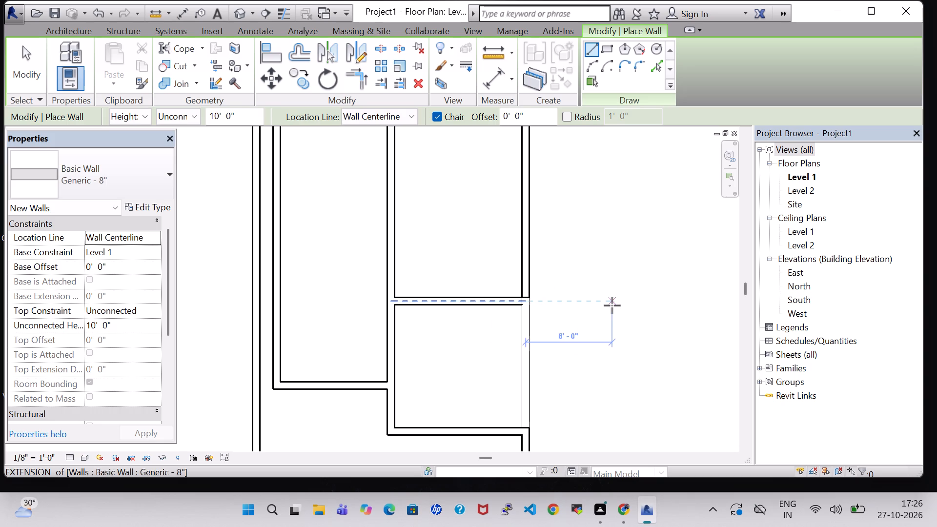
key(Escape)
Delete the duplicate wall segment overlapping the east wall between the new cross wall and the L-shaped wall's east-west leg.
click(524, 333)
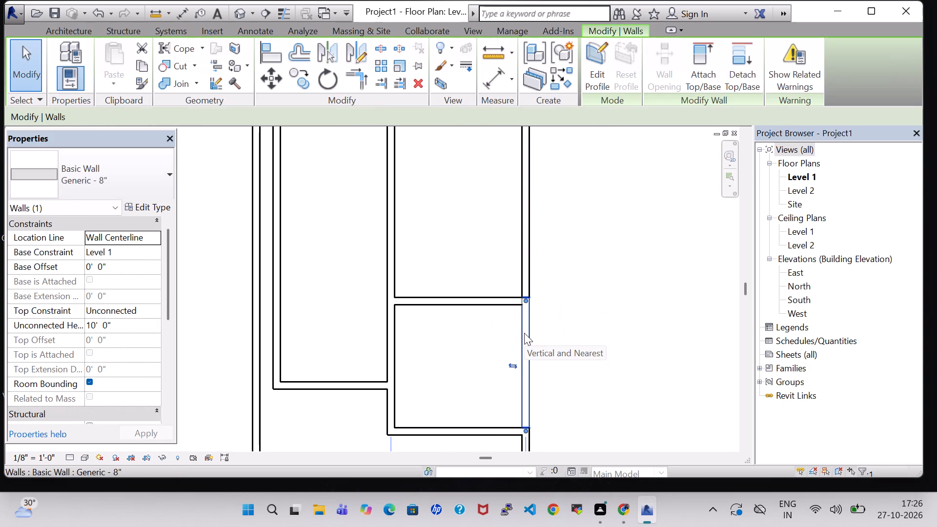
key(Delete)
click(590, 326)
Draw a second horizontal wall from the east wall to the middle interior wall, about 4' north of the previous cross wall.
scroll(527, 334, down, 3)
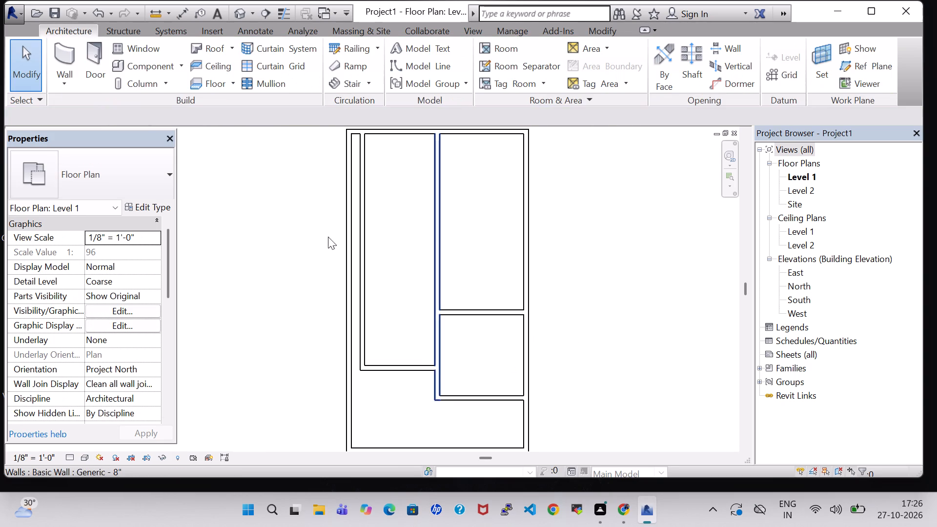
click(68, 53)
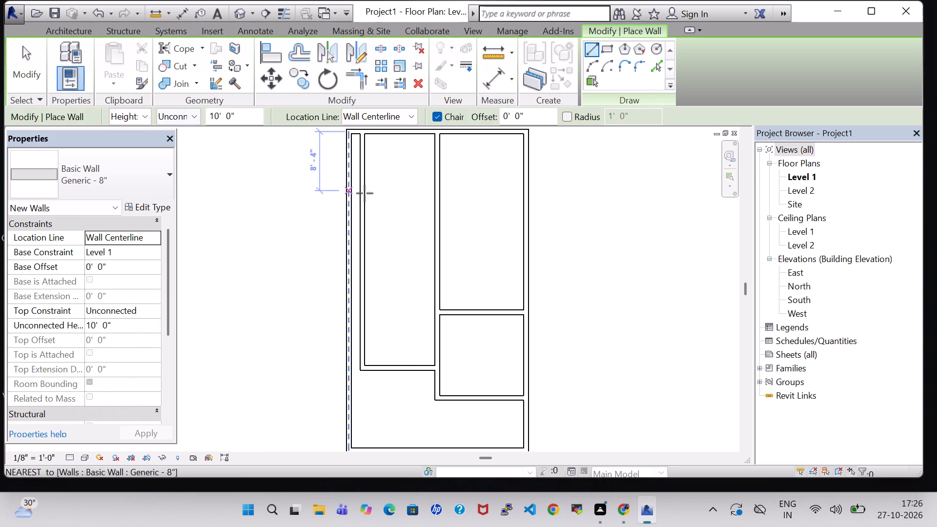
scroll(522, 278, up, 4)
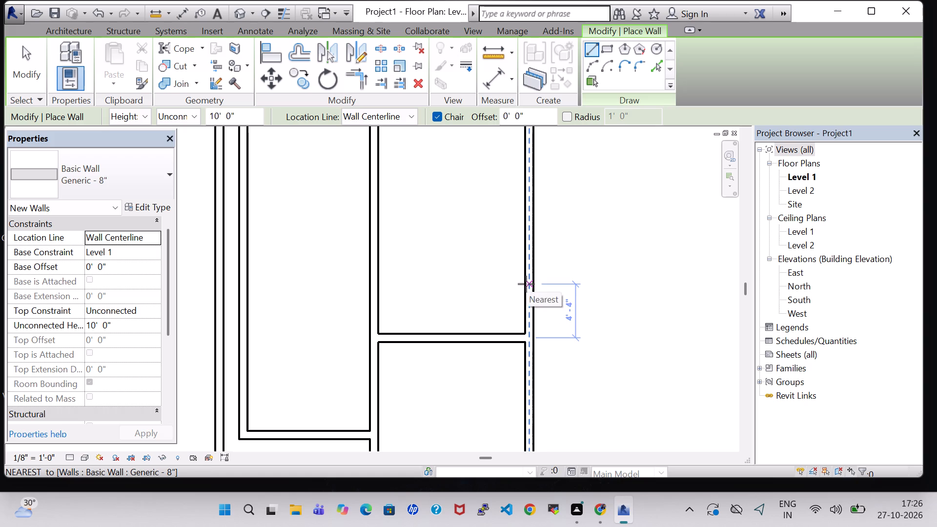
click(526, 288)
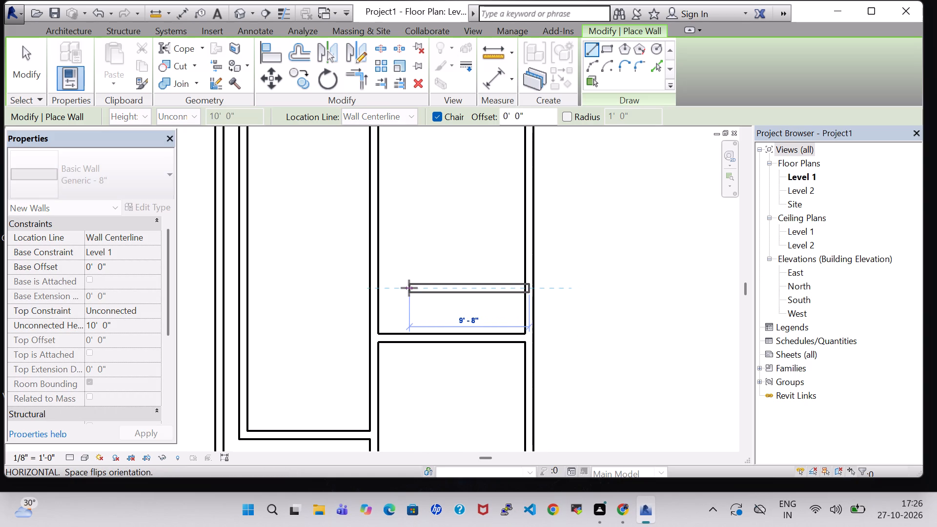
click(382, 288)
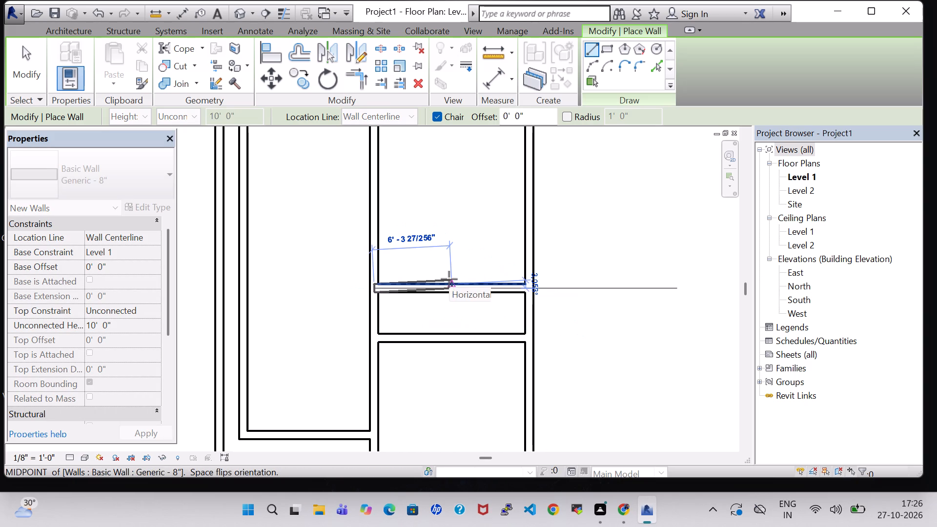
key(Escape)
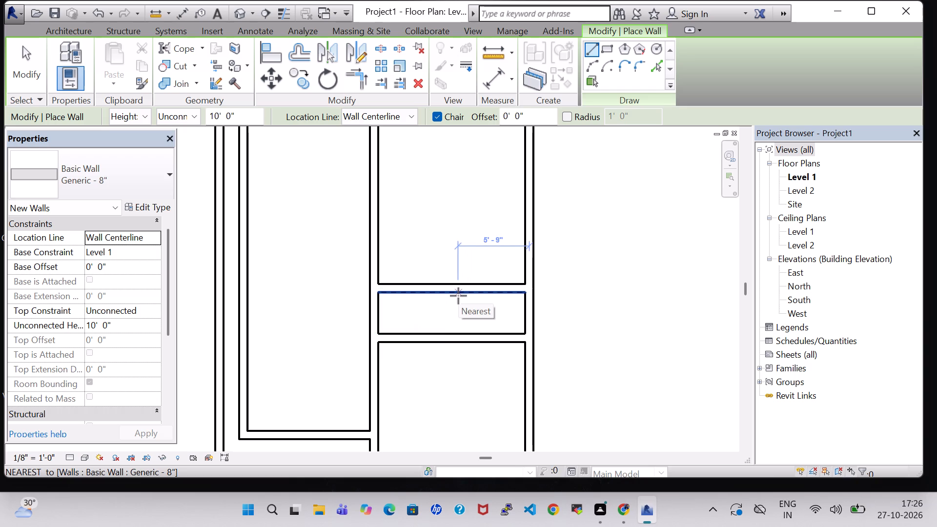
Draw a north-south wall joining the two eastern cross walls, 7' from the east wall.
key(7)
key(Return)
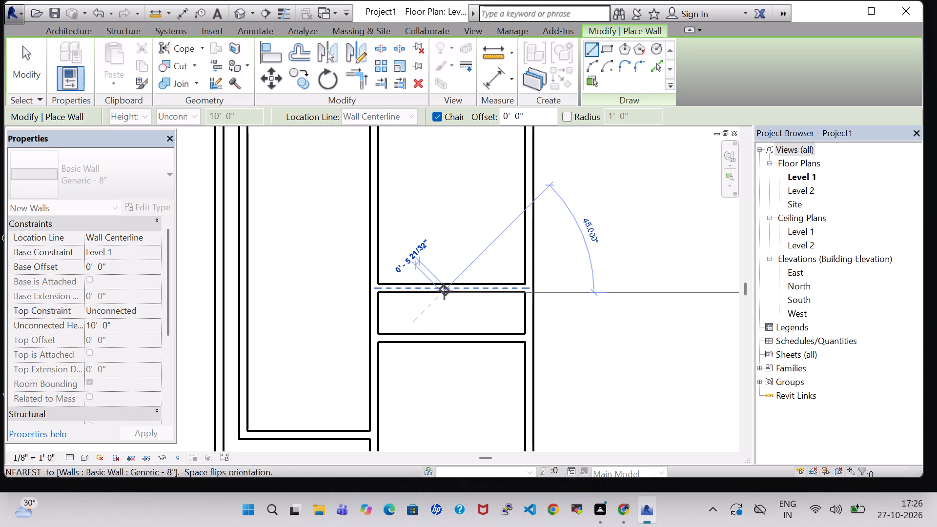
click(446, 336)
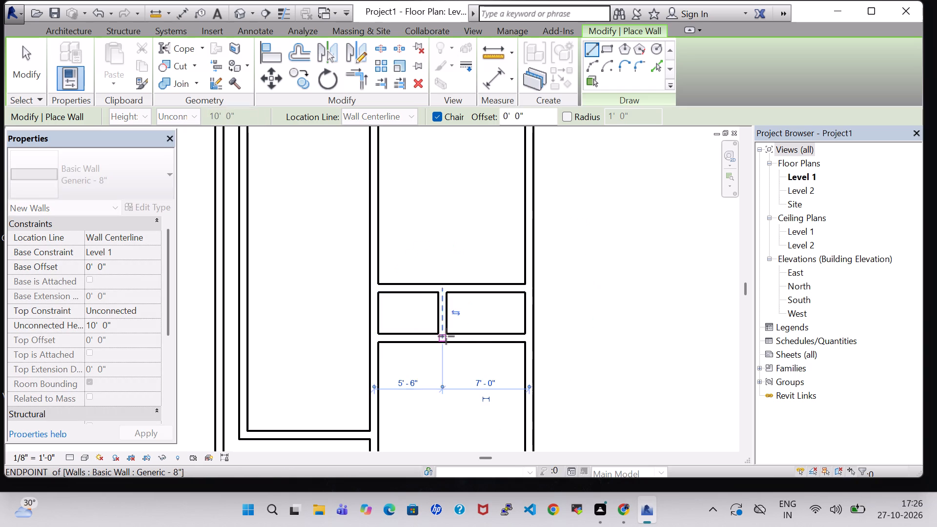
scroll(501, 255, down, 4)
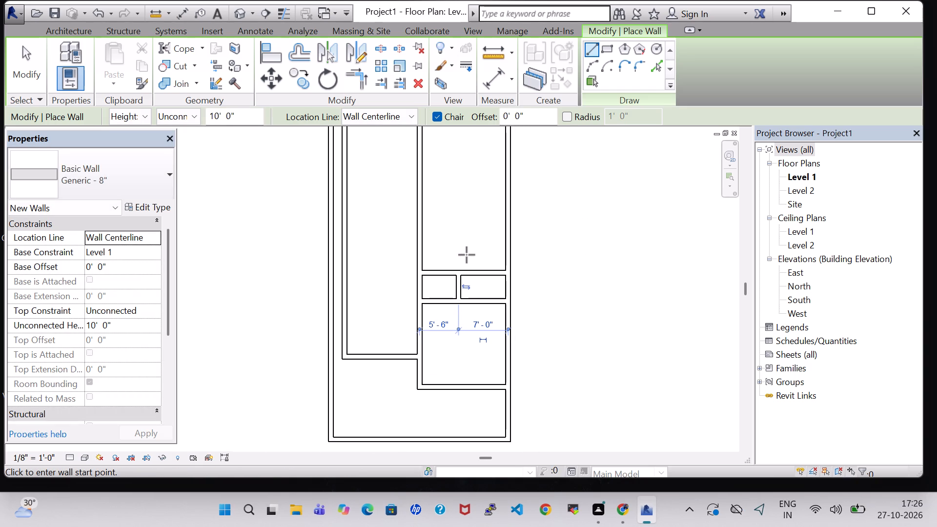
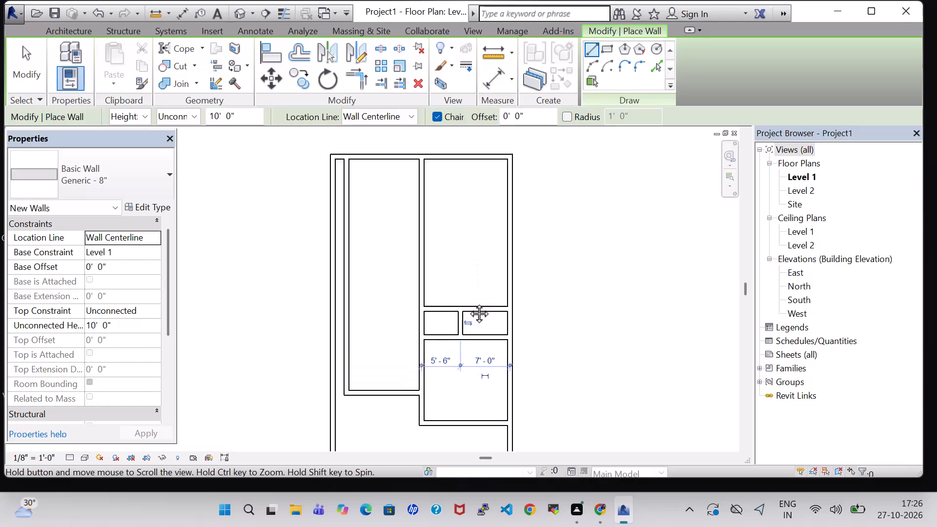
Draw a horizontal wall from the east wall to the middle north-south interior wall, about 7' 10" south of the north wall.
middle_click(467, 336)
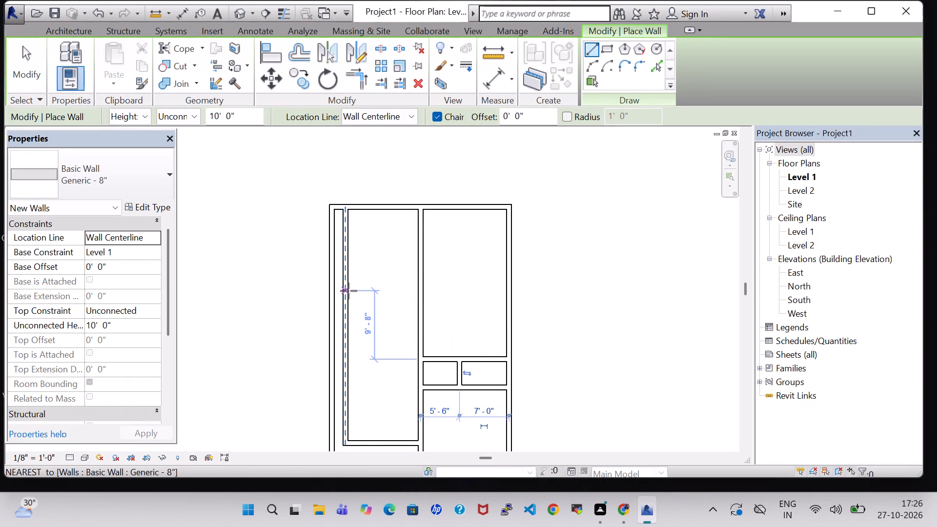
middle_drag(376, 349, 383, 302)
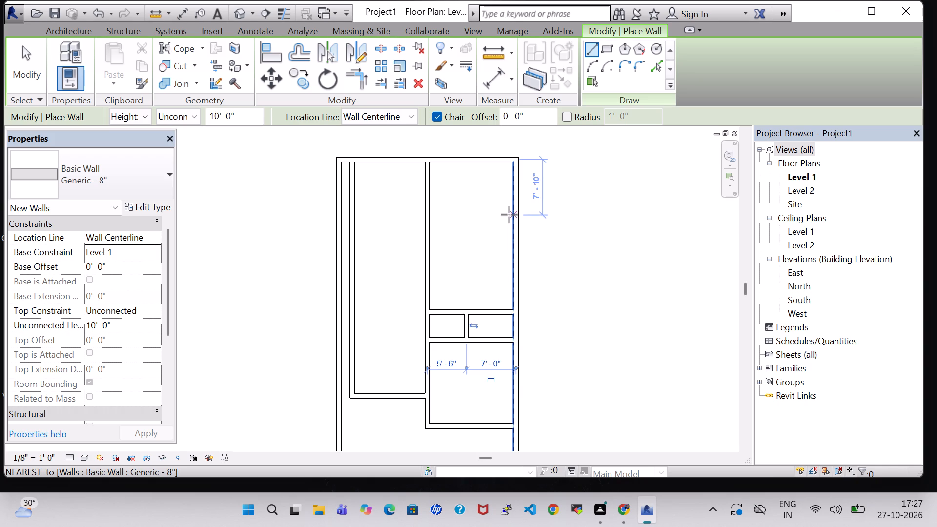
click(509, 215)
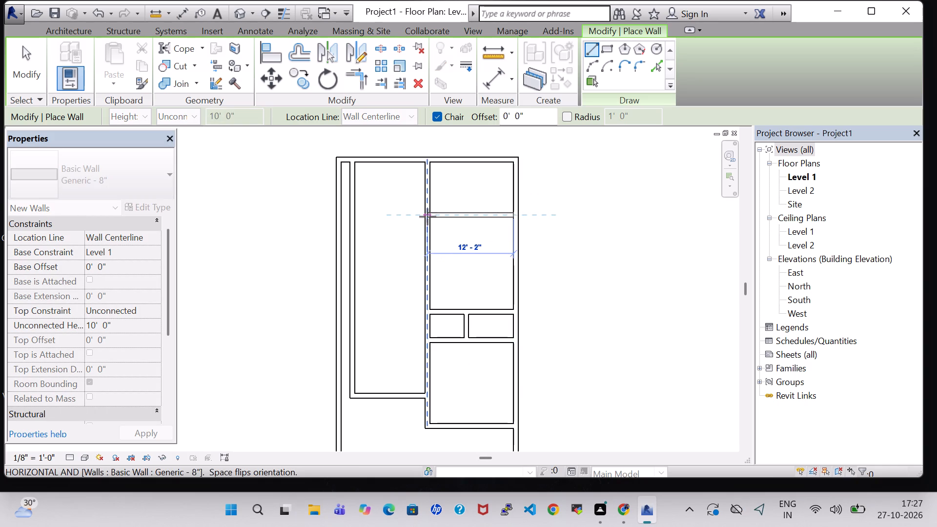
click(428, 217)
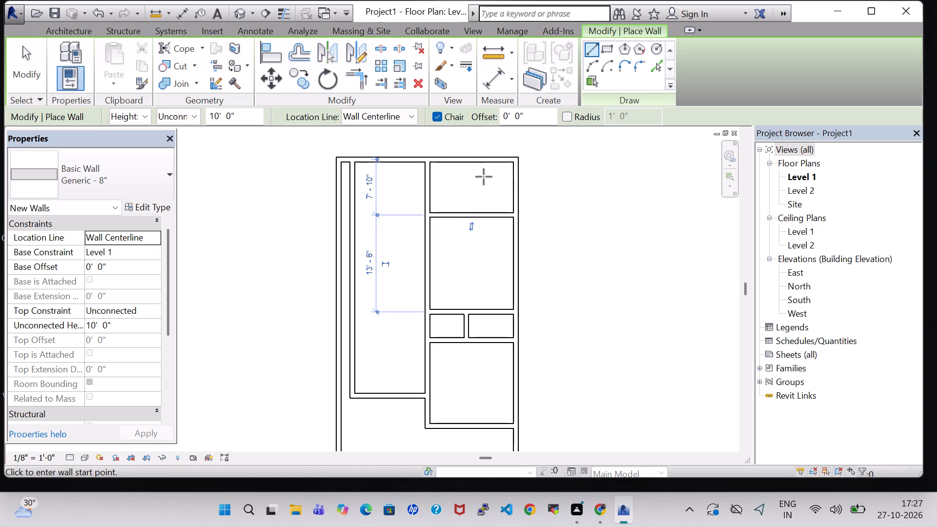
Draw a north-south wall from the north wall to the northernmost cross wall, about 5' 4" from the east wall.
middle_drag(496, 162, 483, 214)
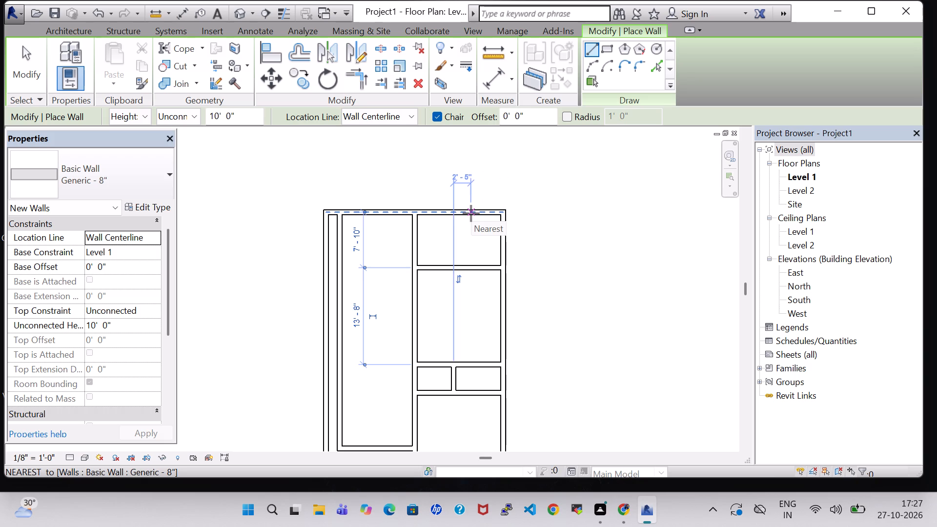
click(466, 213)
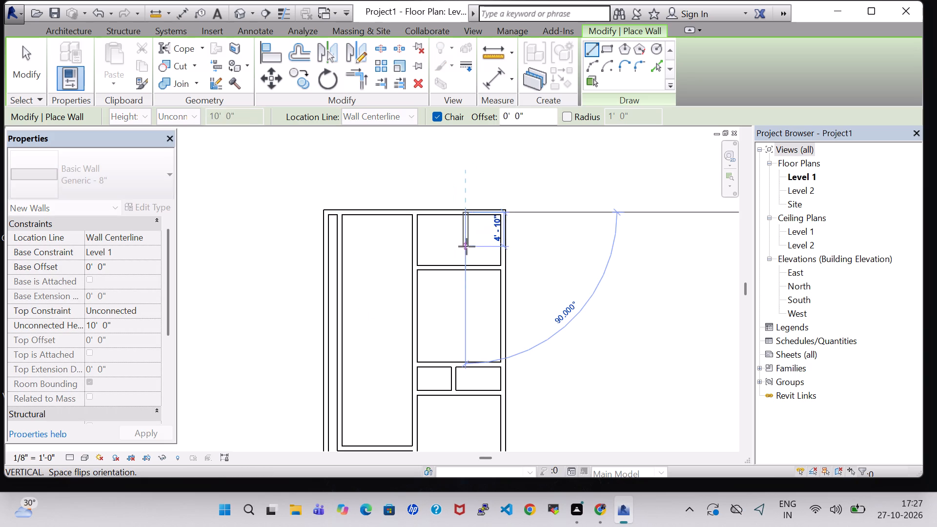
click(468, 264)
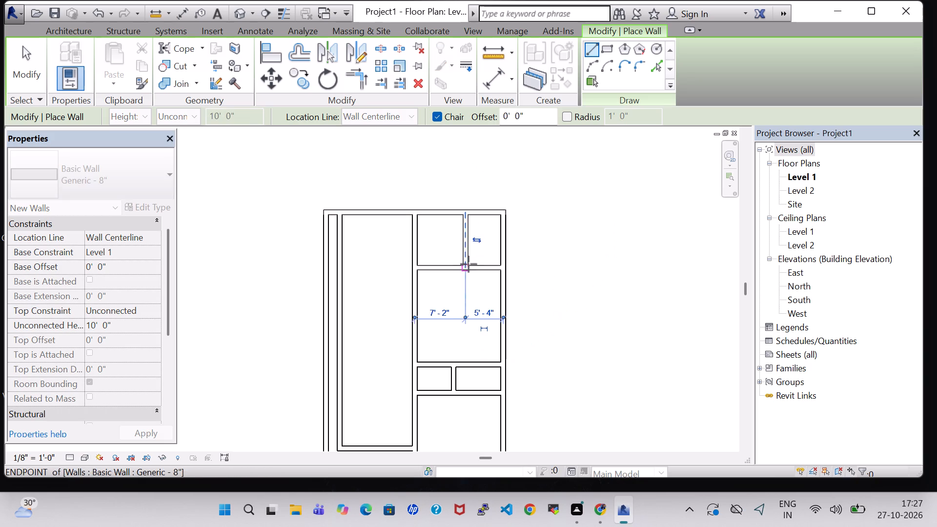
scroll(468, 313, down, 1)
middle_drag(468, 313, 475, 260)
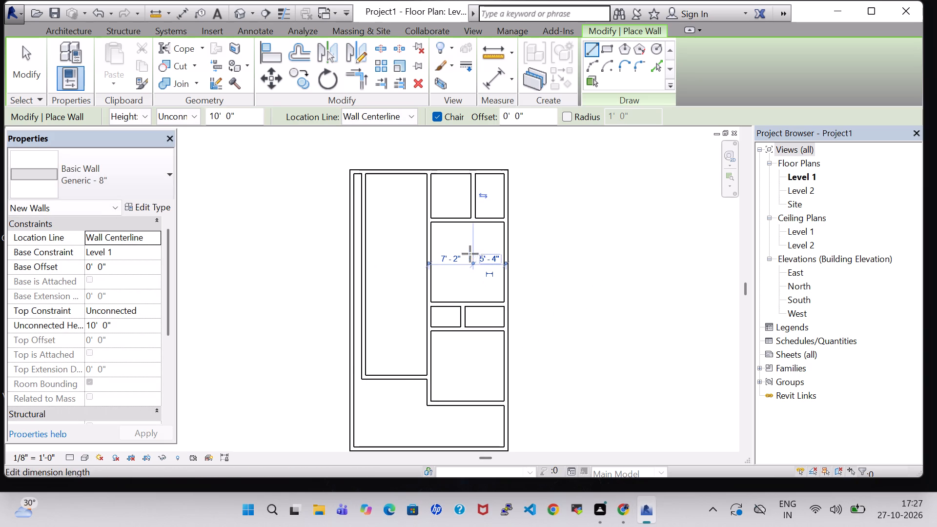
key(Escape)
key(Escape)
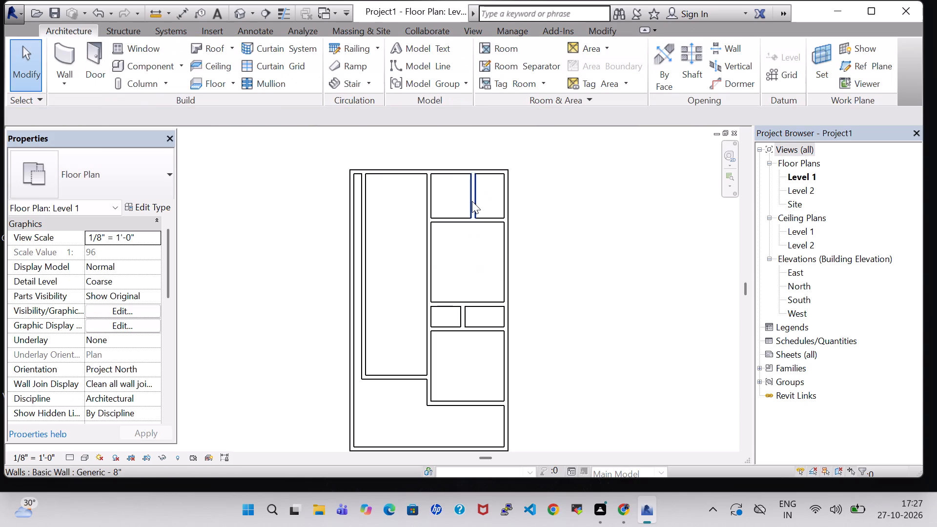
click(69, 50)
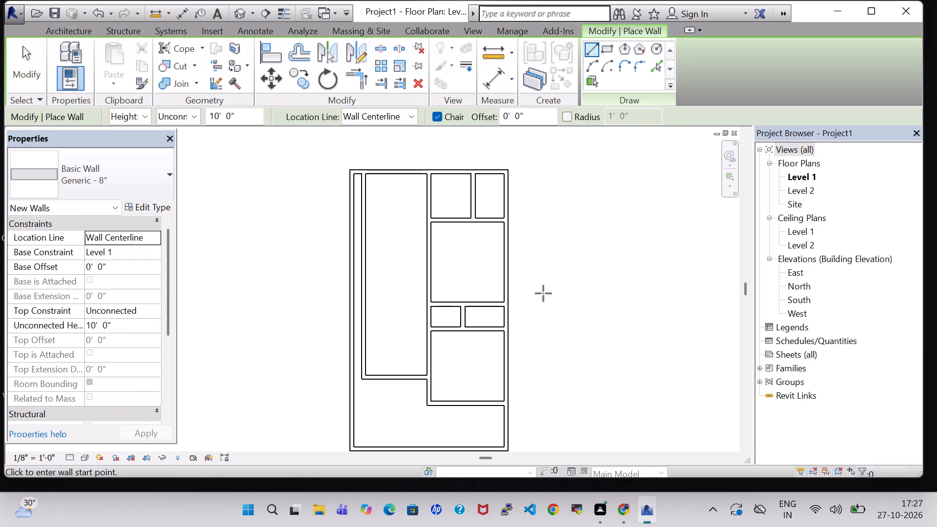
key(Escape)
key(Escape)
Nudge the cross wall on the north side of the two small eastern rooms northward to 5' 6" from the cross wall below.
click(475, 301)
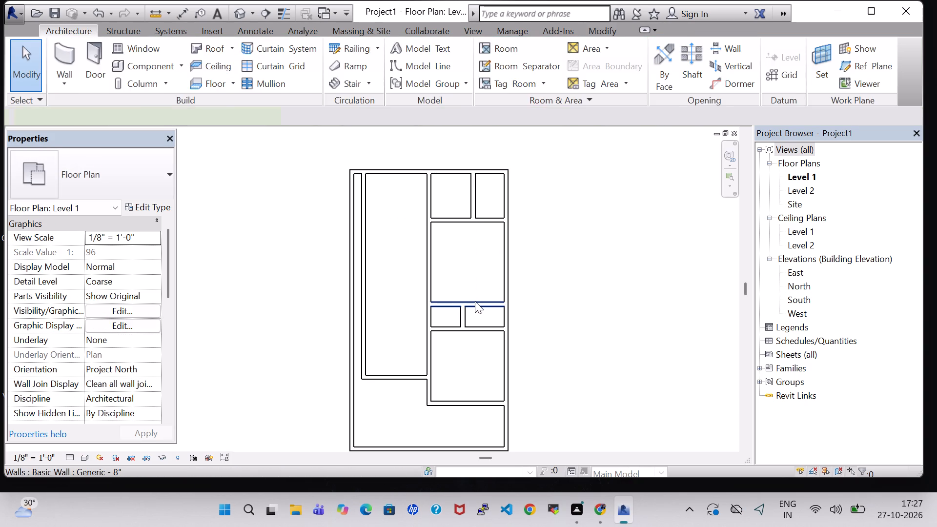
key(Up)
key(Up)
key(Up)
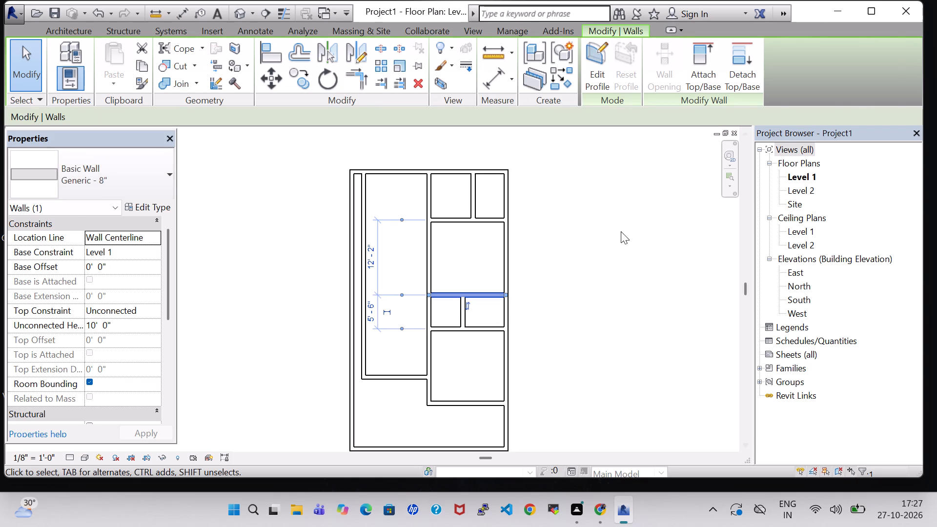
click(621, 231)
Nudge the short north-south wall between the two small eastern rooms west to 4' 6" from the middle wall and 8' 0" from the east wall.
click(463, 312)
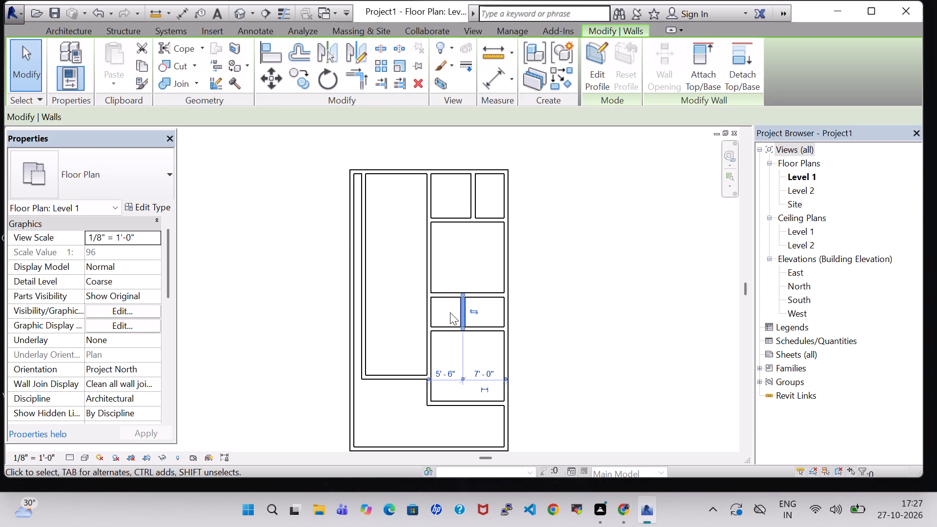
key(Left)
key(Left)
key(Left)
key(Left)
key(Left)
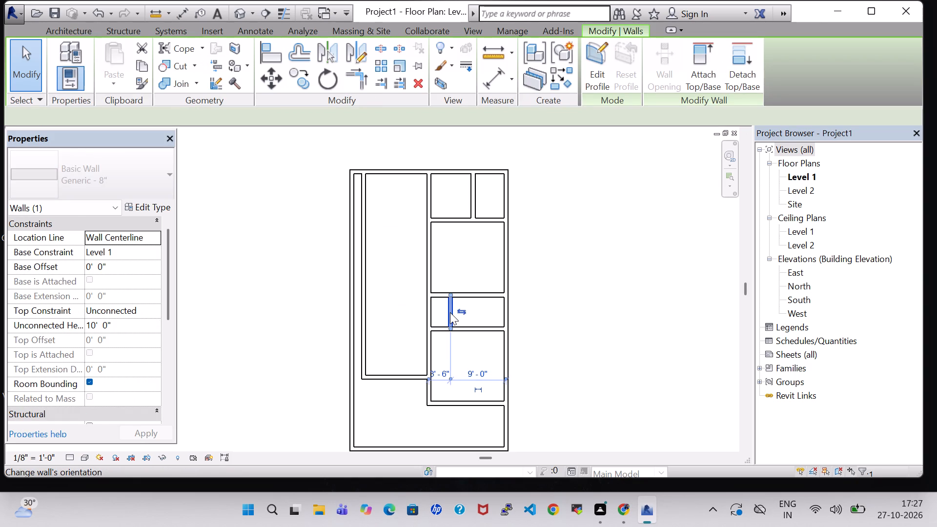
key(Right)
key(Right)
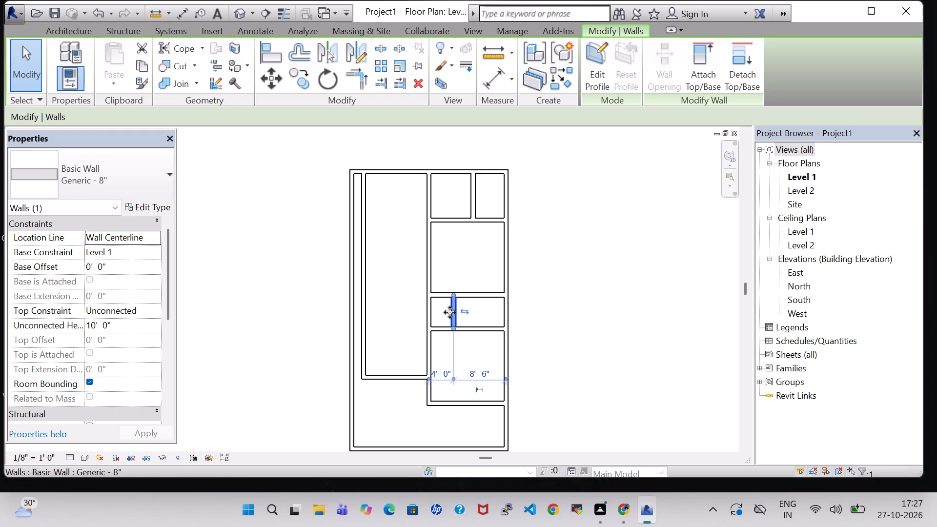
key(Right)
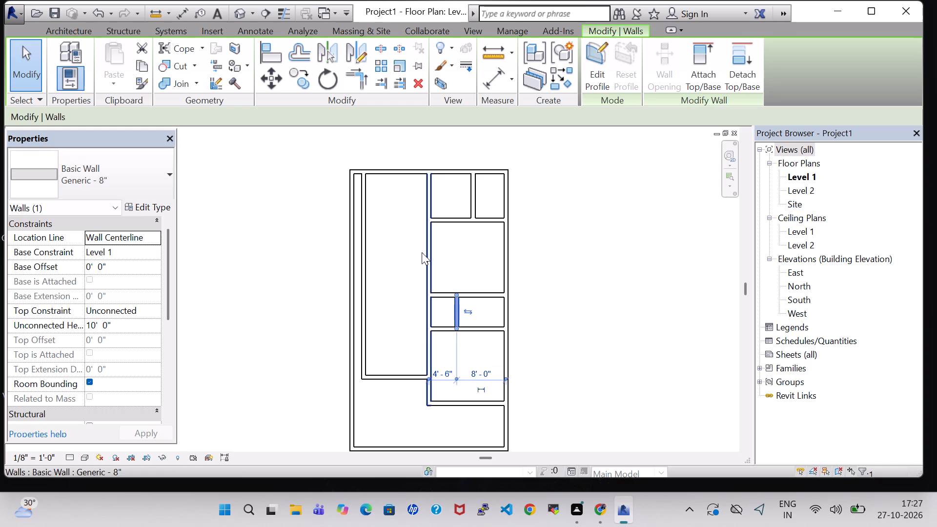
Nudge the middle north-south interior wall west to 5' 0" from the short dividing wall between the small eastern rooms.
click(427, 255)
key(Left)
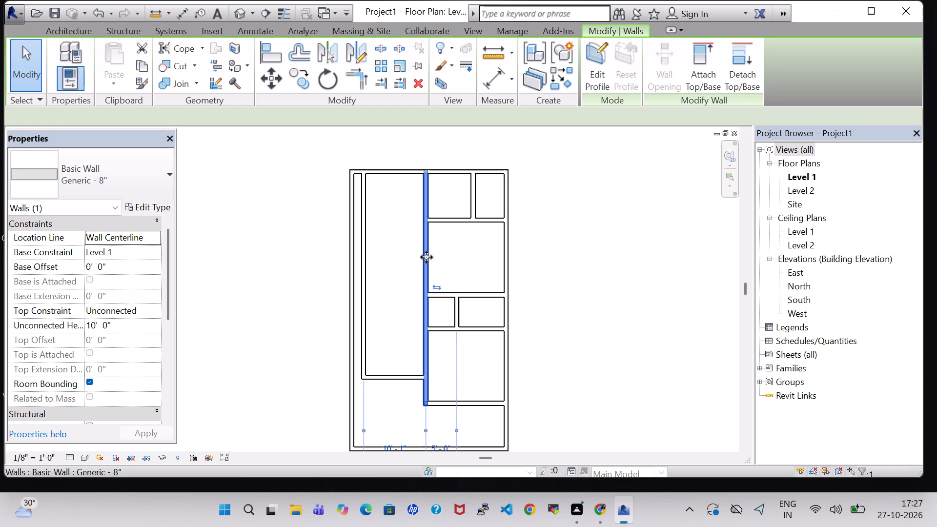
click(574, 278)
middle_drag(574, 278, 567, 275)
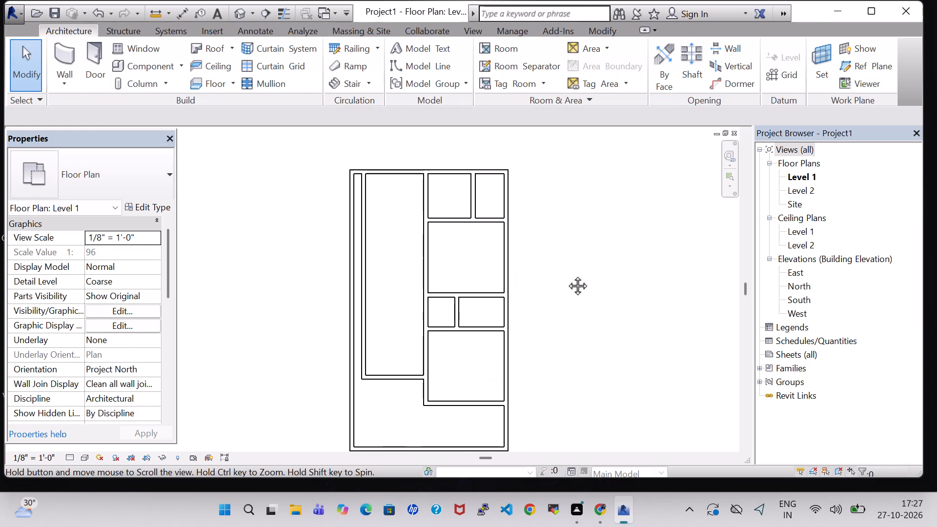
middle_drag(567, 275, 549, 255)
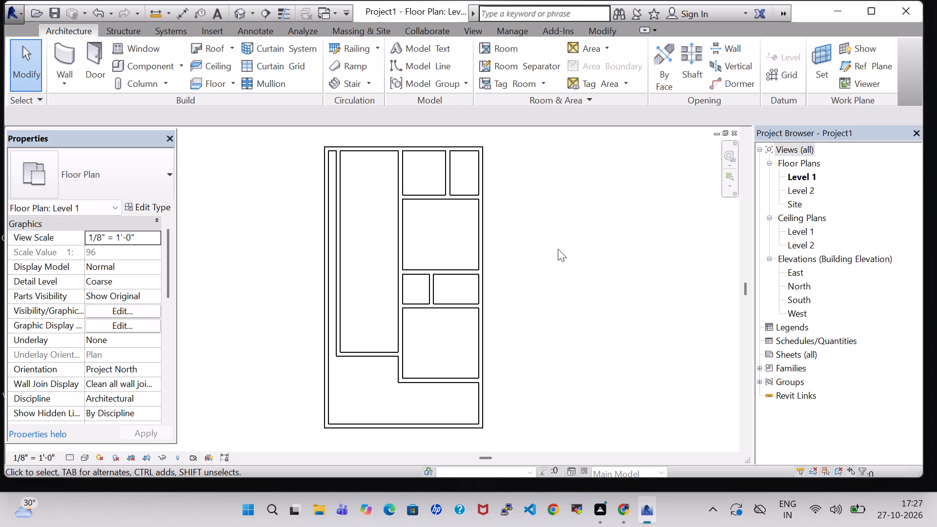
Split the middle interior wall at the two closely spaced cross walls and delete the segment closing the small western room between them.
click(604, 29)
scroll(434, 262, up, 7)
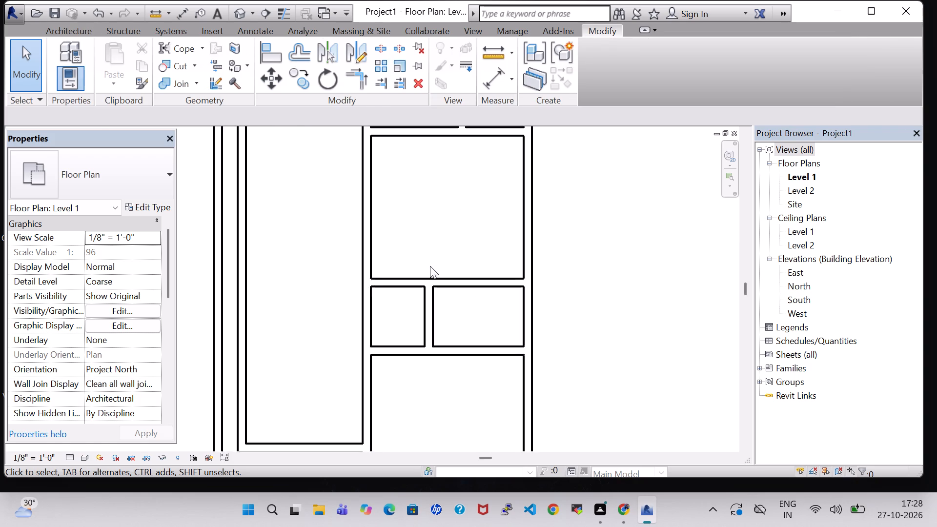
scroll(430, 266, up, 3)
click(374, 42)
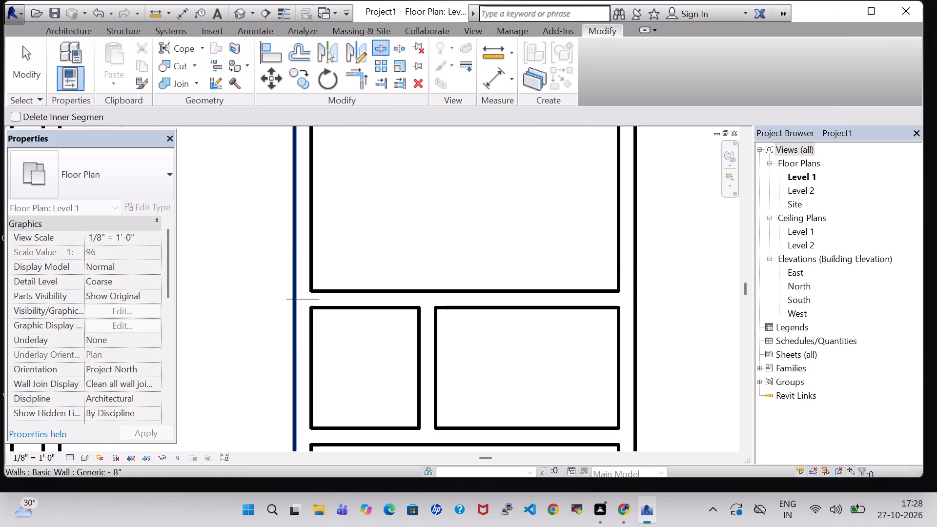
scroll(291, 301, up, 4)
click(313, 314)
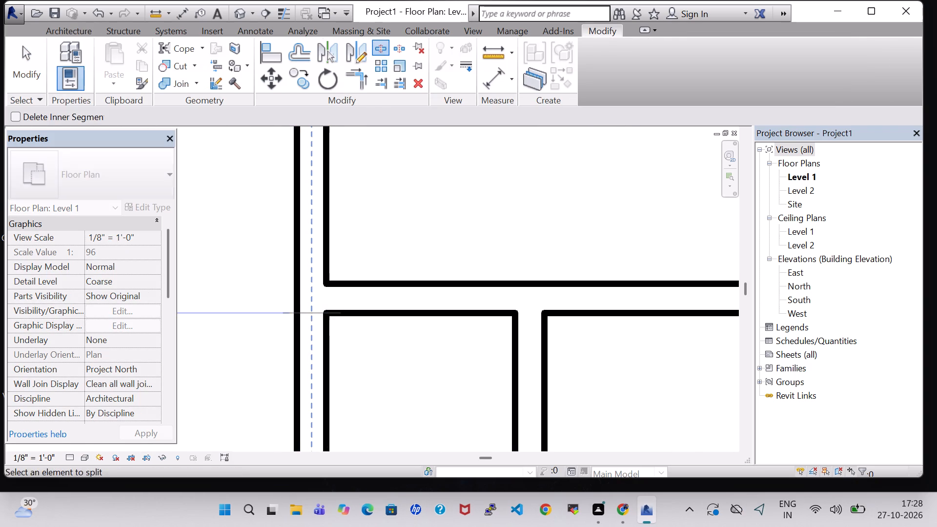
middle_click(344, 363)
middle_drag(368, 329, 422, 160)
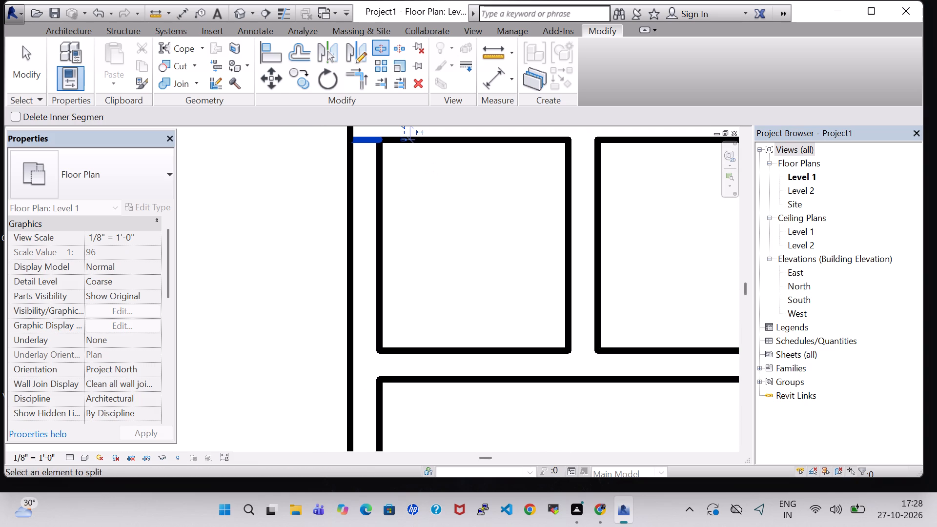
click(376, 350)
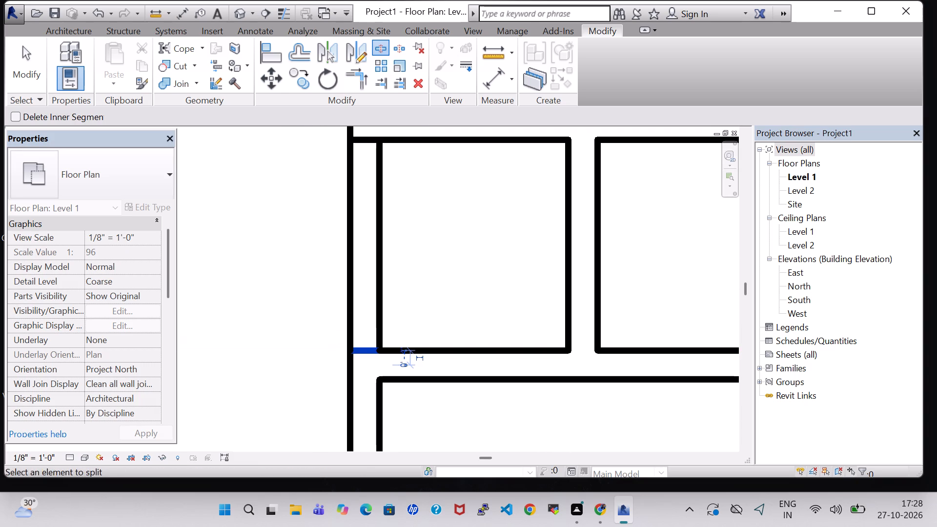
key(Escape)
key(Escape)
click(367, 300)
key(Delete)
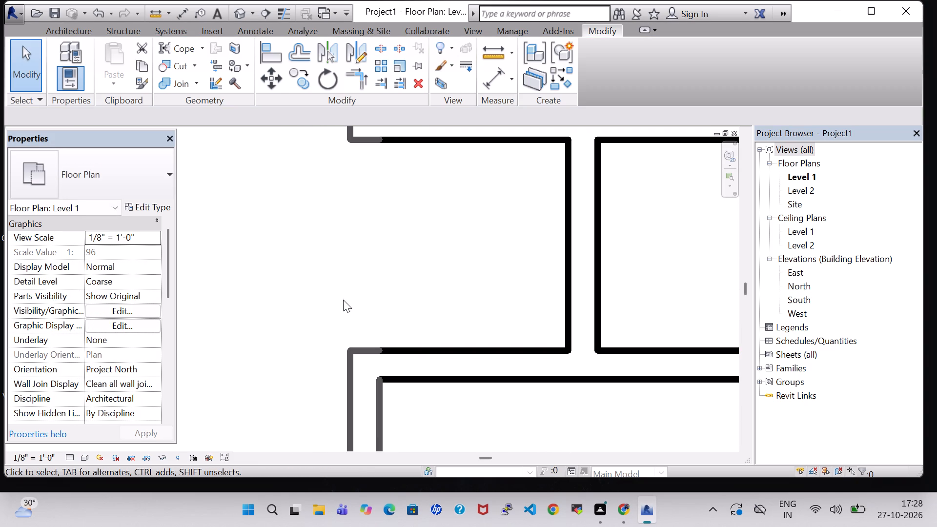
click(371, 243)
Split the middle interior wall beside the northern room and delete a segment about 3' 5" long, starting about 2' 2" south of the north wall.
scroll(382, 243, down, 3)
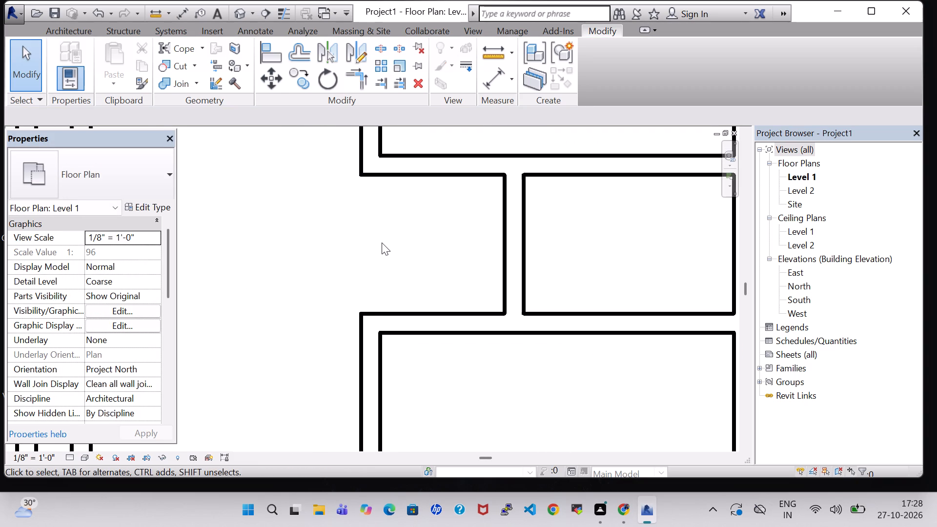
scroll(382, 243, down, 7)
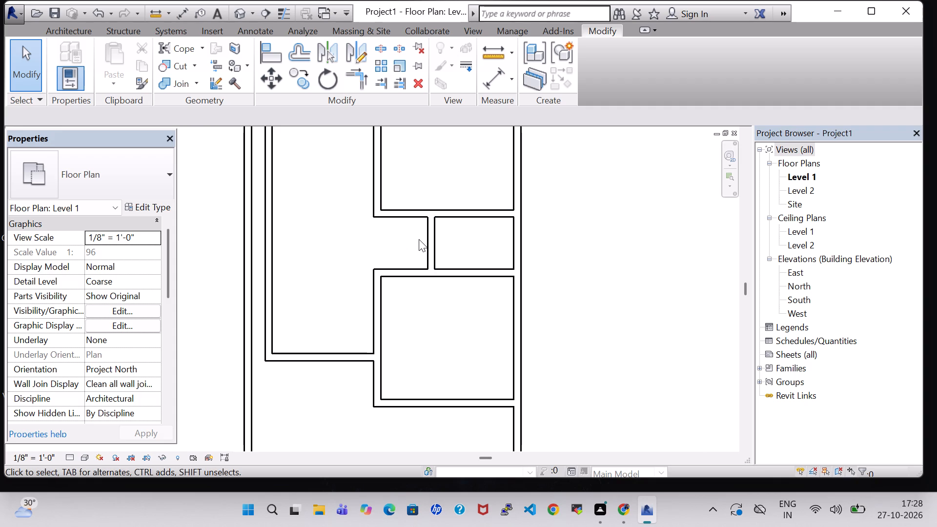
middle_drag(400, 245, 386, 349)
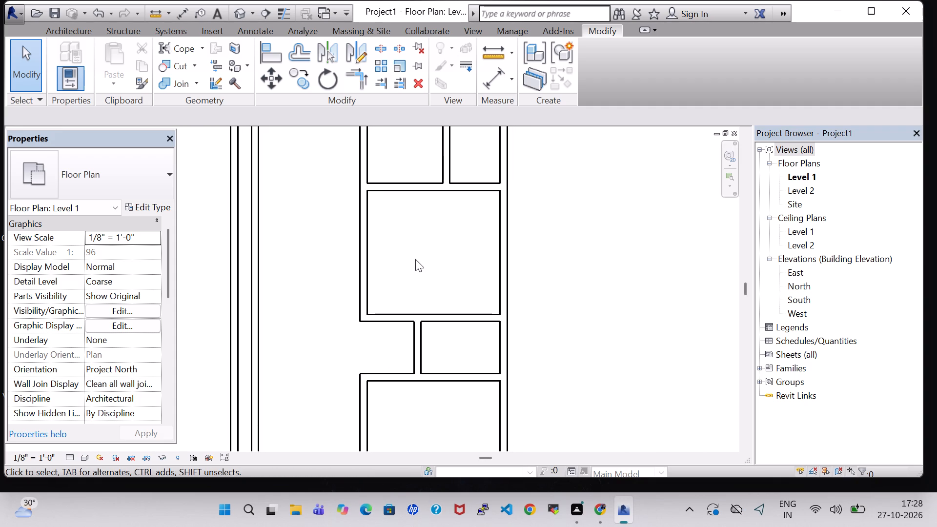
scroll(415, 259, down, 2)
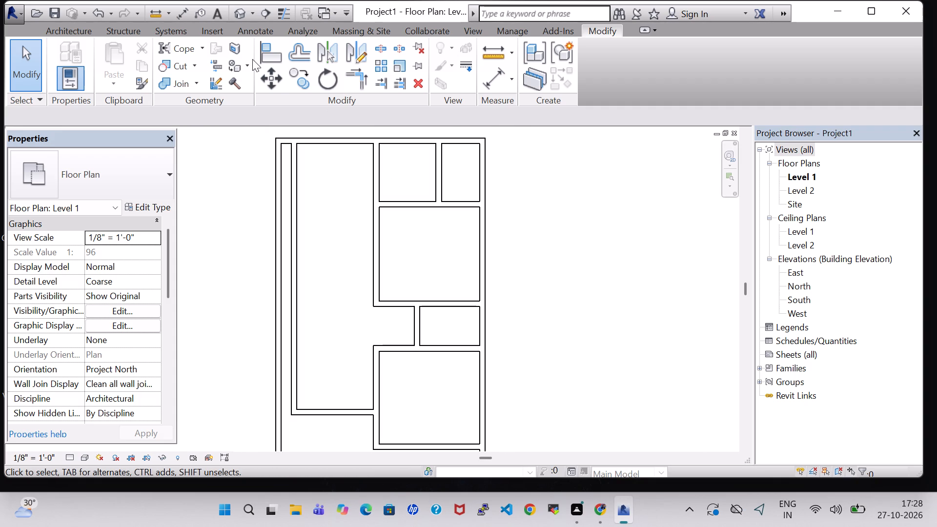
click(383, 48)
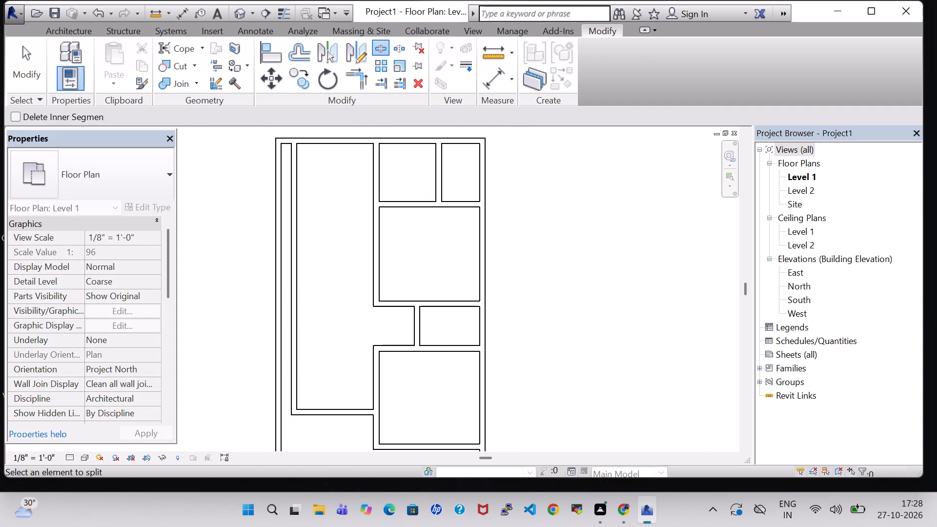
scroll(354, 187, up, 5)
scroll(419, 147, up, 1)
middle_drag(419, 147, 420, 245)
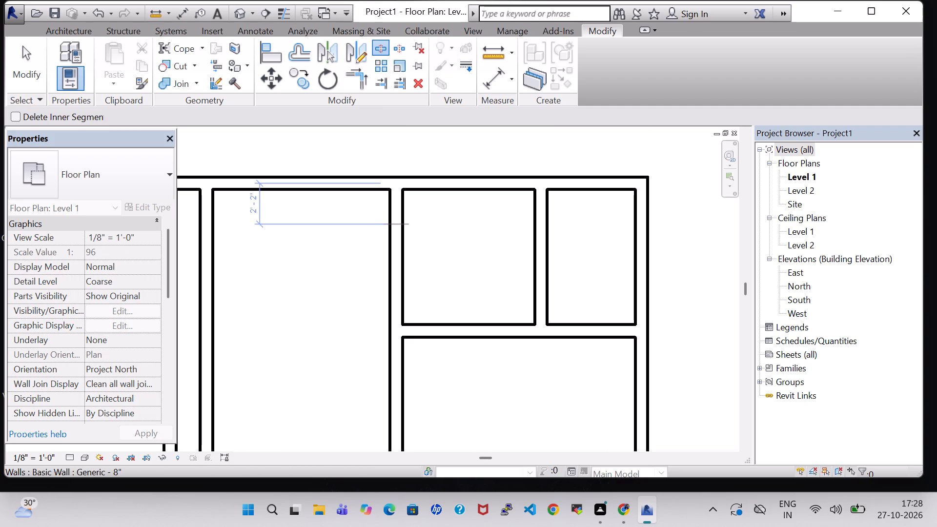
click(395, 225)
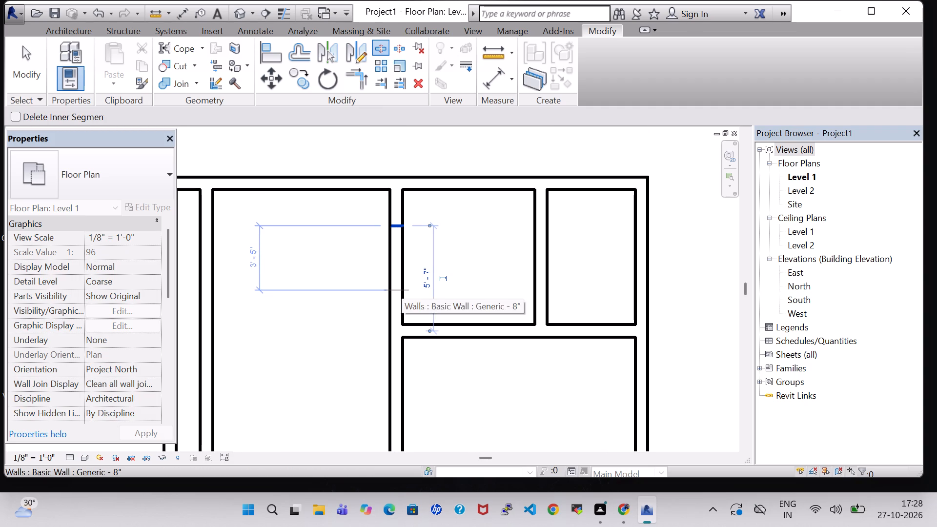
click(402, 290)
key(Escape)
key(Escape)
click(399, 275)
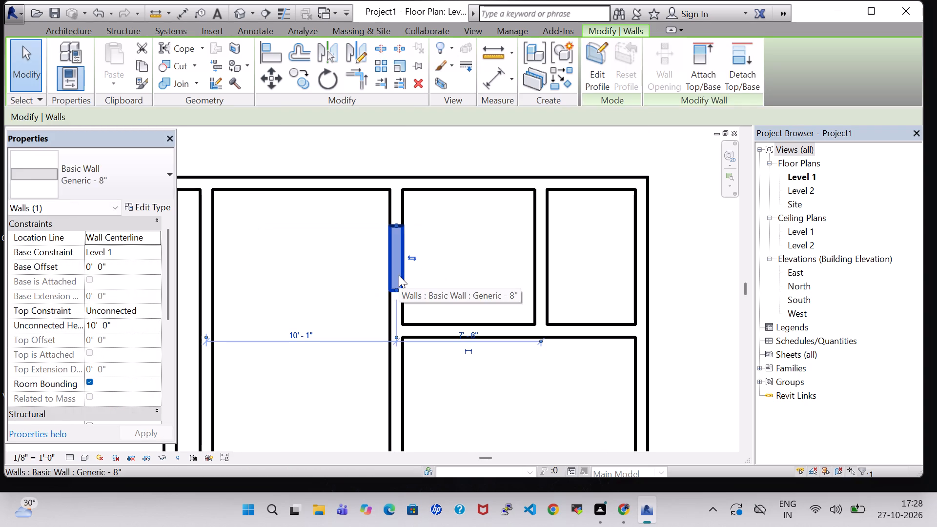
key(Delete)
scroll(399, 291, down, 3)
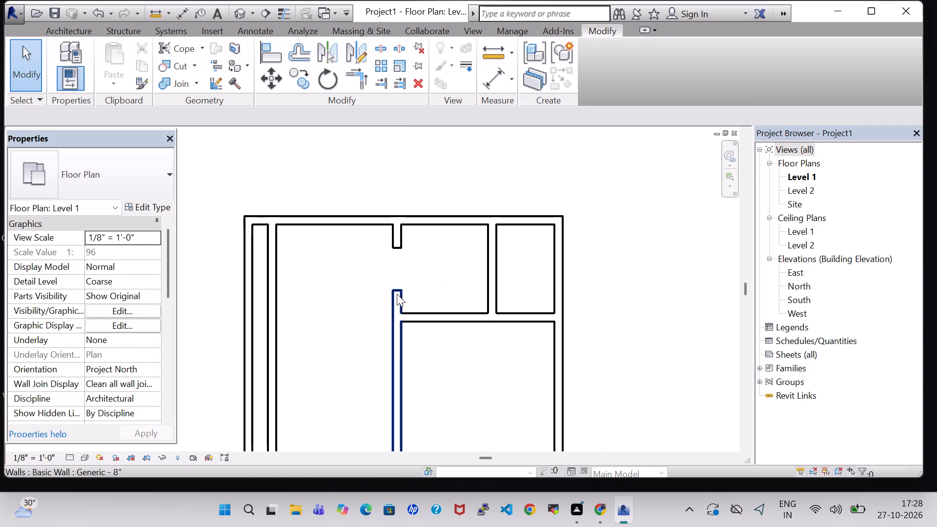
scroll(259, 244, down, 2)
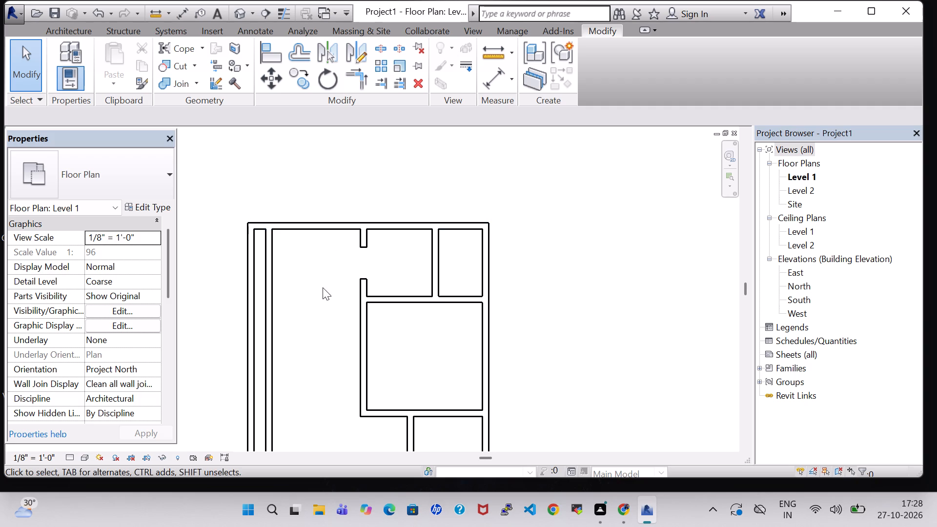
Set the unconnected height of the outer west wall to 4' 0".
middle_drag(323, 287, 334, 209)
click(265, 255)
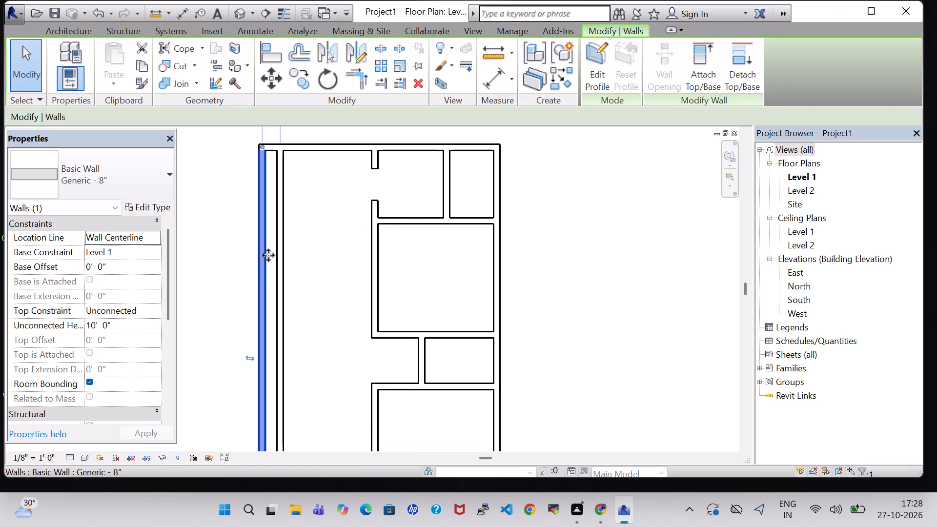
scroll(1, 316, down, 1)
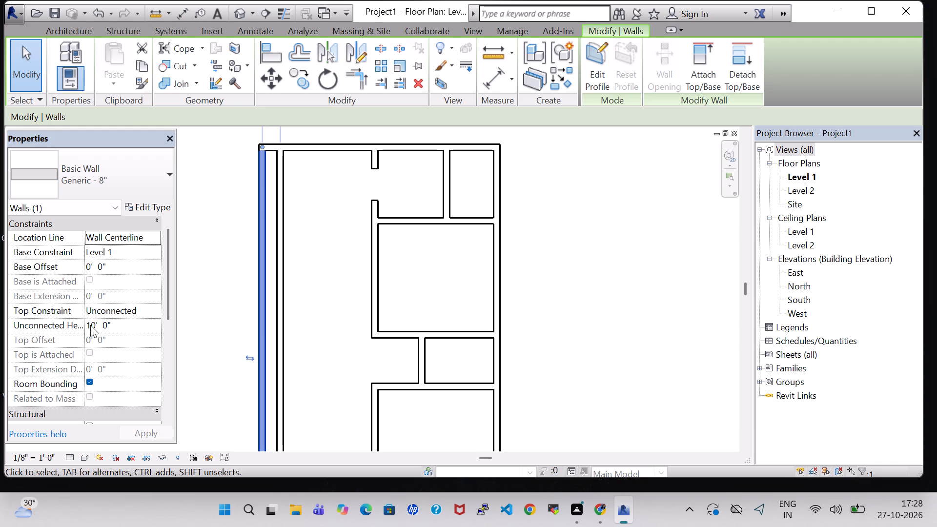
click(97, 325)
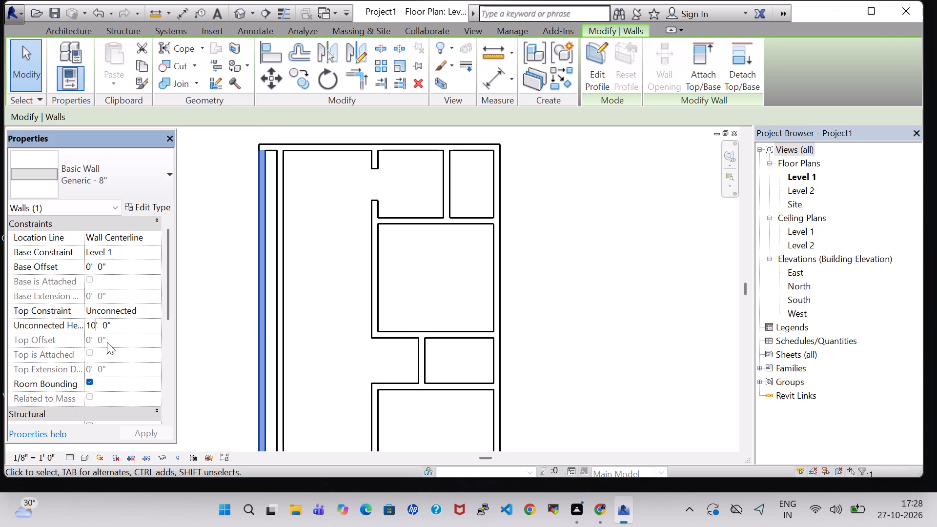
key(BackSpace)
key(BackSpace)
key(4)
key(Return)
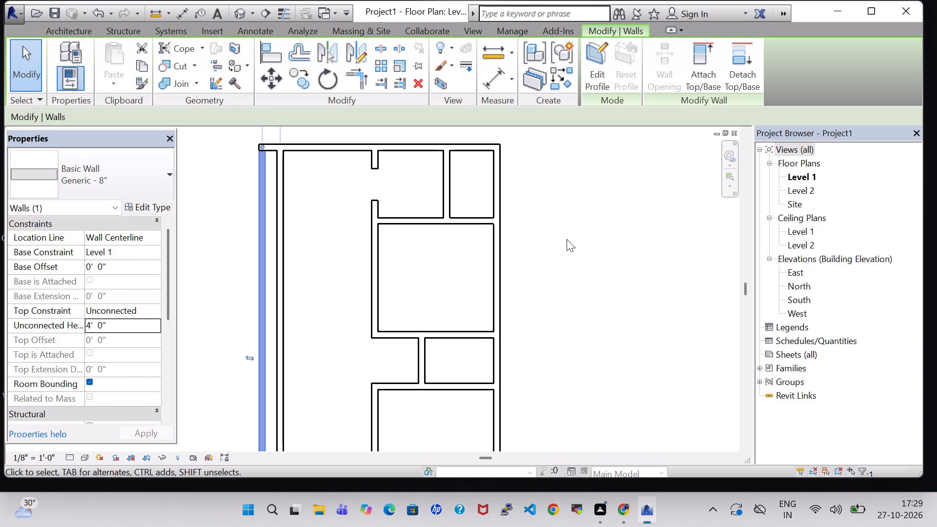
click(552, 239)
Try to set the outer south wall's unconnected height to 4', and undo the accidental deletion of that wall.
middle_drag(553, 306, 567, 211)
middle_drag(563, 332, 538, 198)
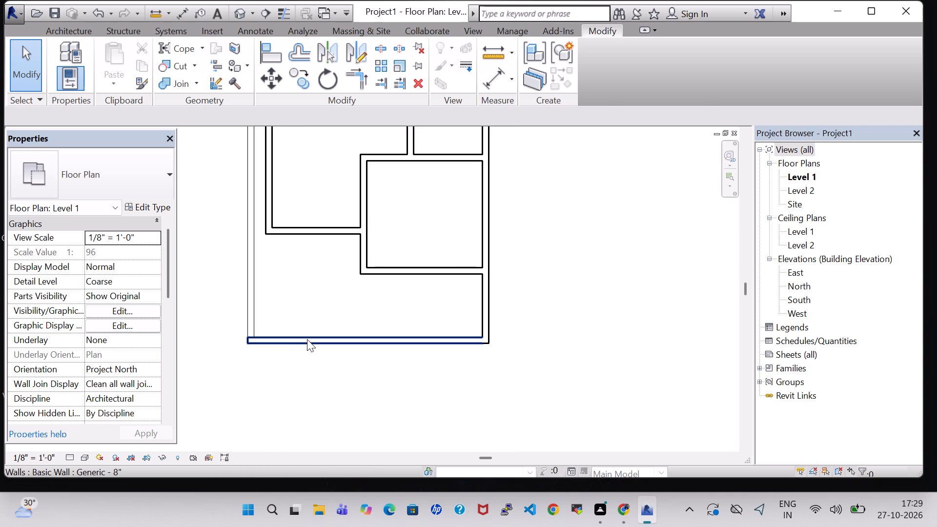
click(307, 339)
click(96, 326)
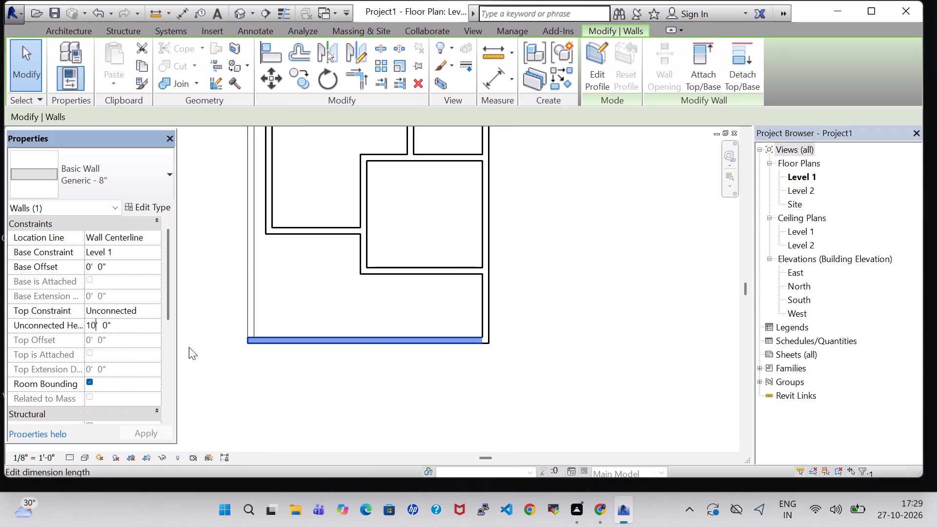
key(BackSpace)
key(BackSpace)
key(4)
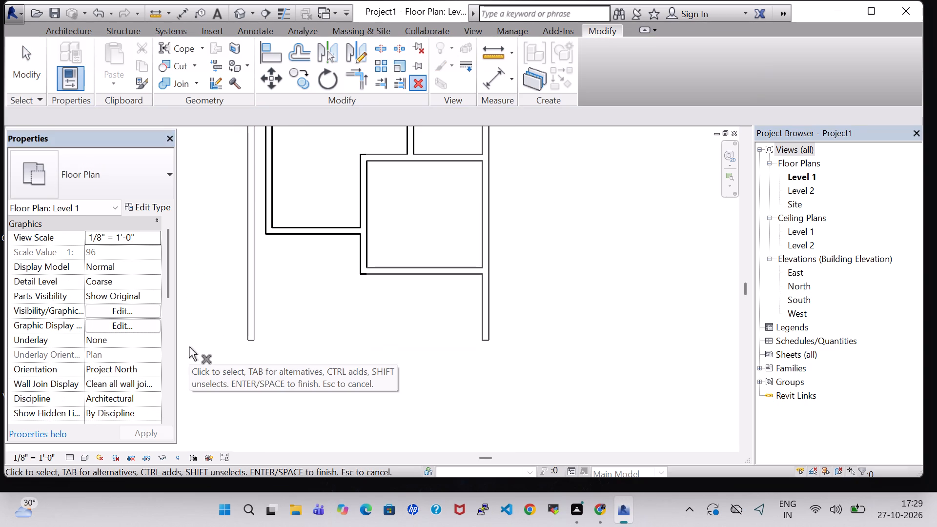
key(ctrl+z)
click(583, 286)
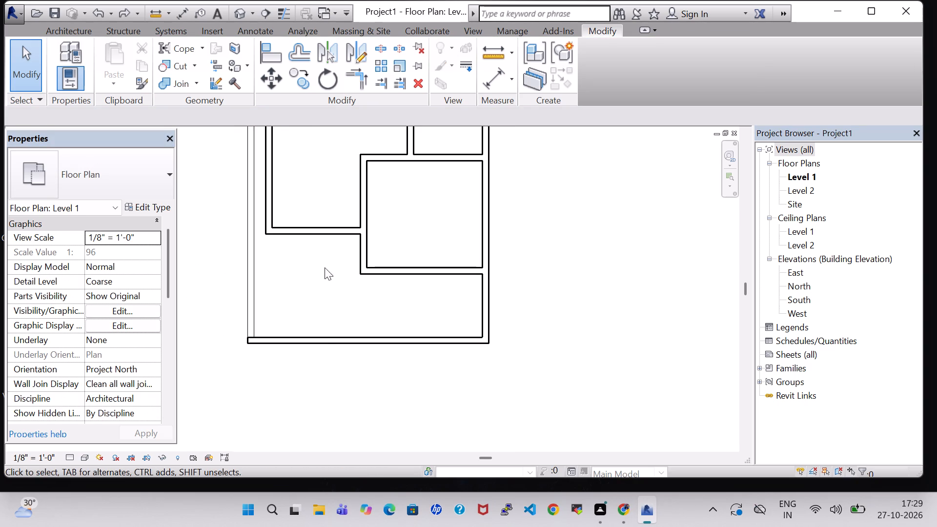
Set the unconnected height of the outer south wall to 4' 0".
click(321, 337)
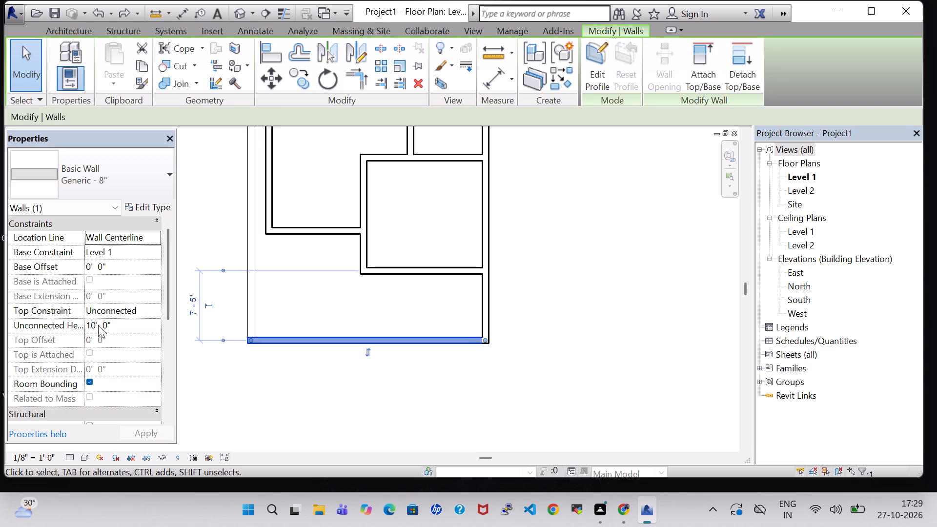
click(98, 325)
key(Left)
key(BackSpace)
key(BackSpace)
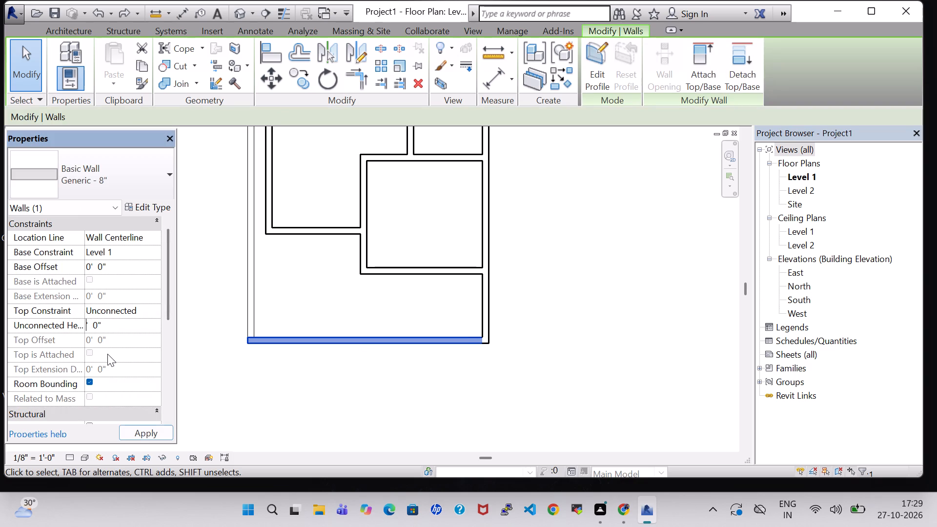
key(4)
key(Return)
click(608, 297)
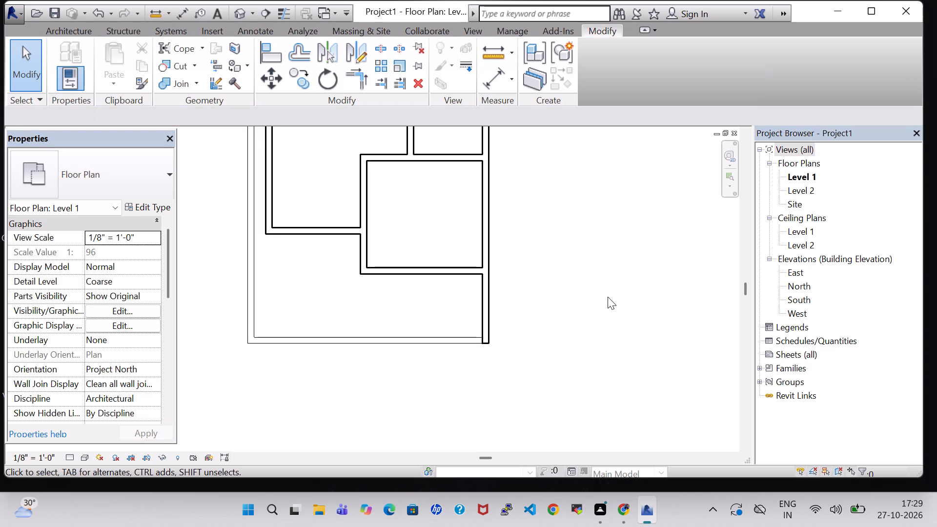
Split the outer east wall at the south face of the southernmost room's south wall.
scroll(601, 298, down, 3)
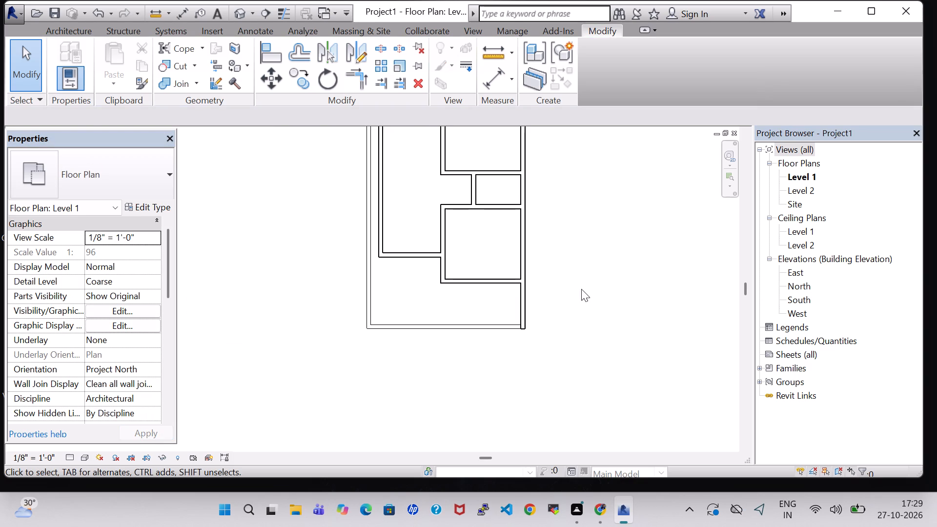
middle_click(613, 239)
middle_drag(612, 245, 594, 301)
middle_drag(591, 304, 577, 313)
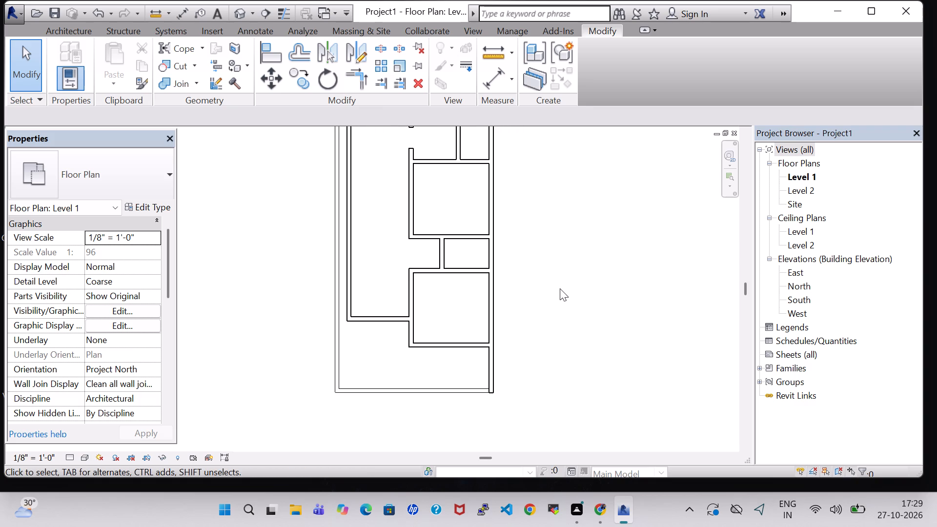
scroll(304, 187, up, 1)
click(386, 41)
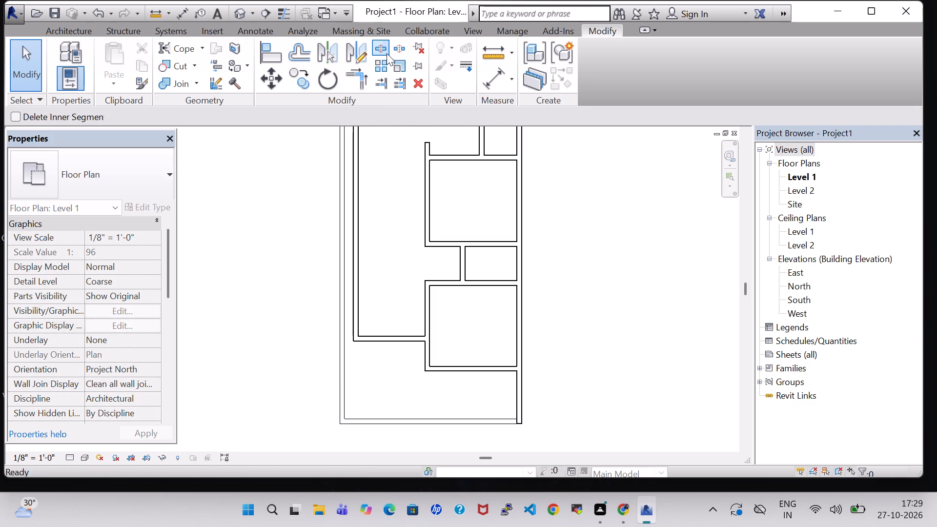
scroll(530, 378, up, 5)
middle_drag(540, 378, 515, 279)
scroll(516, 293, up, 4)
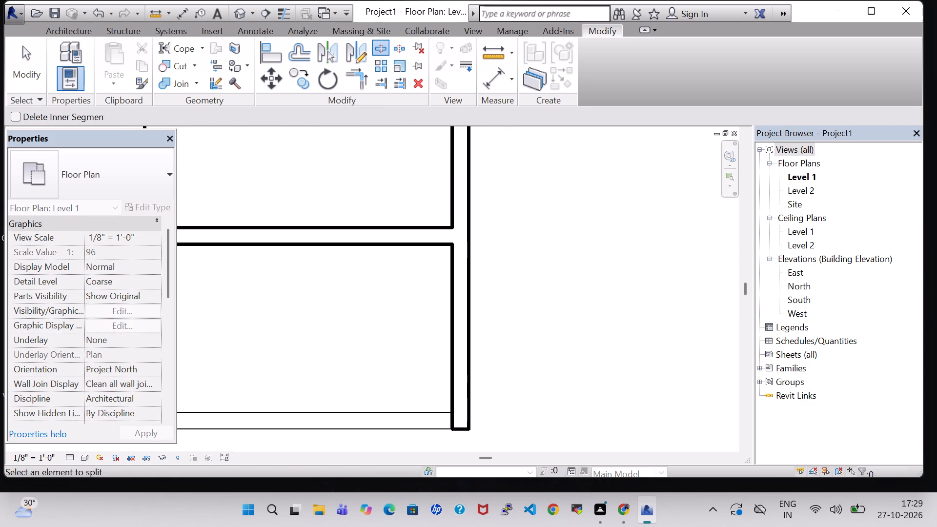
scroll(504, 333, up, 5)
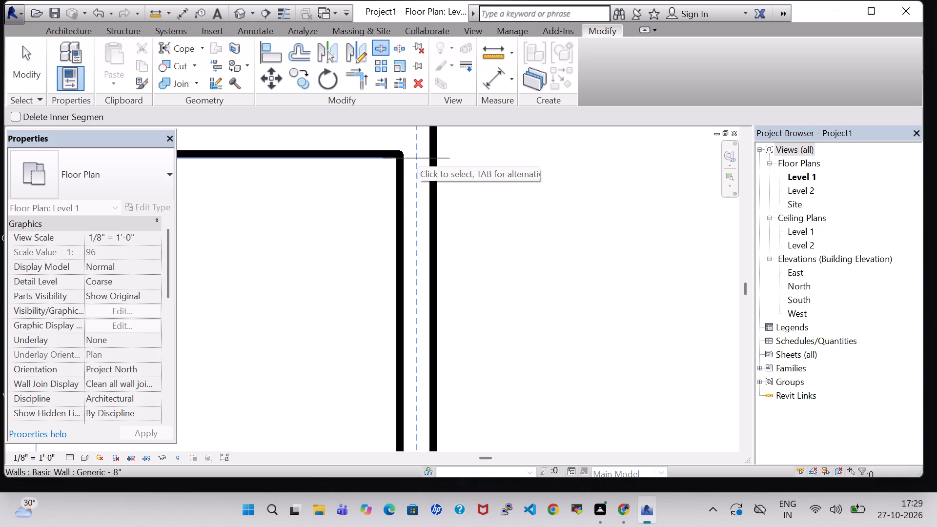
click(417, 155)
key(Escape)
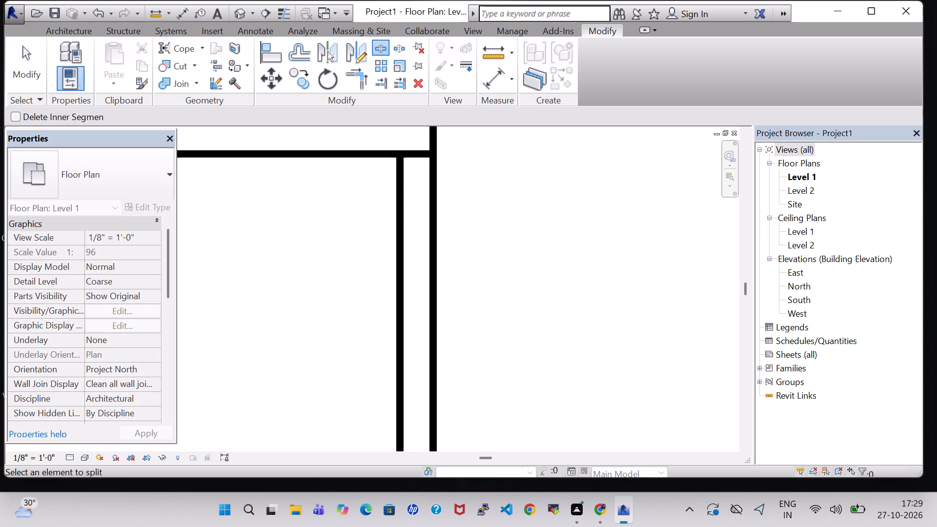
key(Escape)
Set the unconnected height of the outer east wall's southern segment, beside the open southern strip, to 4' 0".
click(424, 331)
click(423, 347)
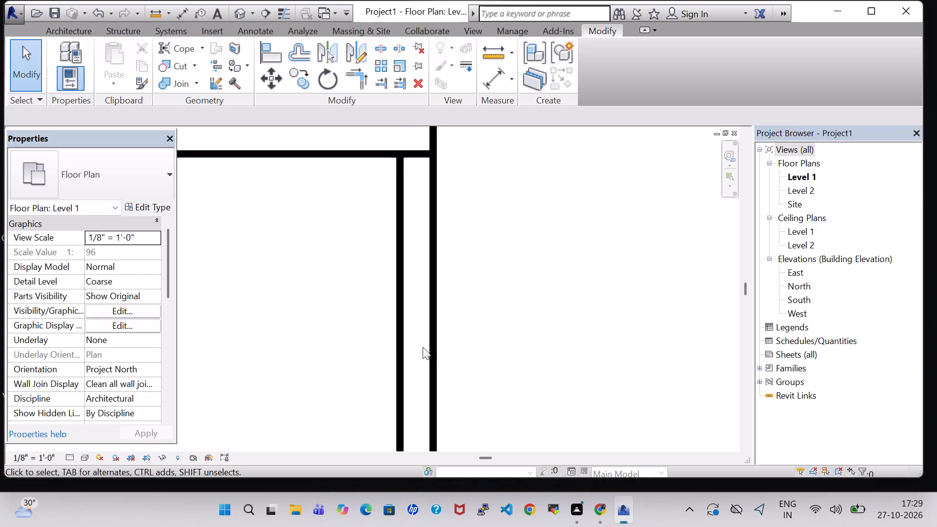
click(408, 308)
click(427, 262)
click(401, 256)
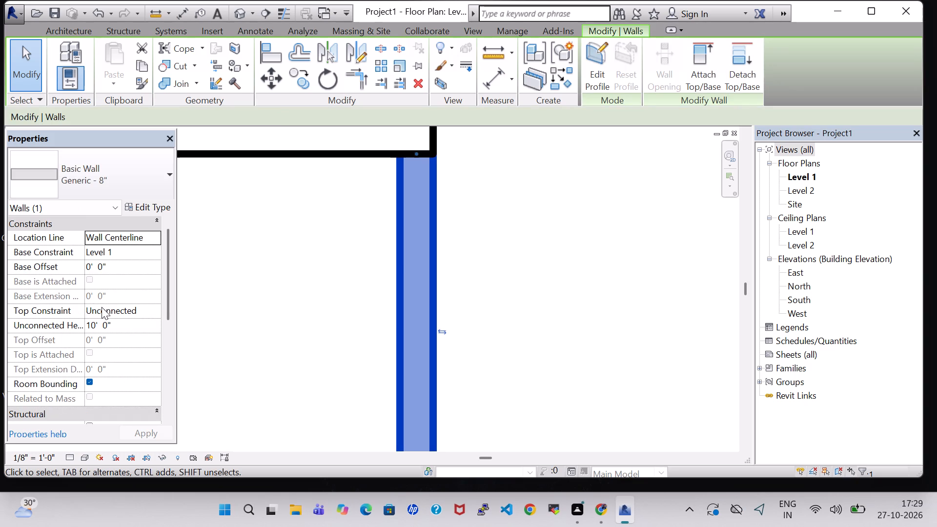
click(98, 327)
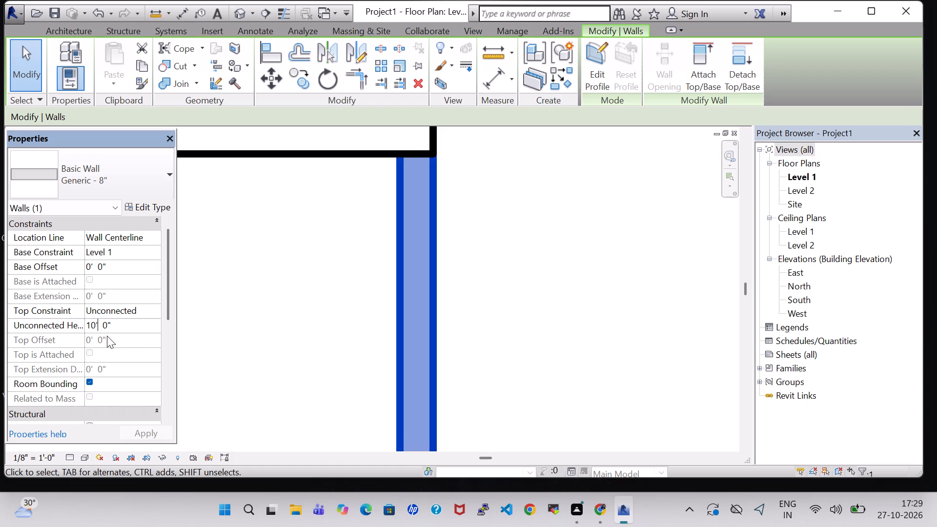
key(Left)
key(BackSpace)
key(BackSpace)
key(4)
key(Return)
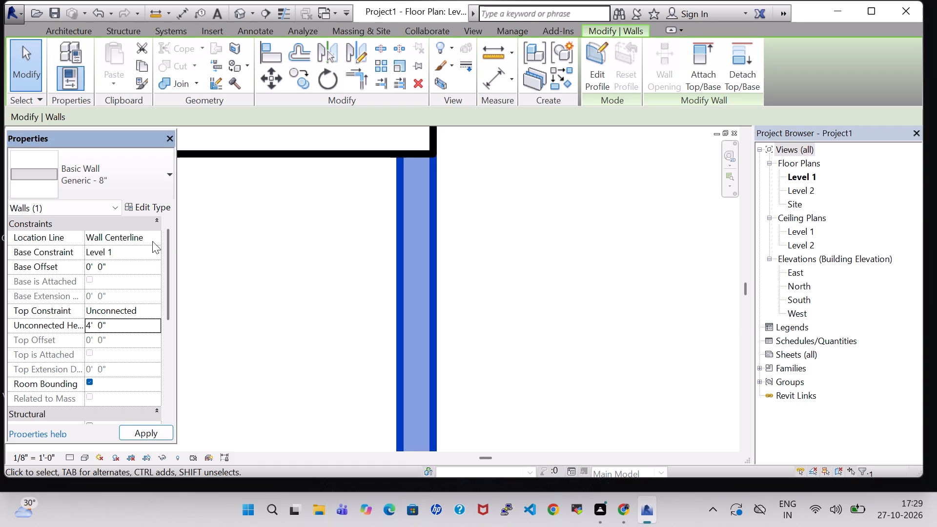
click(567, 289)
Examine the whole Level 1 floor plan, from the southern strip up to the northern rooms.
scroll(567, 279, down, 10)
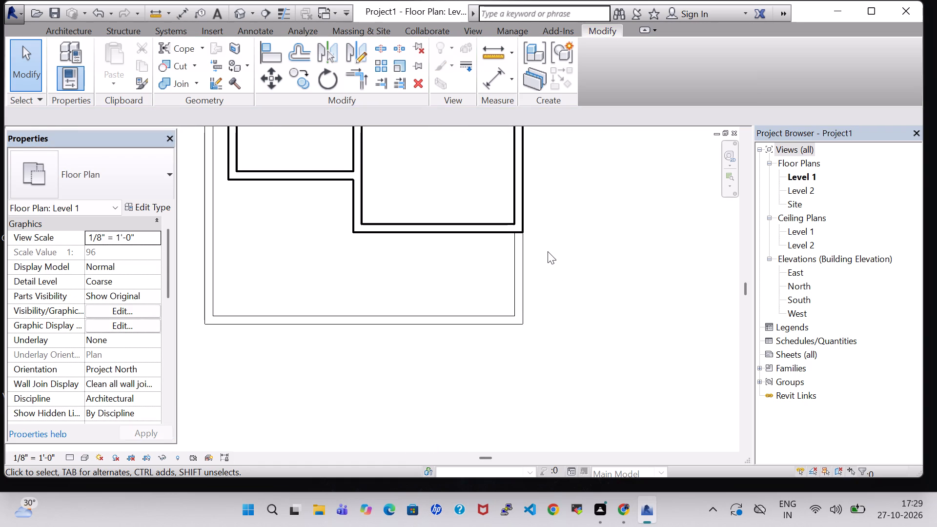
middle_drag(559, 234, 585, 258)
middle_drag(593, 269, 596, 276)
middle_click(597, 277)
middle_drag(610, 229, 577, 283)
middle_click(575, 285)
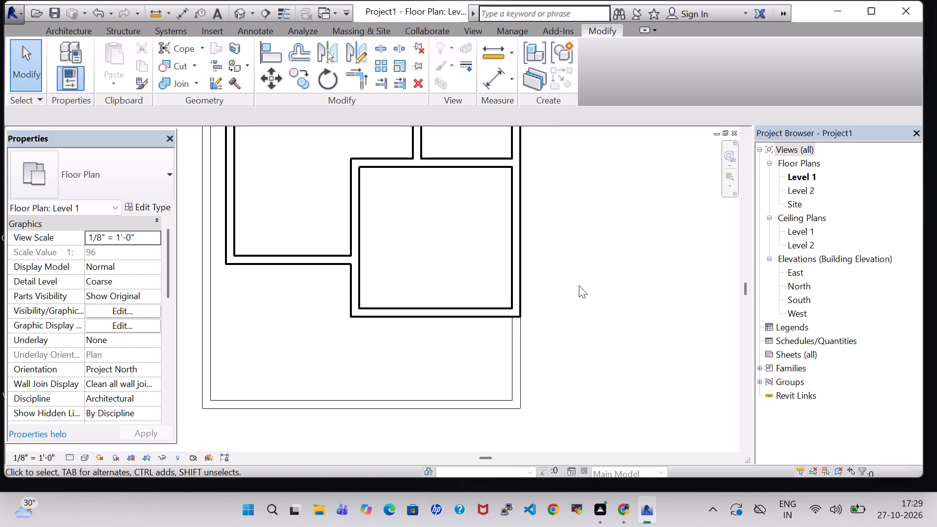
middle_drag(590, 252, 563, 426)
middle_click(563, 426)
middle_click(569, 170)
scroll(569, 170, down, 2)
middle_drag(569, 170, 576, 281)
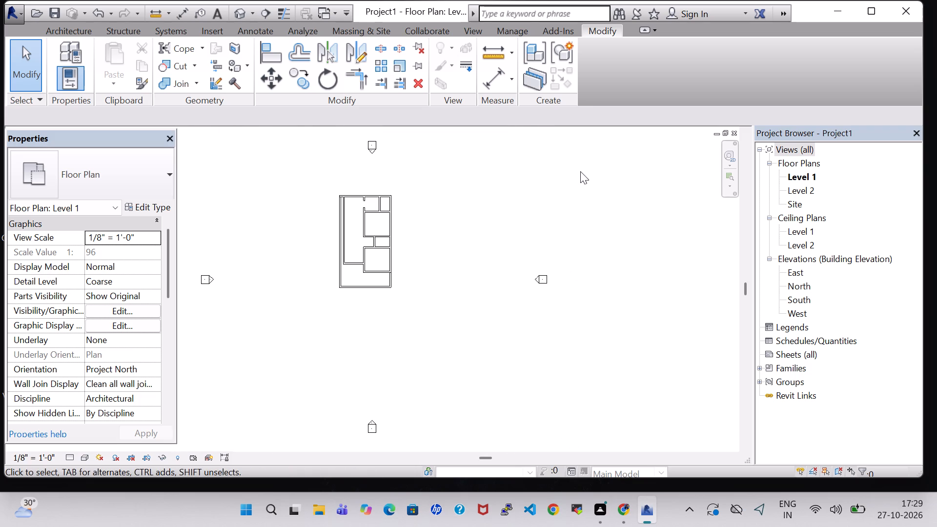
middle_drag(580, 170, 579, 238)
scroll(407, 242, up, 6)
middle_drag(406, 256, 506, 199)
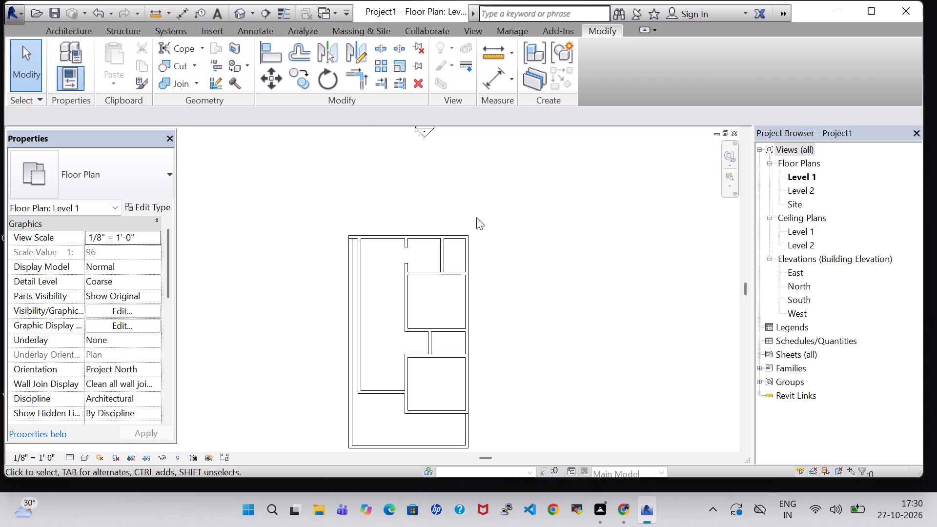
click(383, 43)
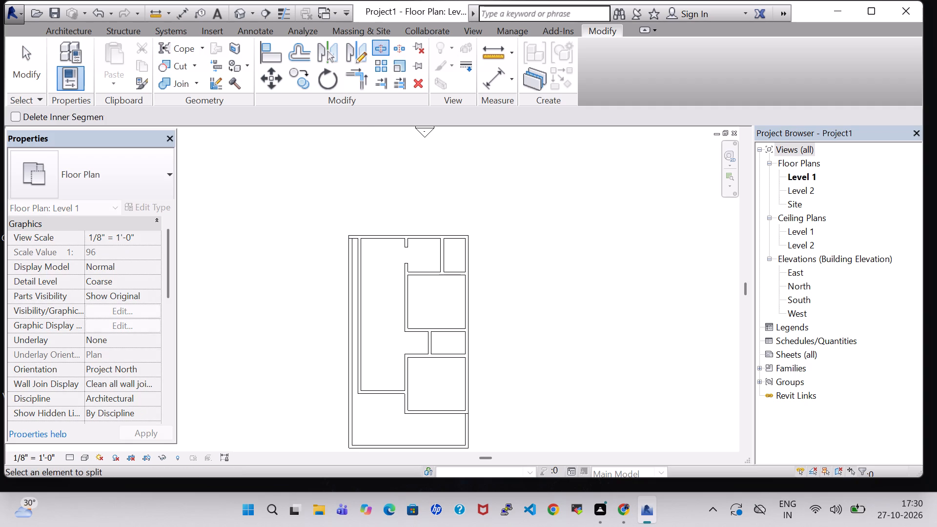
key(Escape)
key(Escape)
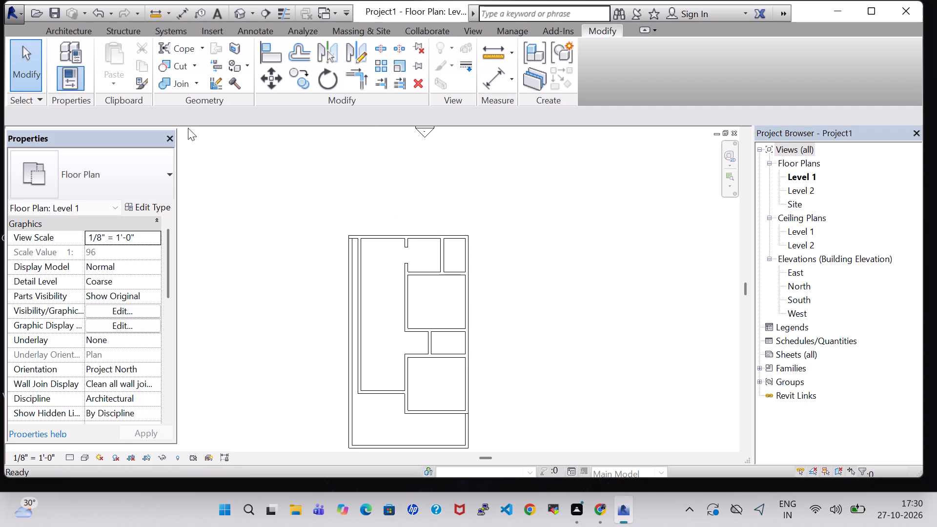
Draw a 10' high Generic - 8" wall from the middle wall west to the inner west wall, about 3' 11" south of the northern rooms' cross wall.
click(63, 27)
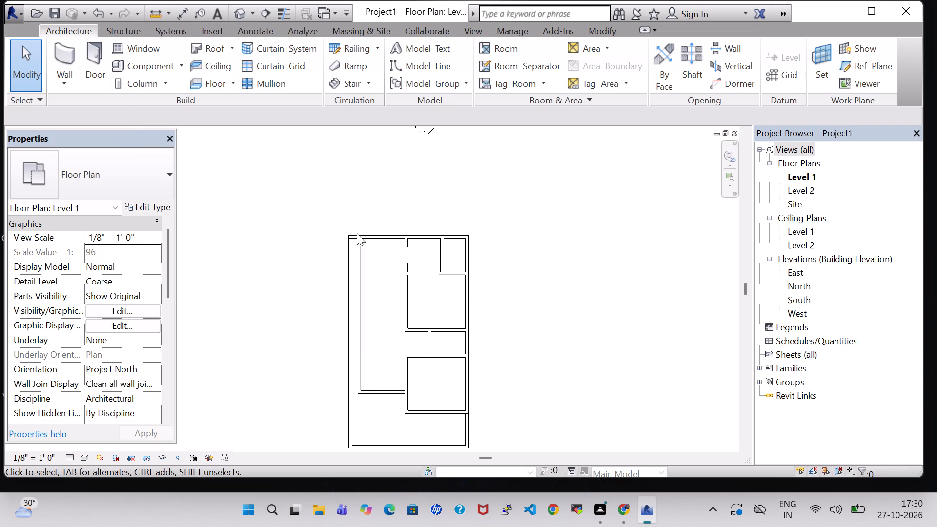
click(66, 47)
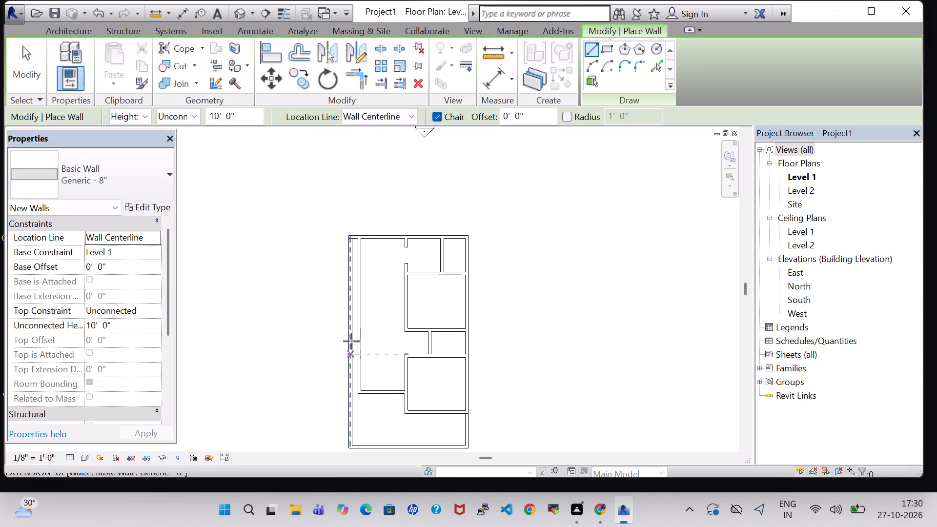
scroll(380, 276, up, 5)
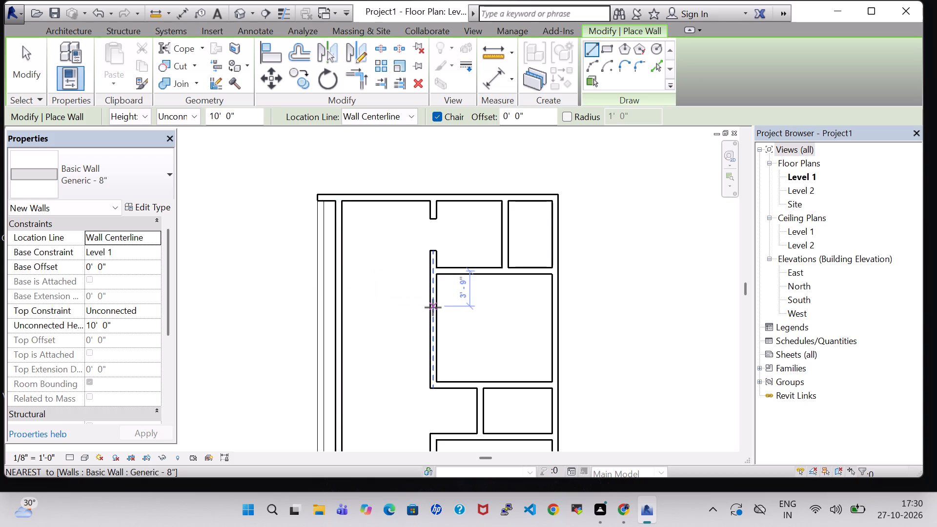
click(433, 307)
click(339, 310)
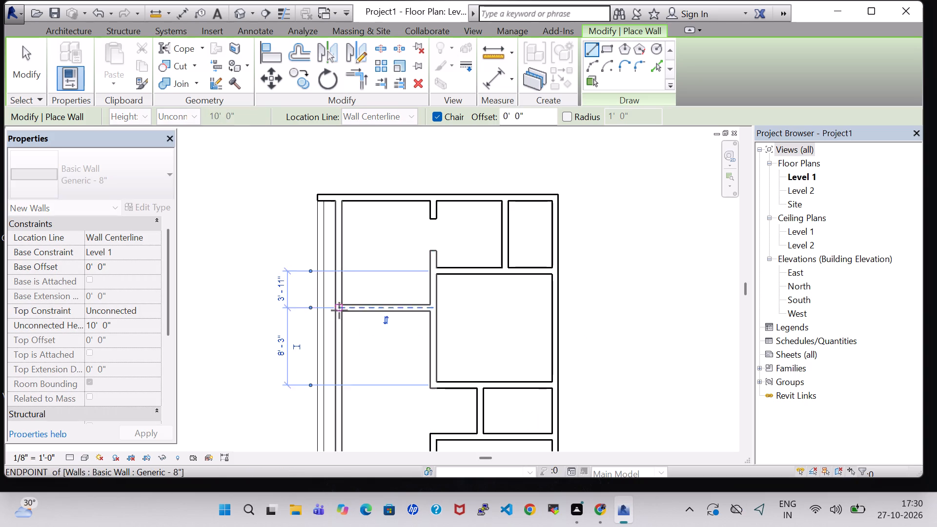
scroll(351, 334, down, 3)
key(Escape)
key(Escape)
Open the default 3D view to examine the building's walls.
scroll(493, 322, down, 2)
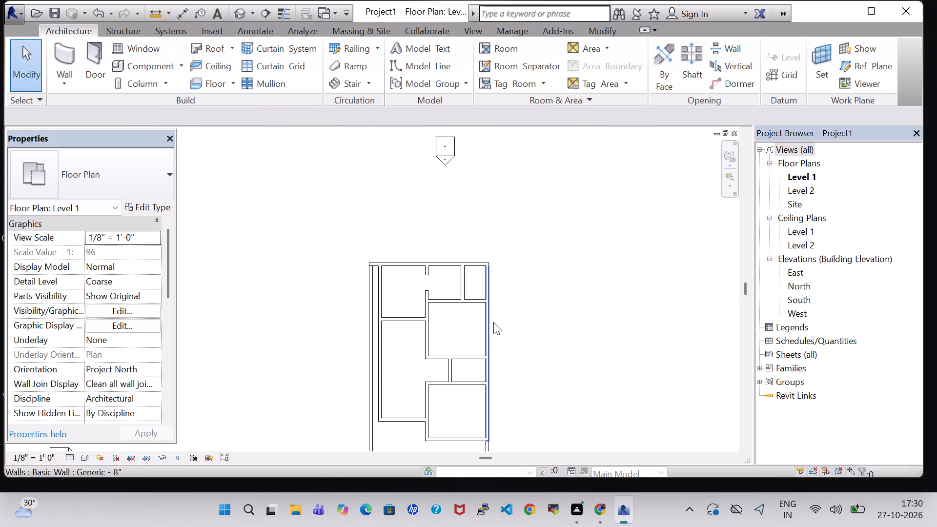
middle_drag(525, 332, 530, 219)
middle_click(528, 238)
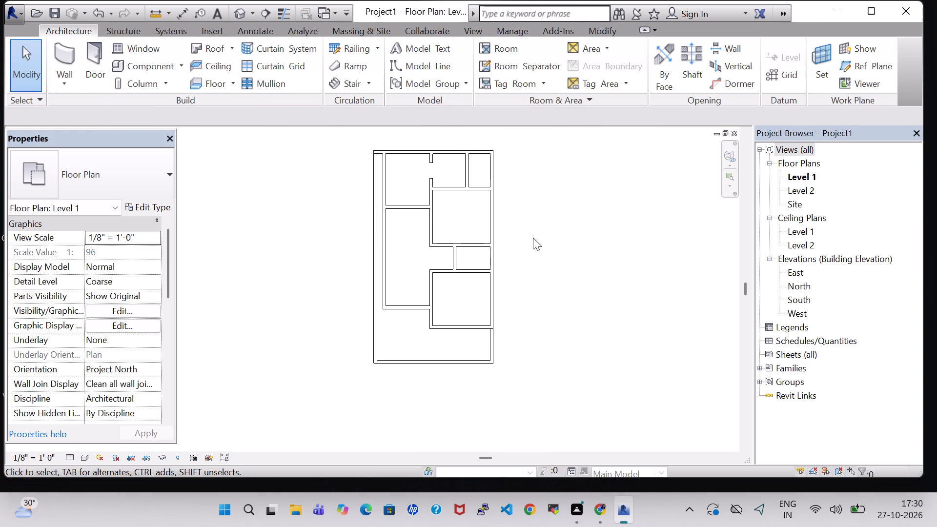
scroll(533, 238, up, 1)
click(235, 19)
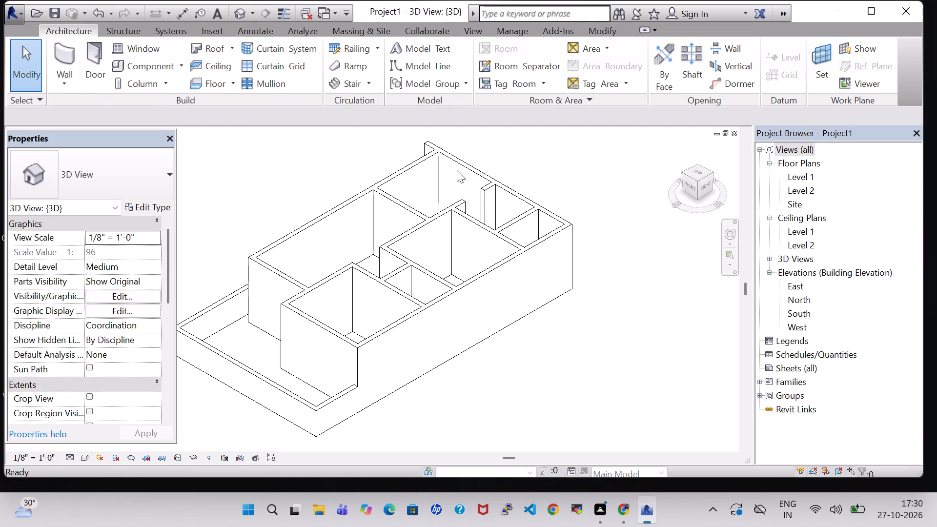
Orbit the 3D model toward its front and change the visual style to give the walls solid filled surfaces.
shift+middle_drag(552, 379, 606, 364)
shift+middle_drag(549, 361, 611, 359)
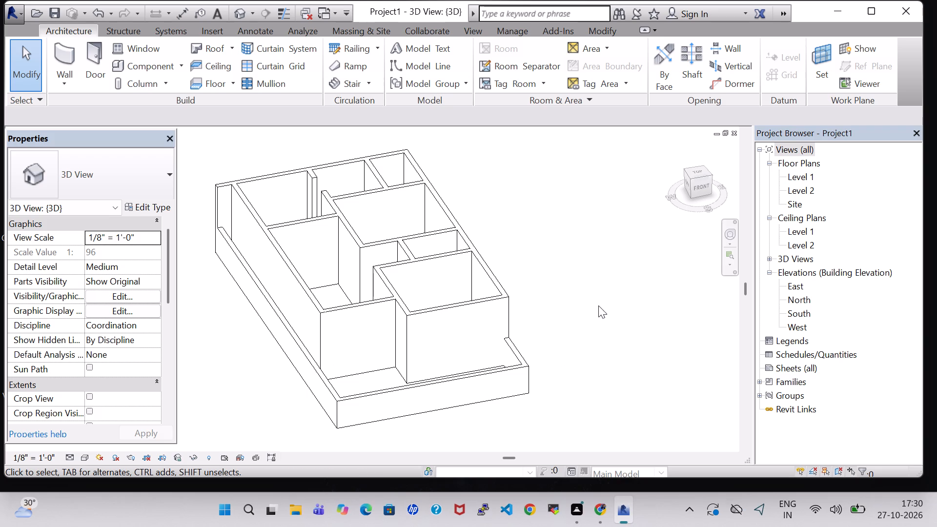
middle_drag(598, 305, 546, 323)
shift+middle_drag(548, 323, 534, 328)
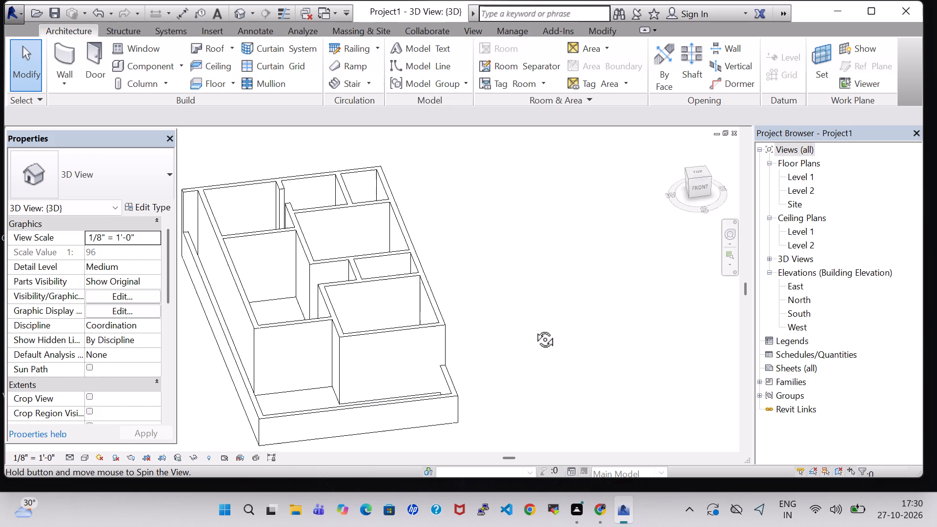
shift+middle_drag(534, 328, 503, 309)
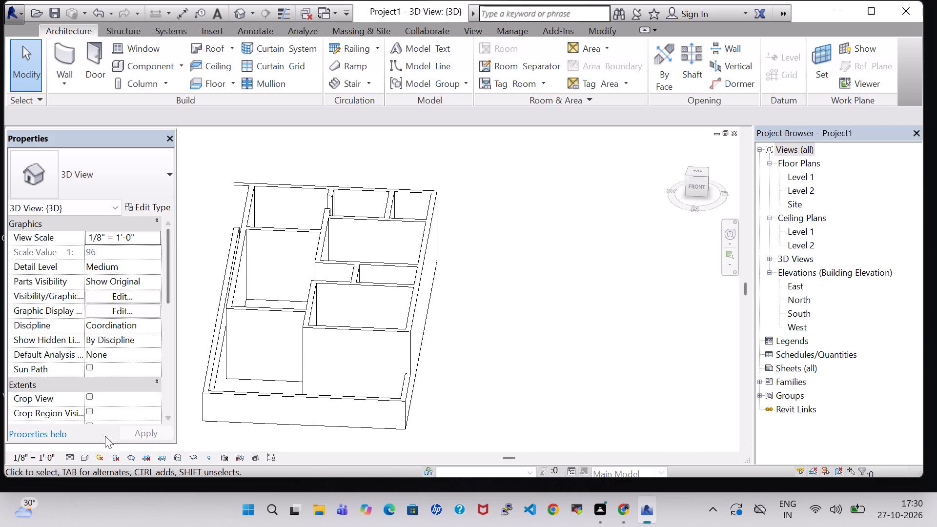
click(81, 463)
click(129, 426)
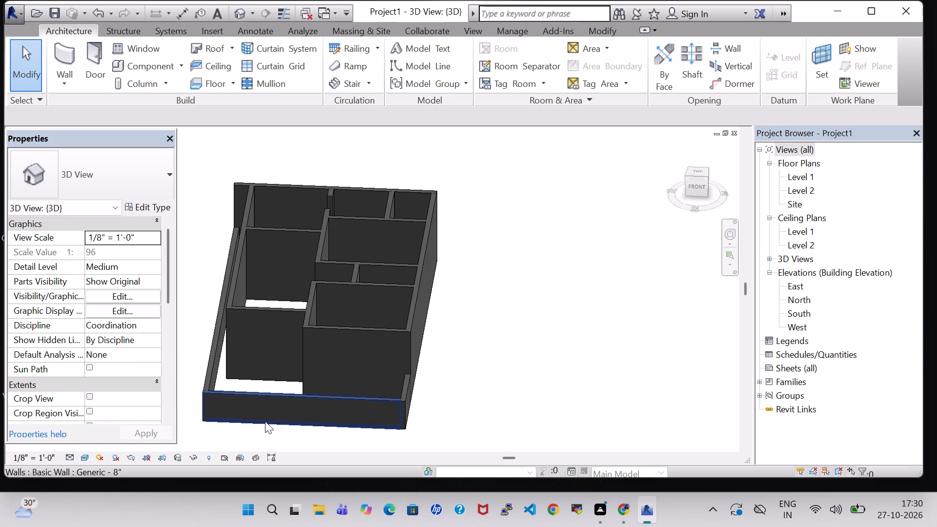
In the Level 1 floor plan, set the outer west wall's unconnected height to 3' 0".
double_click(813, 179)
scroll(544, 218, down, 1)
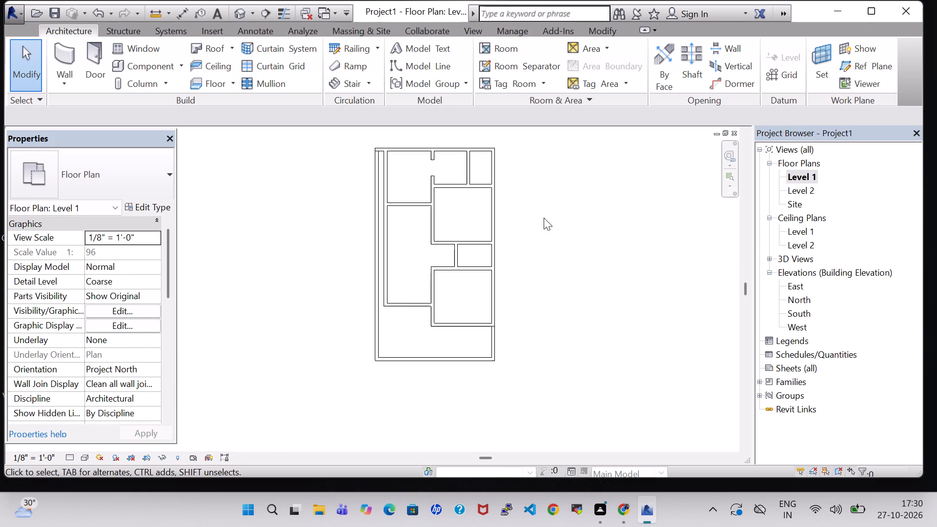
scroll(544, 218, down, 1)
click(395, 296)
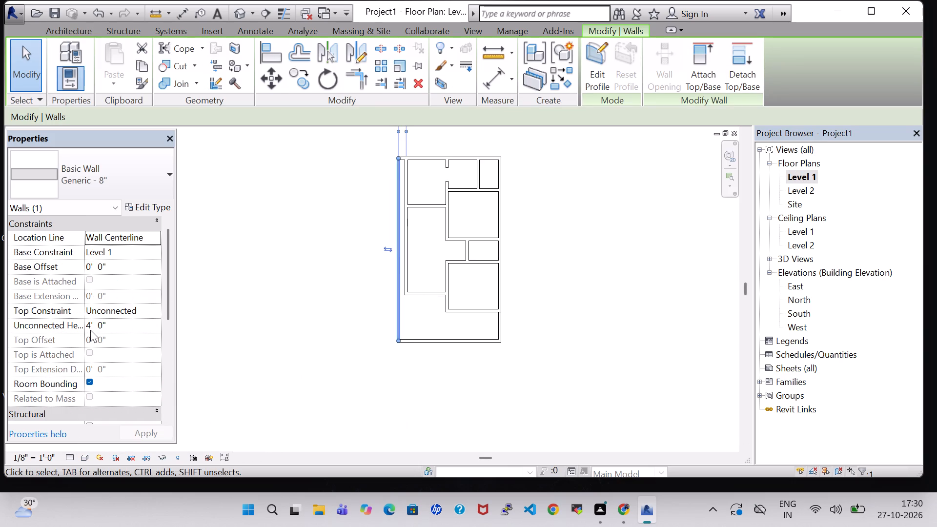
click(92, 325)
key(BackSpace)
key(3)
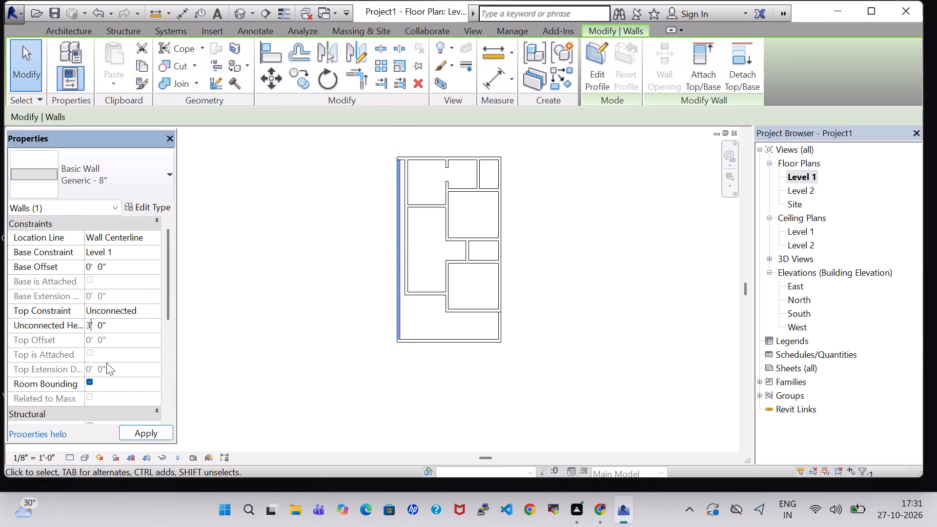
click(560, 312)
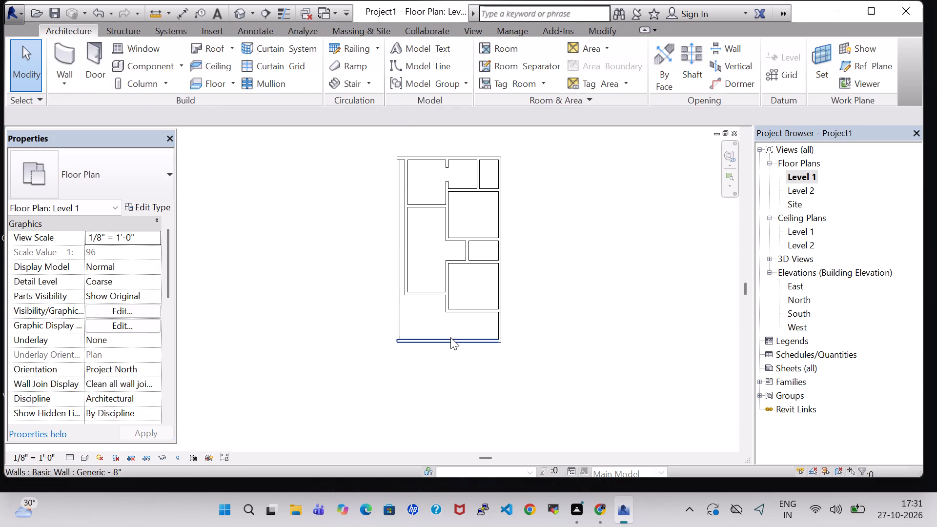
Set the unconnected height of the outer south wall to 3' 0".
click(450, 337)
click(92, 322)
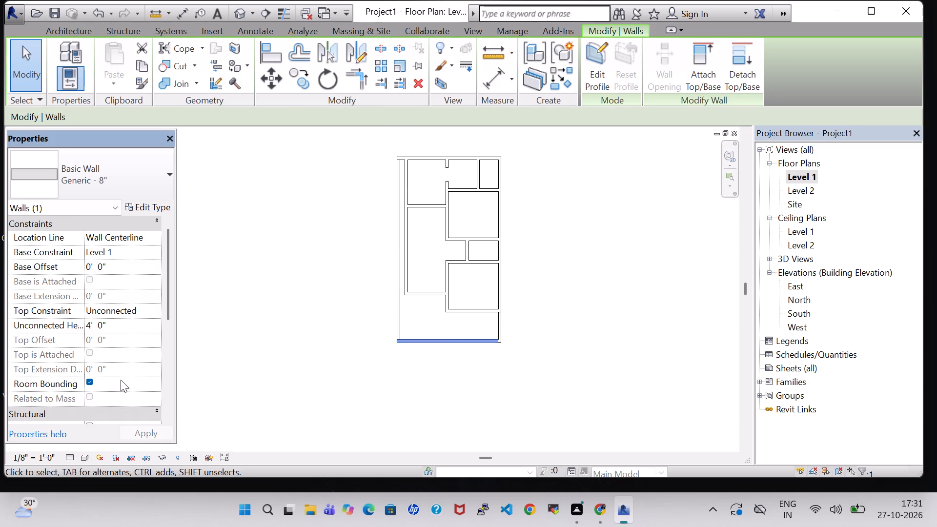
key(BackSpace)
key(3)
key(Return)
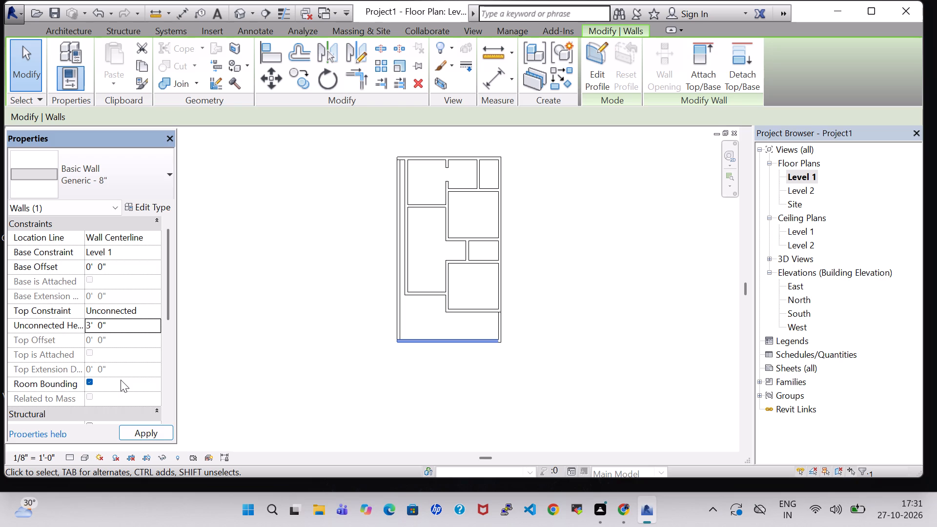
click(596, 269)
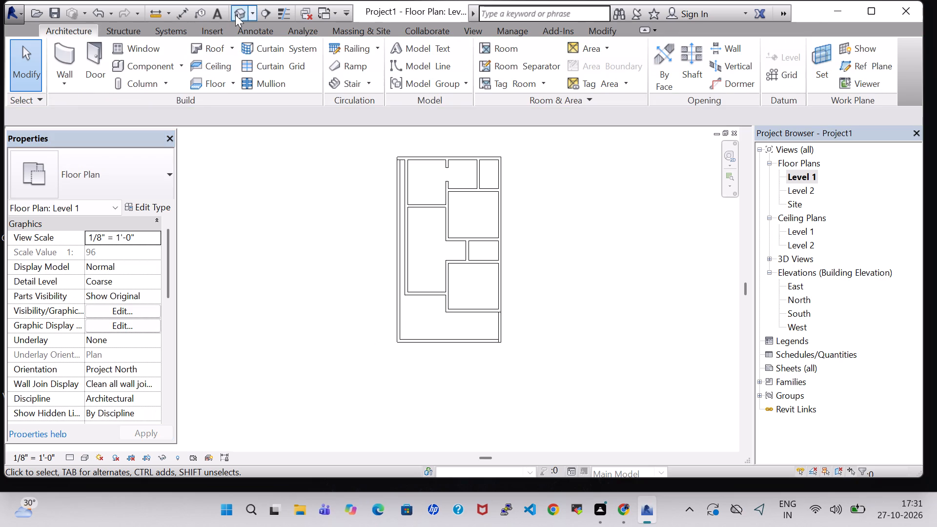
In the Level 1 plan, set the unconnected height of the outer east wall's southern segment to 3' 0".
click(235, 15)
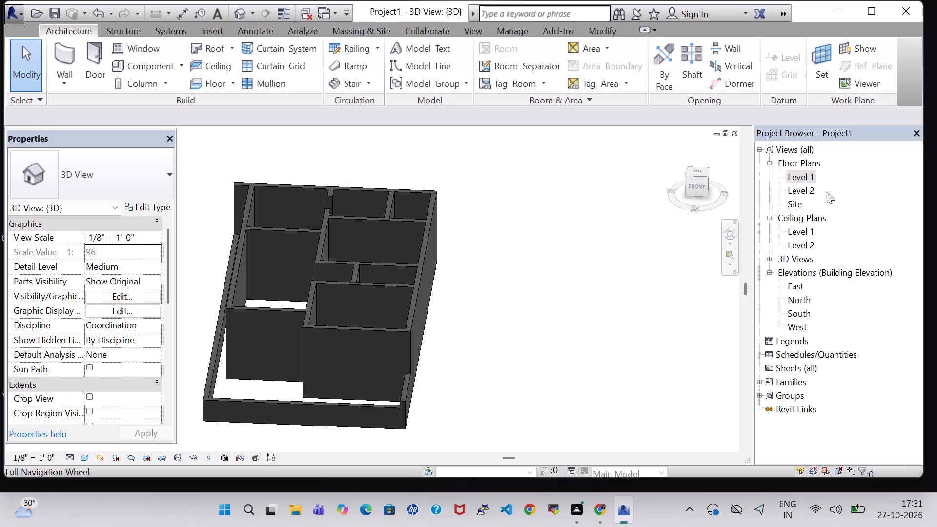
click(798, 170)
double_click(799, 180)
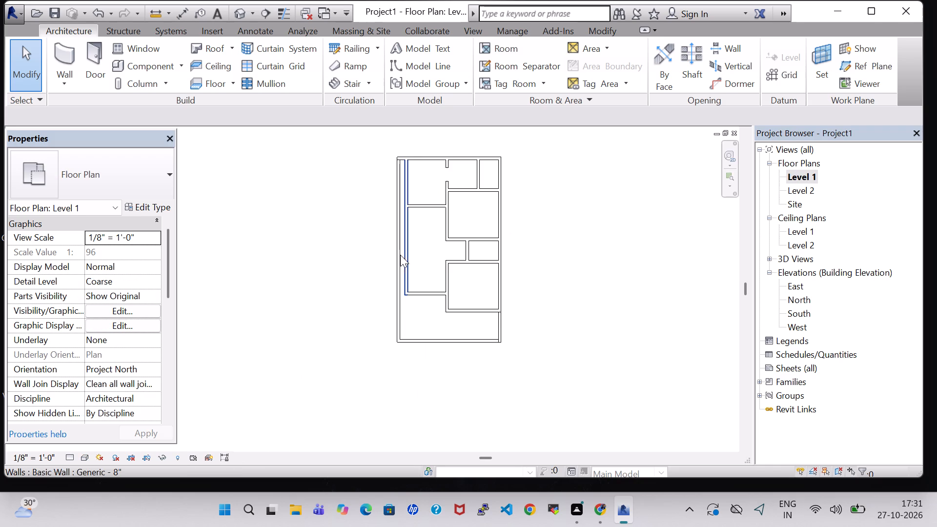
click(396, 294)
click(500, 332)
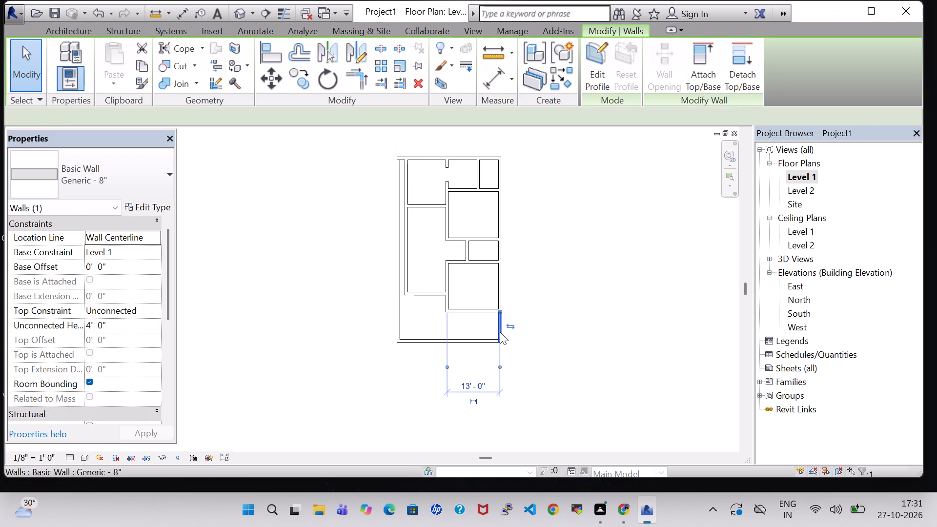
click(92, 321)
key(BackSpace)
key(3)
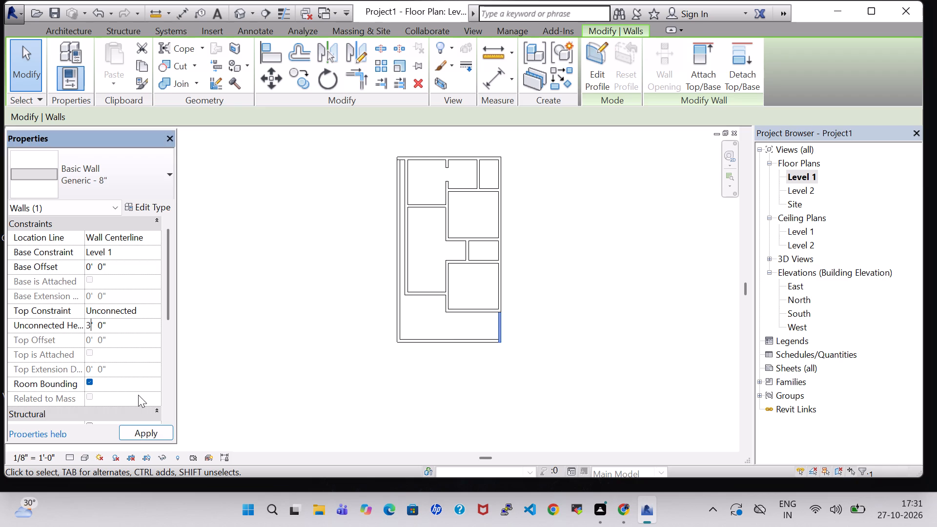
key(Return)
click(592, 336)
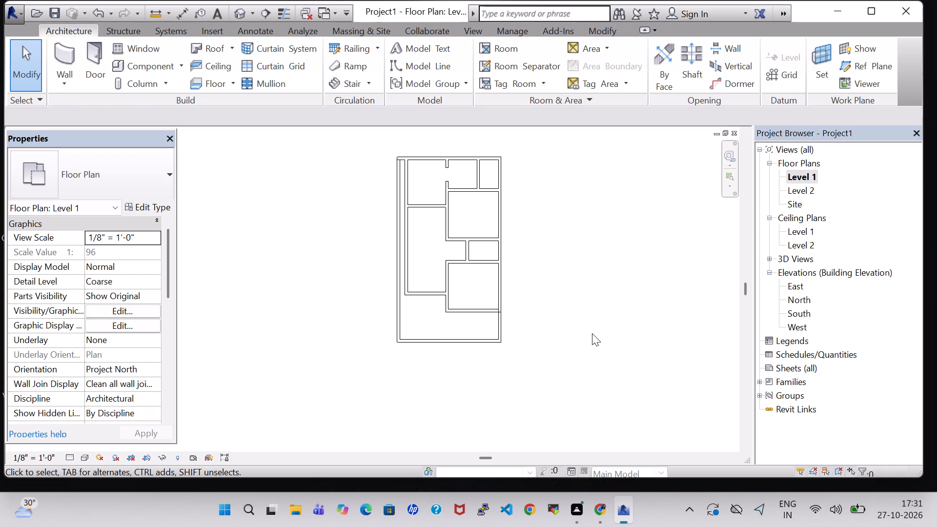
Sketch a 45' Handrail - Rectangular railing path along the outer west wall's outer face, from its north end to the southwest corner.
click(332, 43)
scroll(348, 176, up, 4)
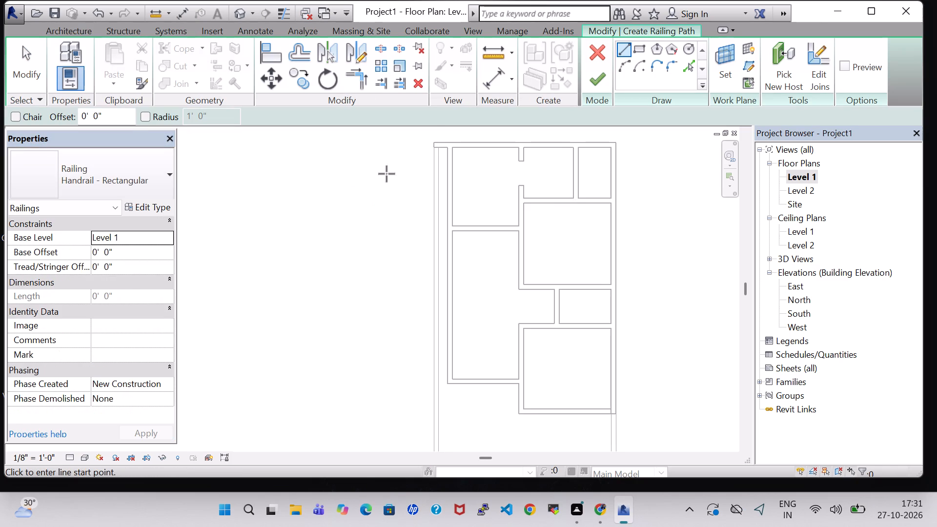
scroll(422, 167, up, 3)
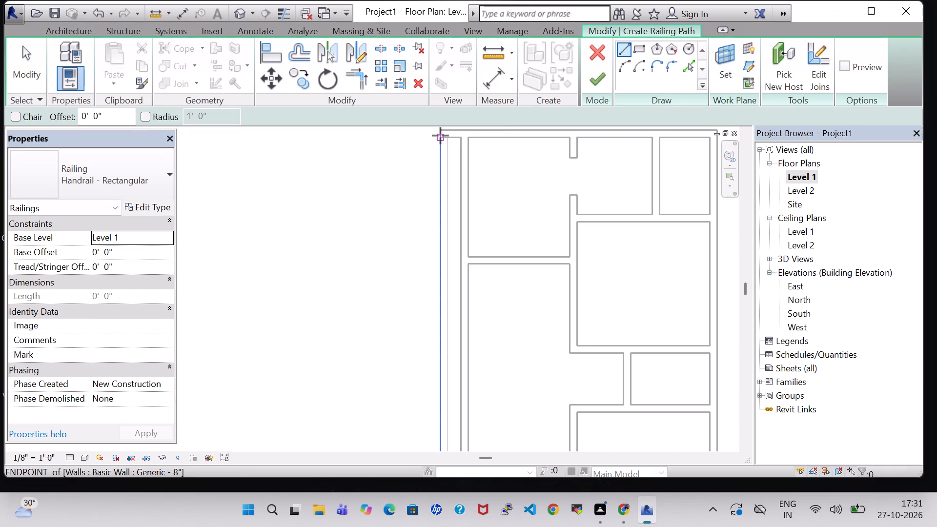
click(440, 136)
middle_drag(439, 335, 441, 261)
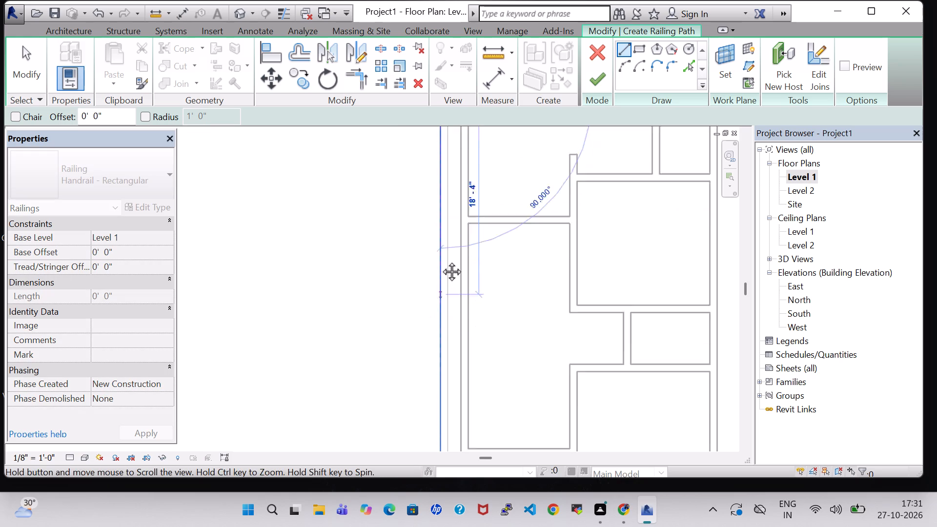
middle_drag(441, 261, 447, 223)
scroll(447, 223, down, 1)
middle_drag(447, 337, 455, 184)
middle_click(455, 184)
scroll(453, 301, up, 9)
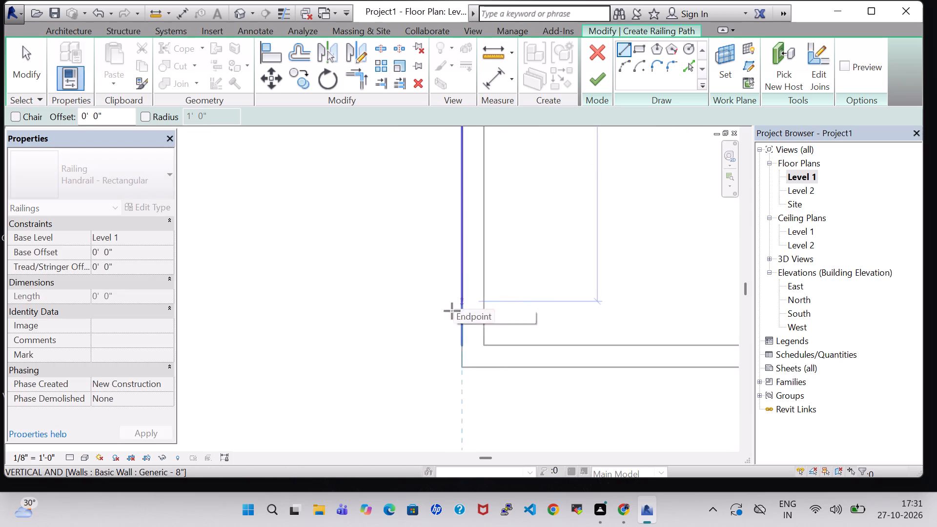
click(465, 366)
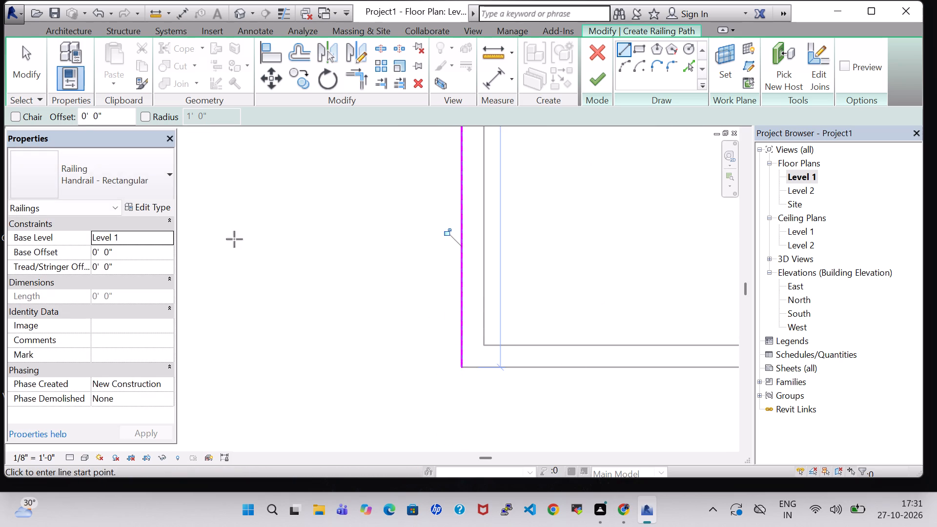
Set the west railing's base offset to 3' 0" and finish its sketch.
click(97, 254)
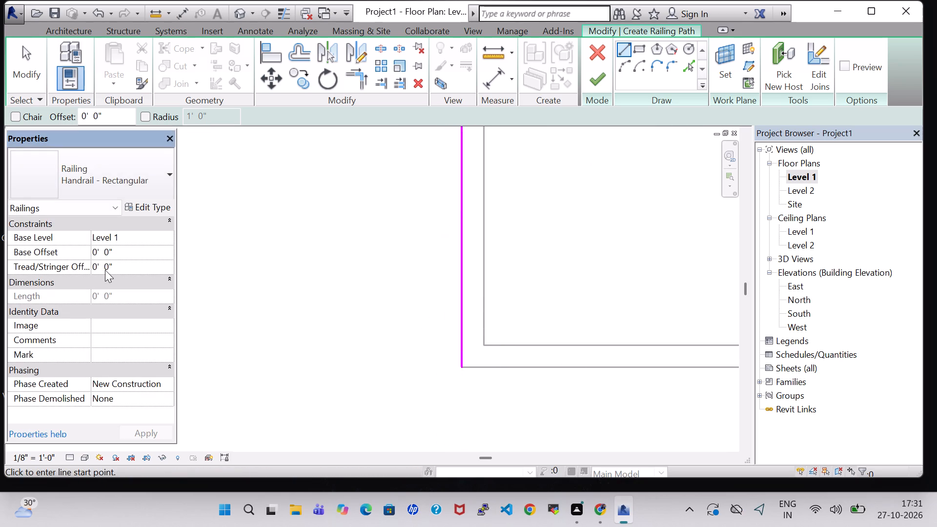
key(BackSpace)
key(3)
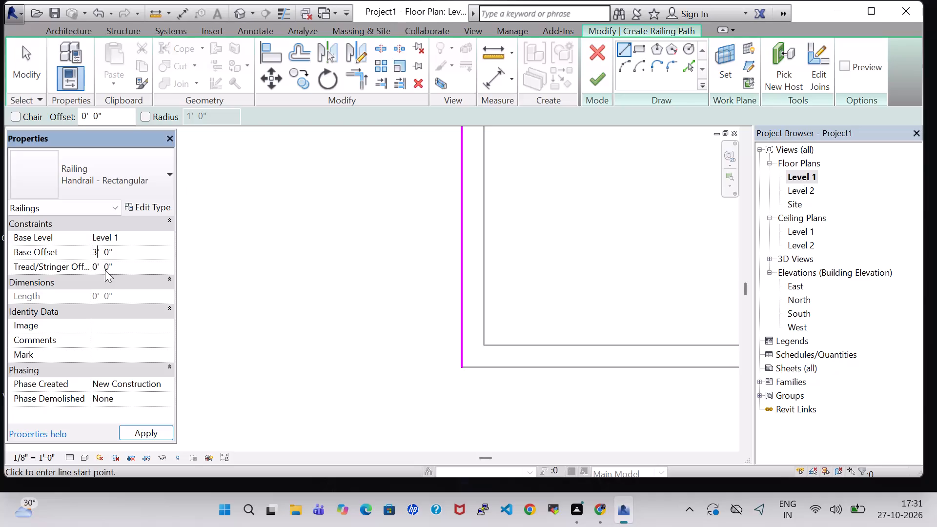
click(591, 81)
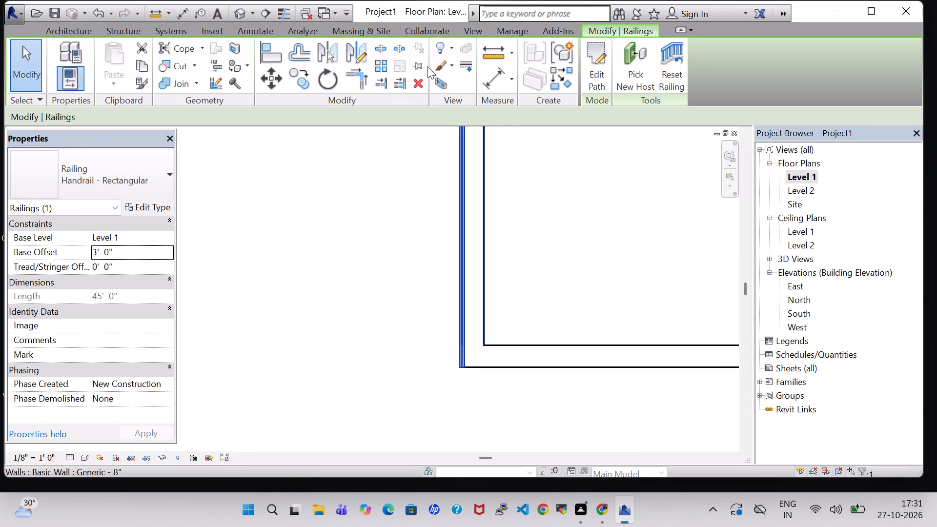
click(356, 207)
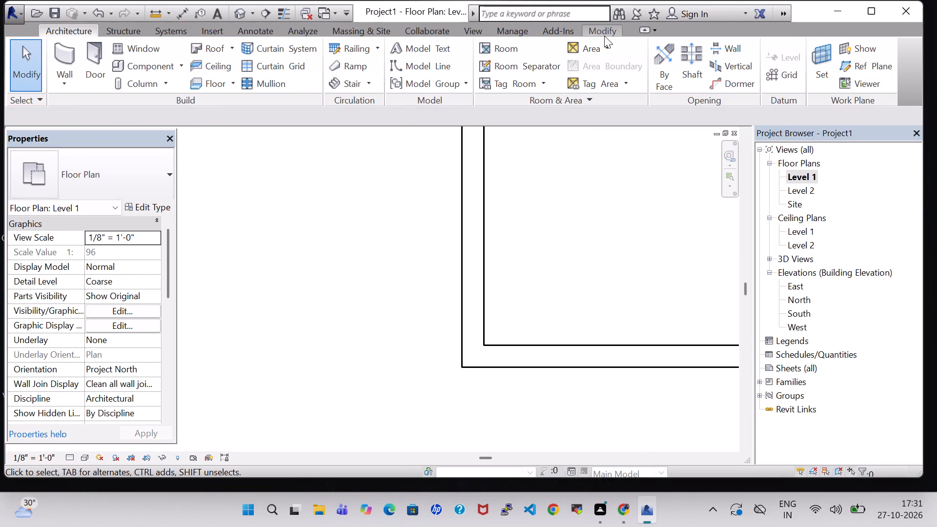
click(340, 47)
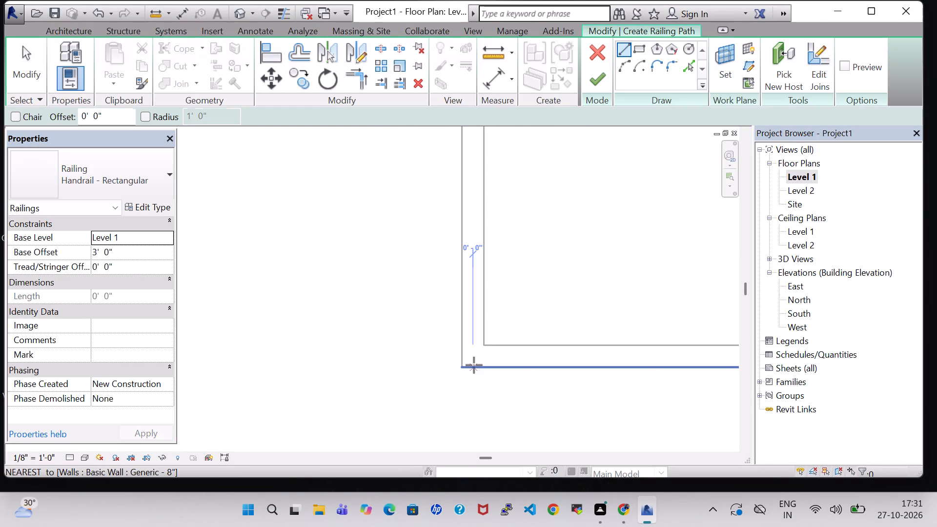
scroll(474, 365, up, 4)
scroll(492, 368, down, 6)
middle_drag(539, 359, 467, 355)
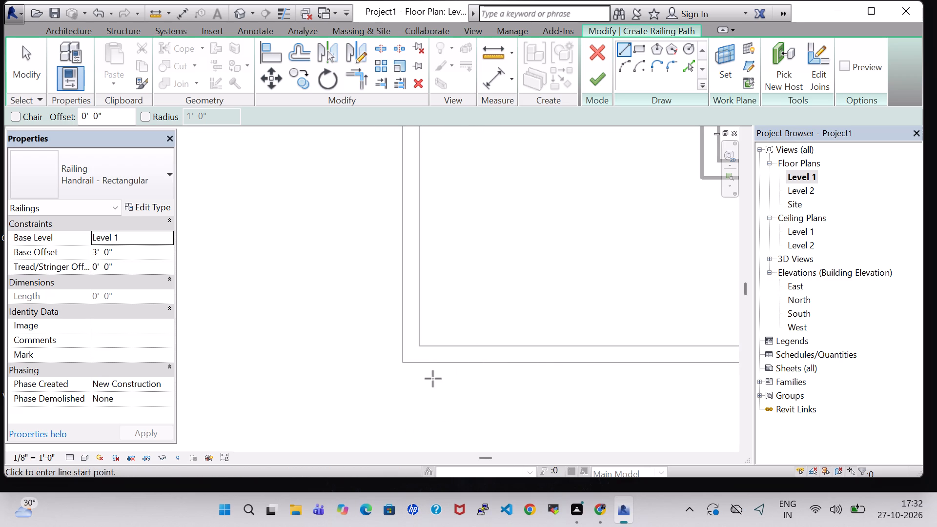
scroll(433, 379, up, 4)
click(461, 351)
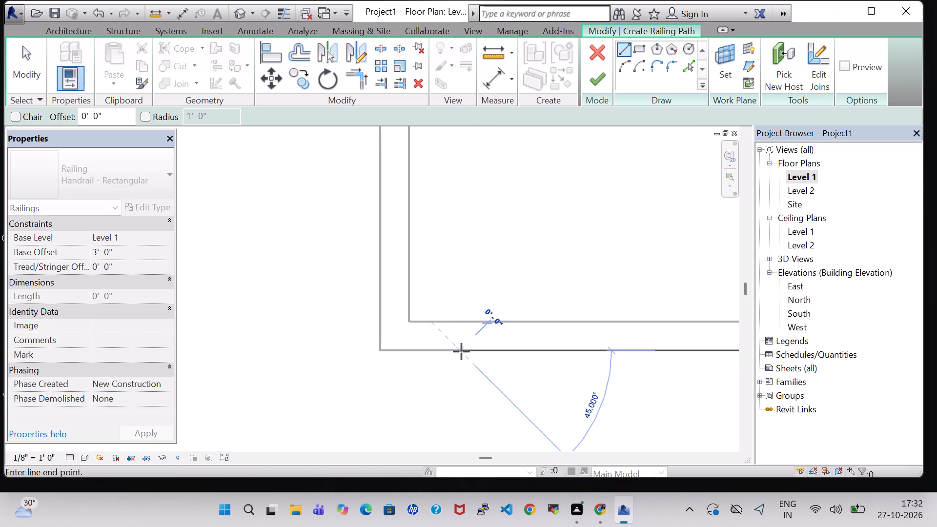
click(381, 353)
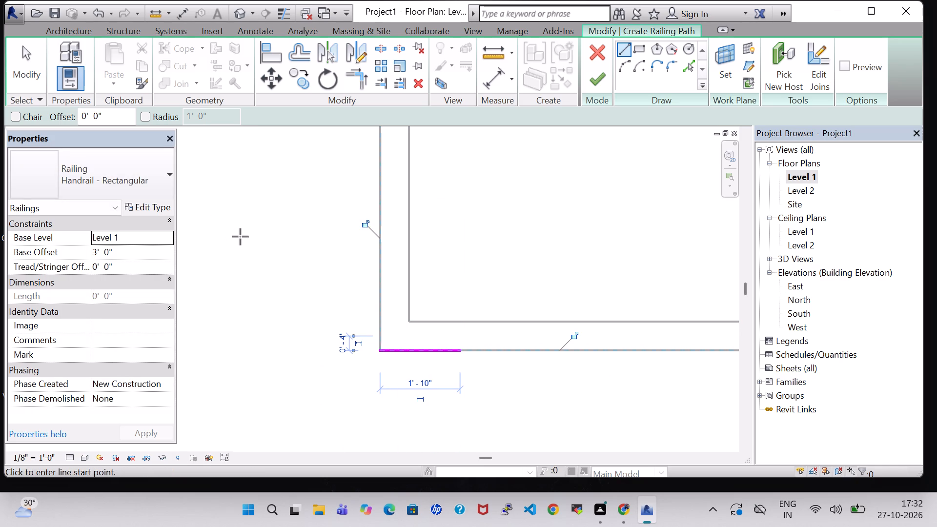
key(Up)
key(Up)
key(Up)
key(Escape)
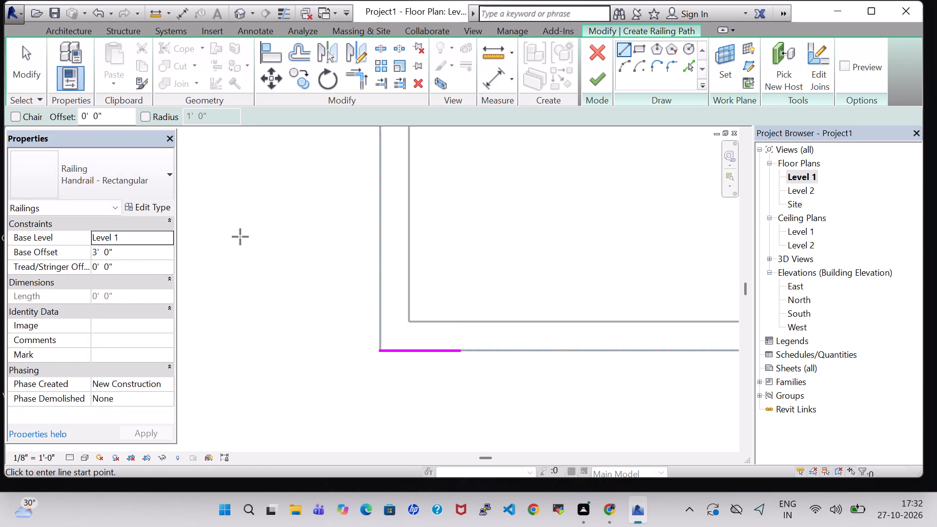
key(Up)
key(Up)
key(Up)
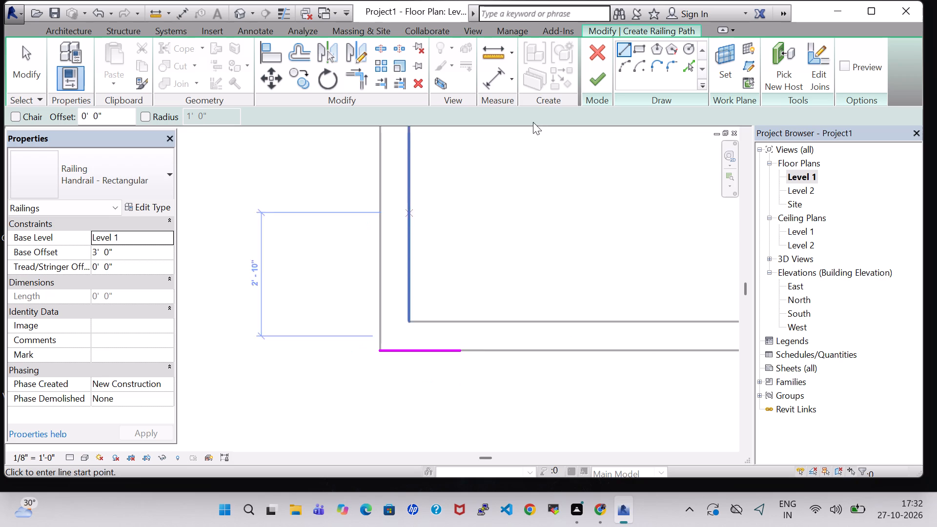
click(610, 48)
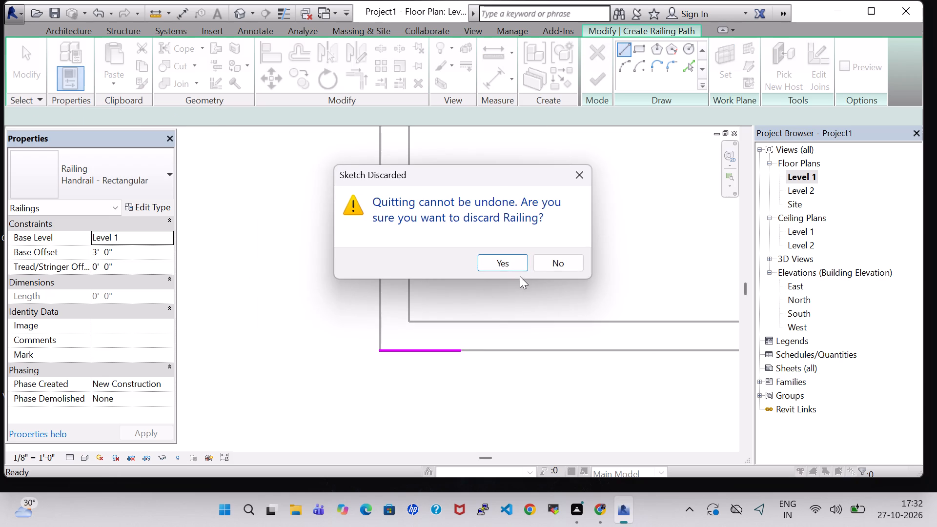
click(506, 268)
Nudge the west railing east from the wall's outer face onto the middle of the outer west wall.
scroll(428, 267, down, 3)
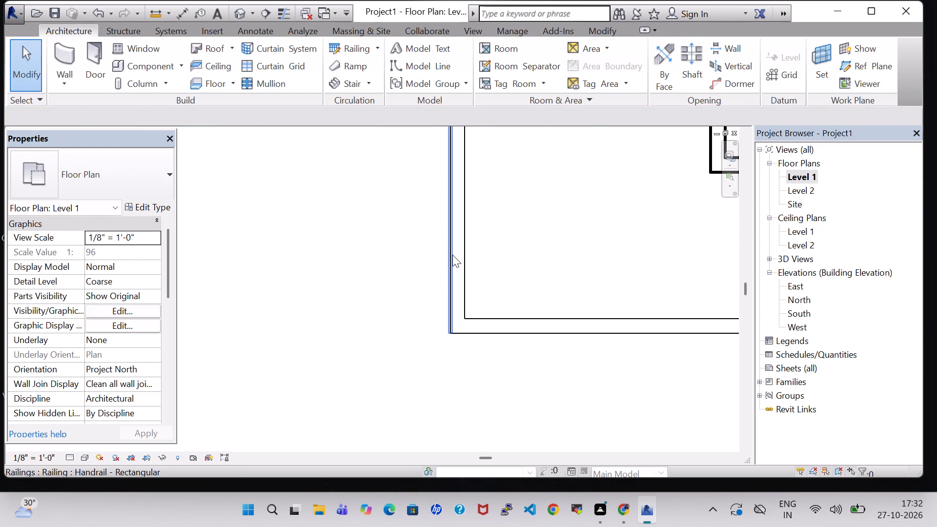
click(452, 255)
key(Right)
key(Right)
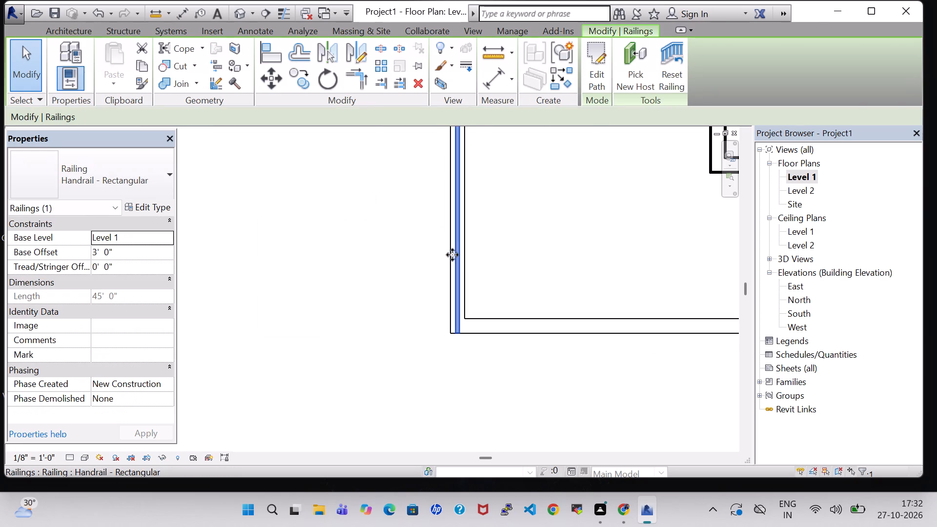
click(431, 255)
scroll(431, 244, down, 3)
middle_drag(486, 218, 411, 360)
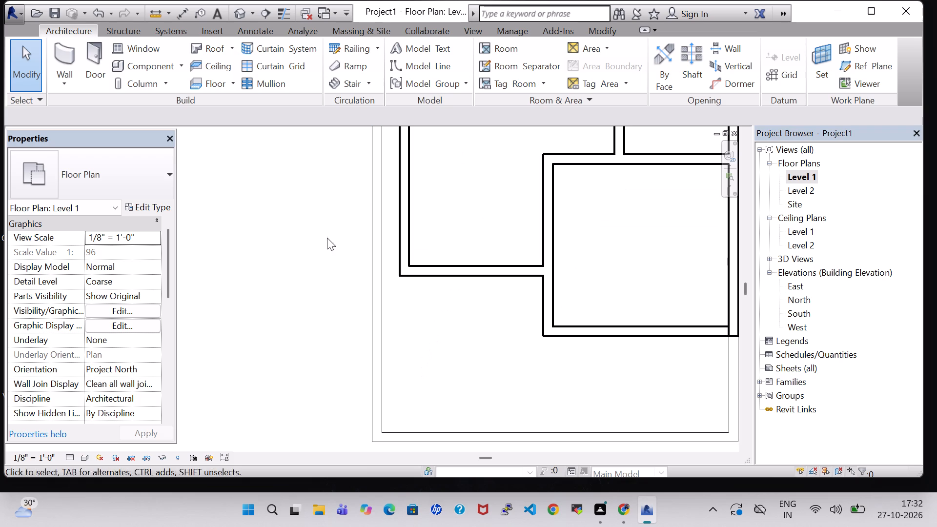
Sketch a 2' 4" Handrail - Rectangular railing along the outer south wall's middle, from the west railing's south end, and check it in 3D.
click(343, 48)
middle_drag(438, 376, 444, 262)
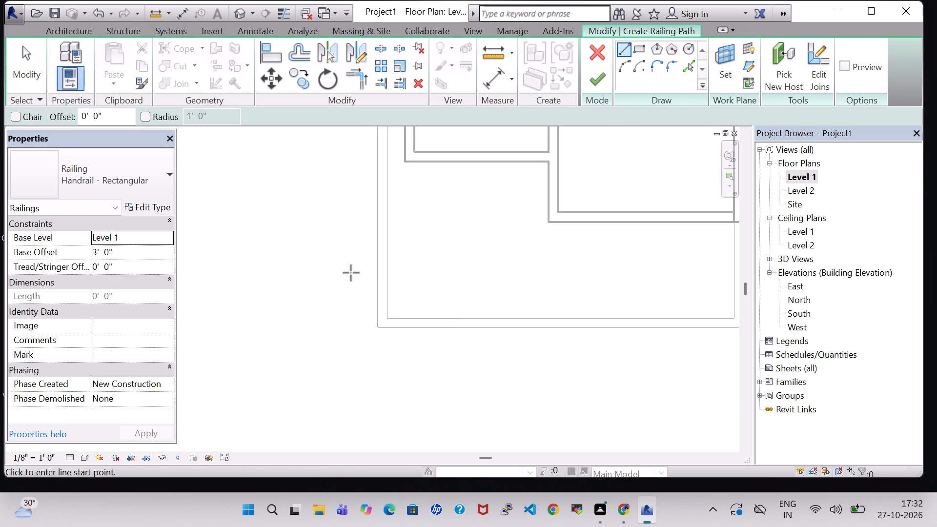
scroll(392, 321, up, 5)
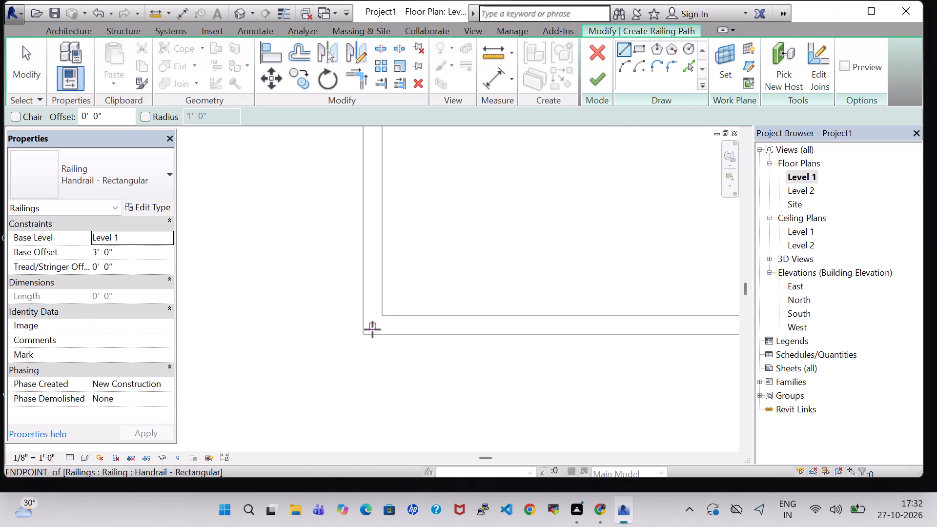
click(373, 329)
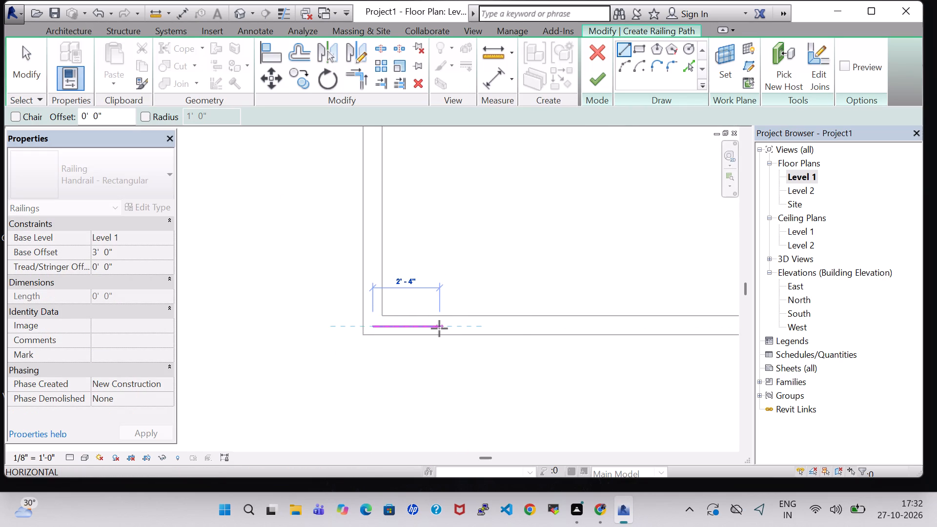
click(439, 328)
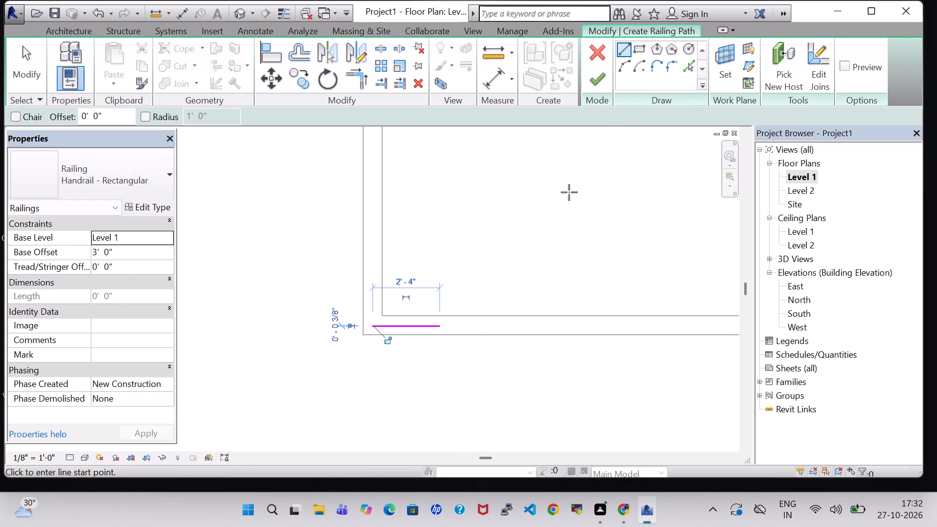
click(598, 77)
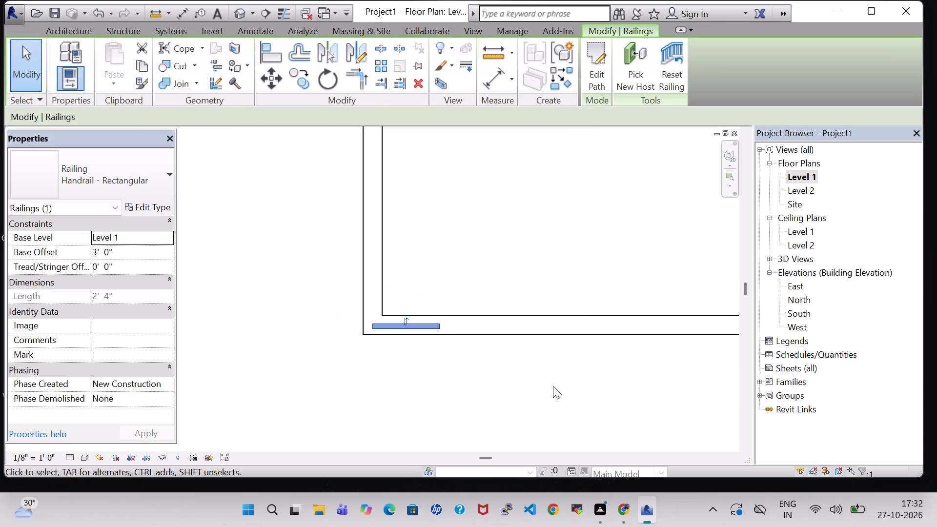
click(419, 426)
click(243, 18)
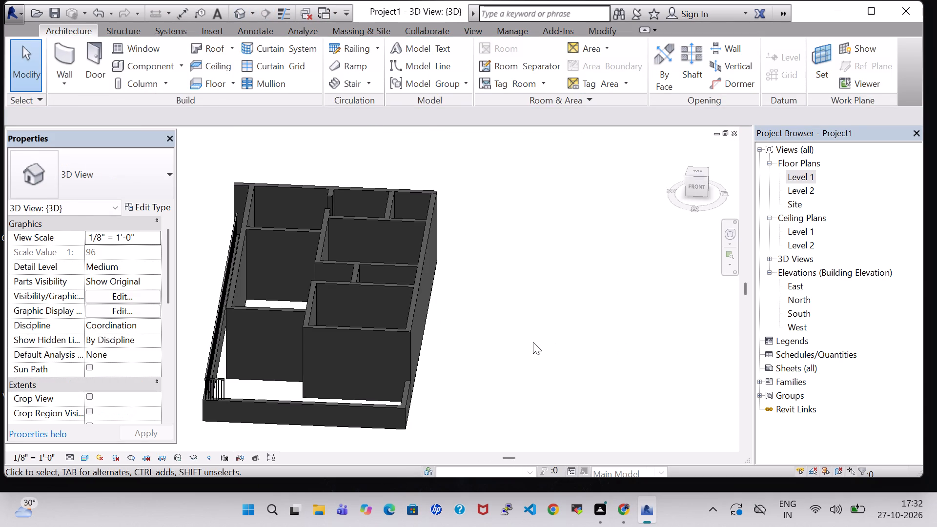
Split the outer south wall in the 3D view just past the east end of the short south railing.
double_click(801, 178)
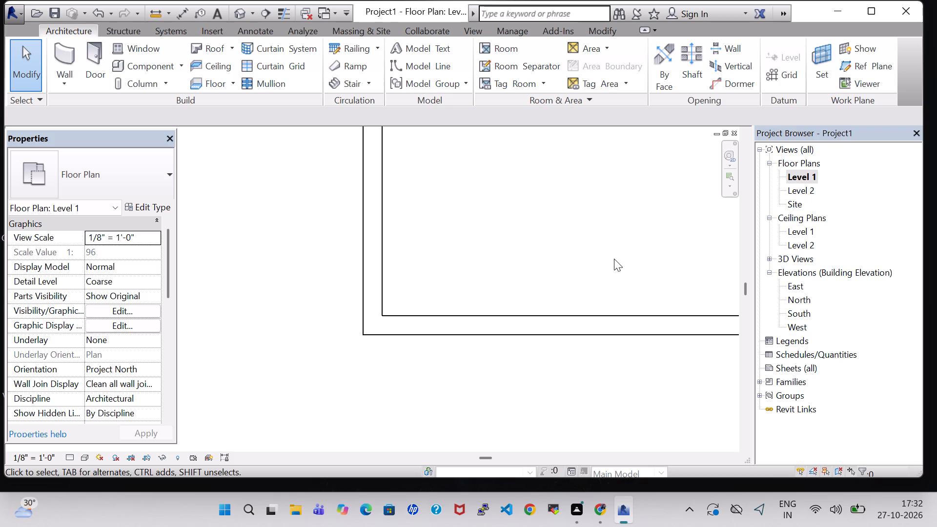
scroll(504, 298, down, 4)
middle_drag(630, 250, 489, 265)
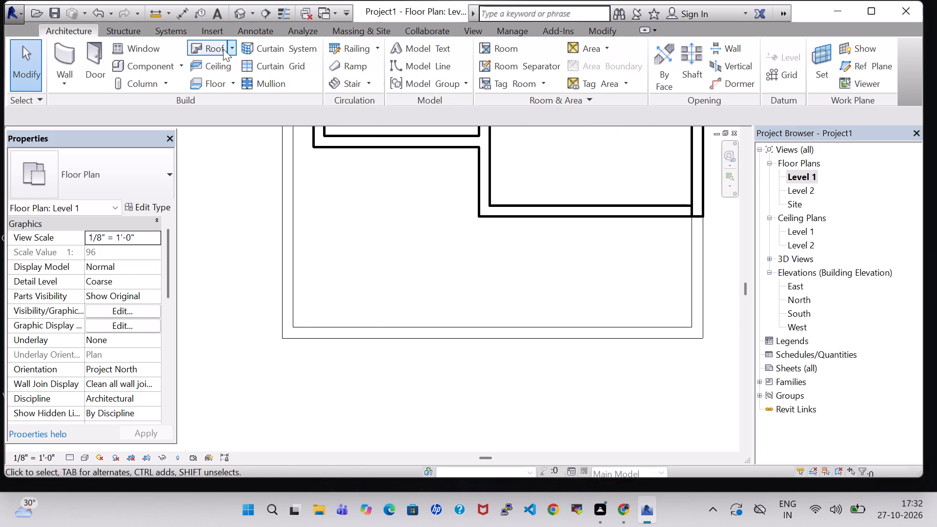
click(599, 25)
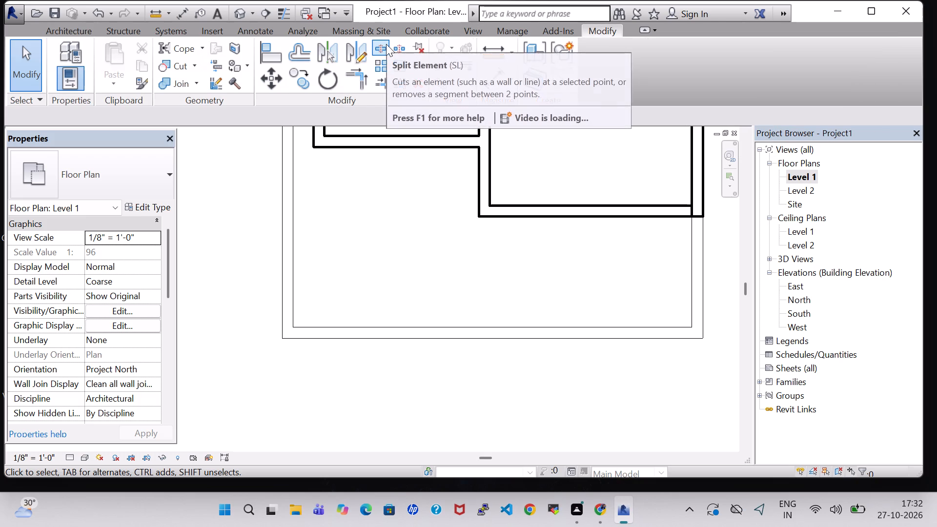
click(386, 44)
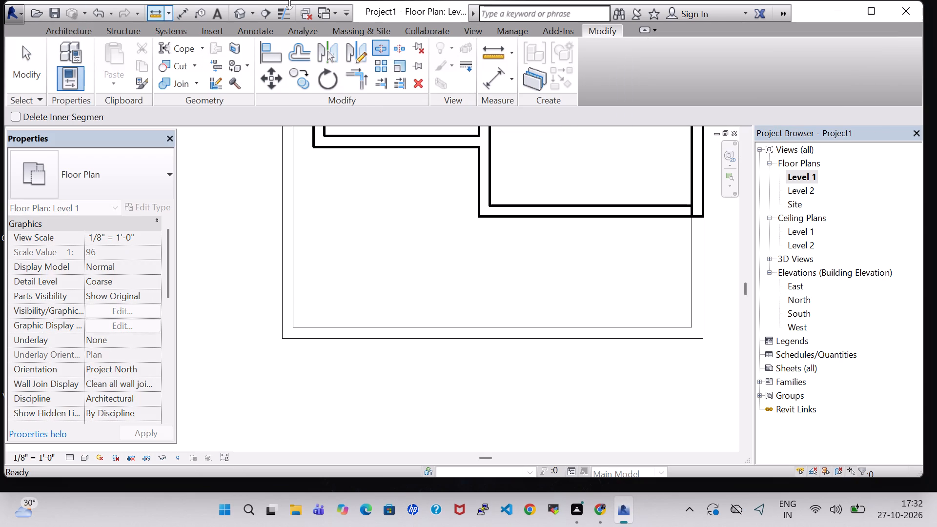
double_click(243, 14)
scroll(271, 441, up, 5)
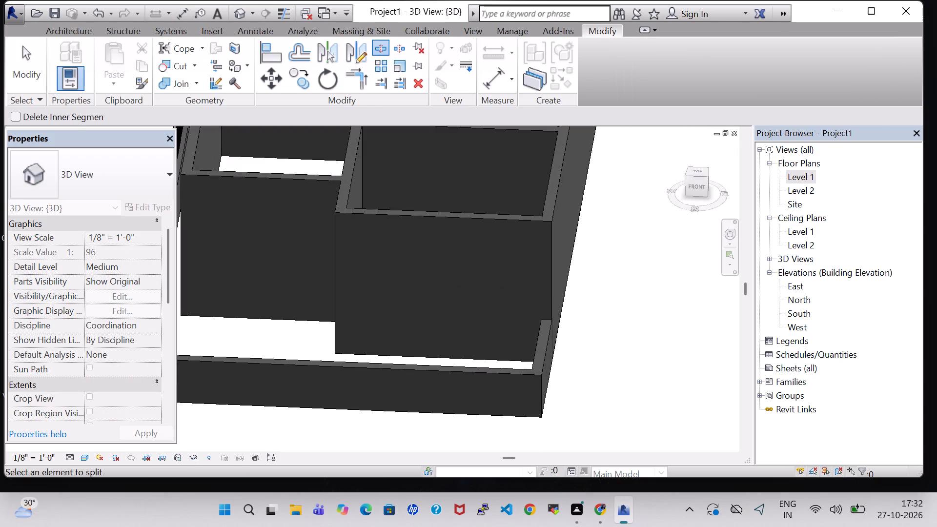
scroll(304, 403, up, 4)
middle_drag(302, 433, 504, 429)
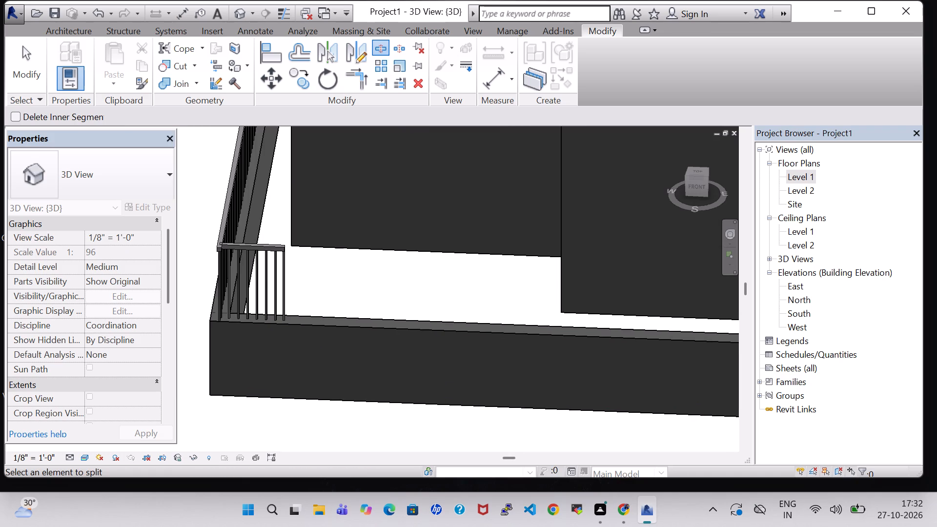
click(289, 323)
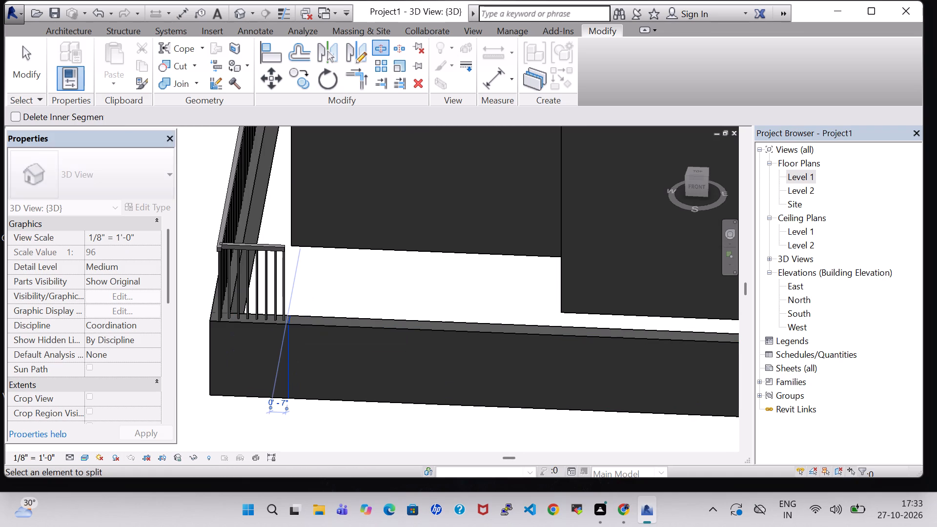
In the Level 1 plan, split the outer south wall again 9' 1" east of the first split and delete the segment between them.
double_click(808, 181)
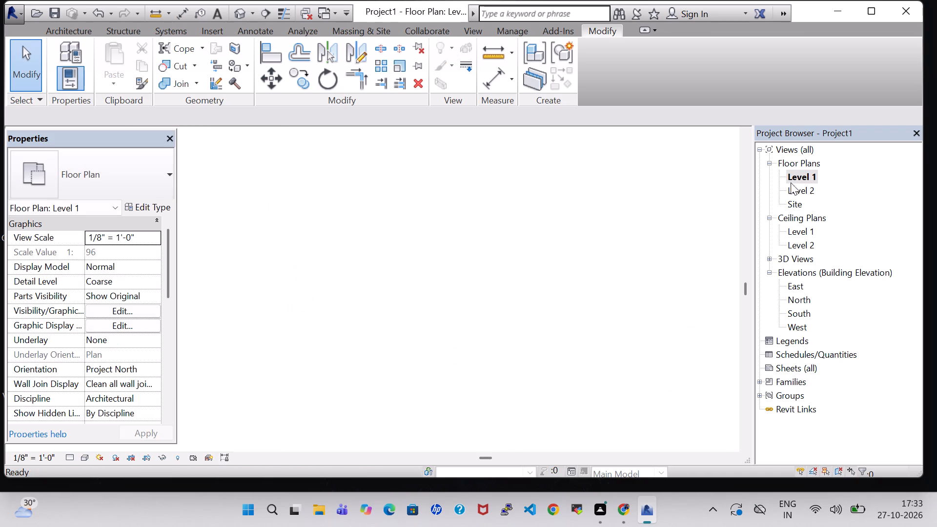
scroll(365, 290, down, 3)
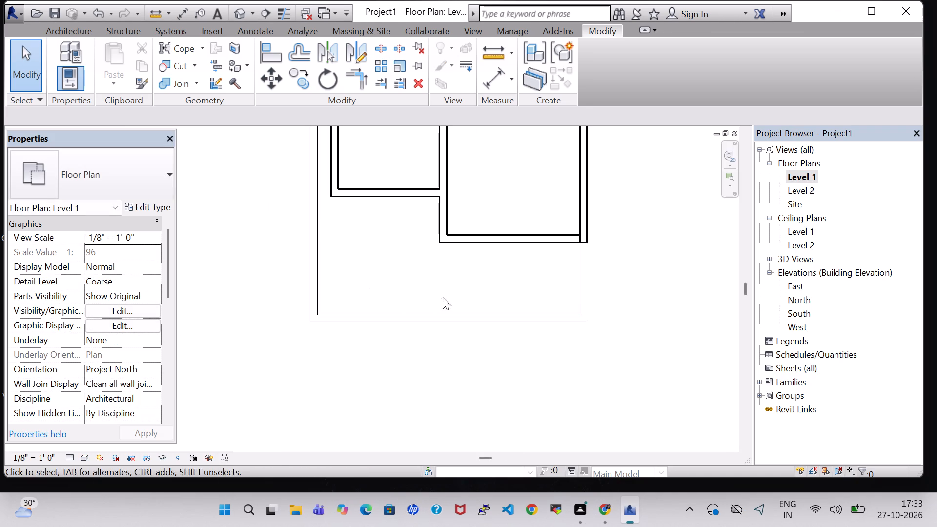
click(384, 52)
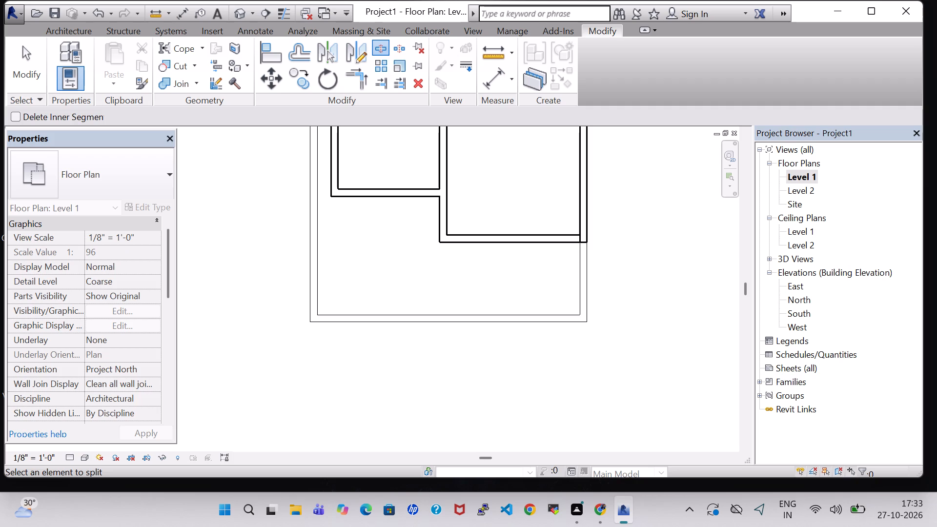
click(439, 321)
key(Escape)
key(Escape)
click(394, 324)
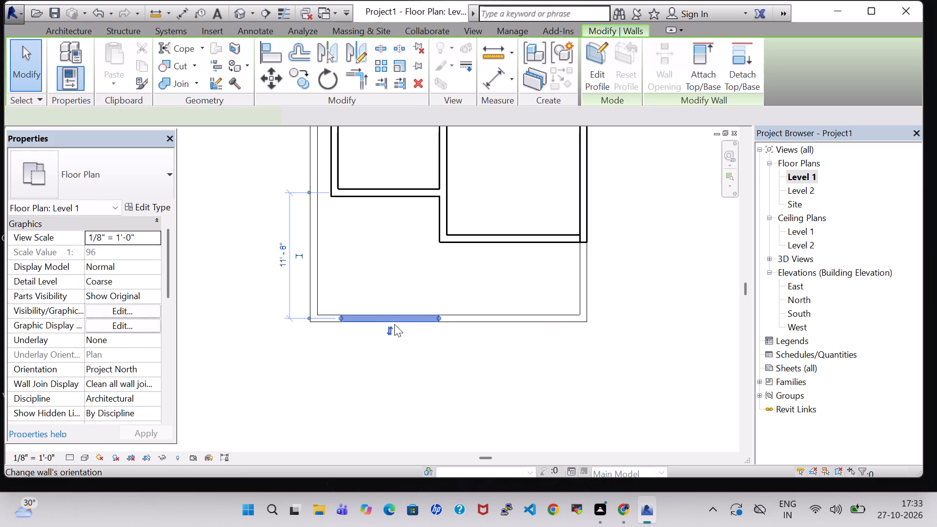
key(Delete)
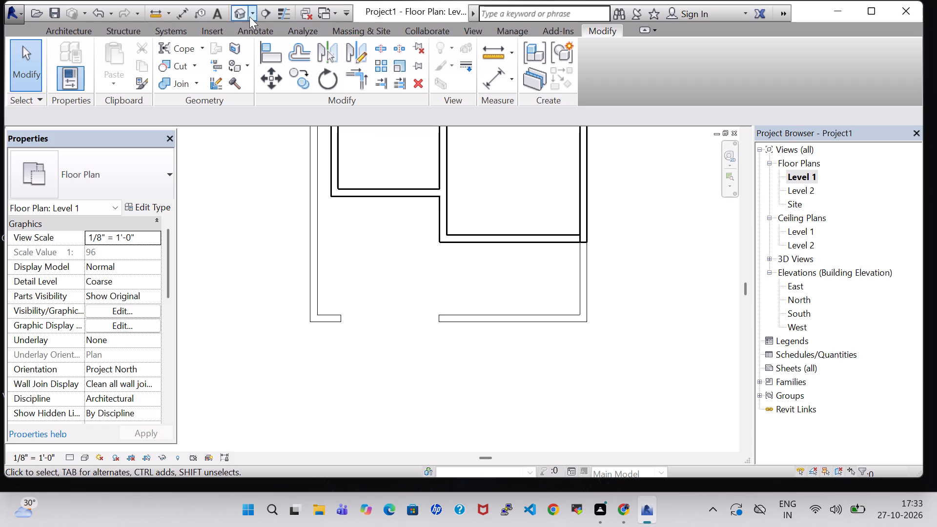
In the 3D view, change the short south railing and the long west railing to the Glass Panel - Bottom Fill type.
click(241, 15)
click(260, 275)
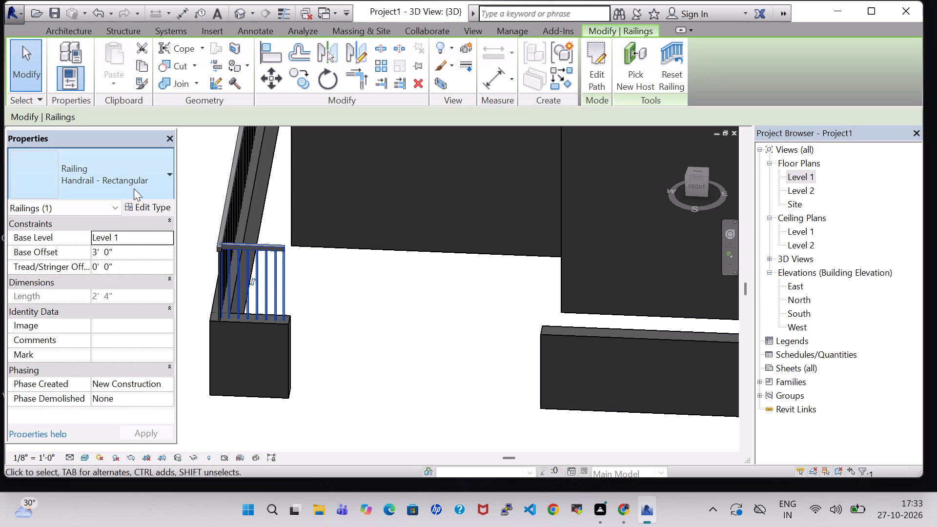
click(126, 176)
click(100, 252)
click(228, 217)
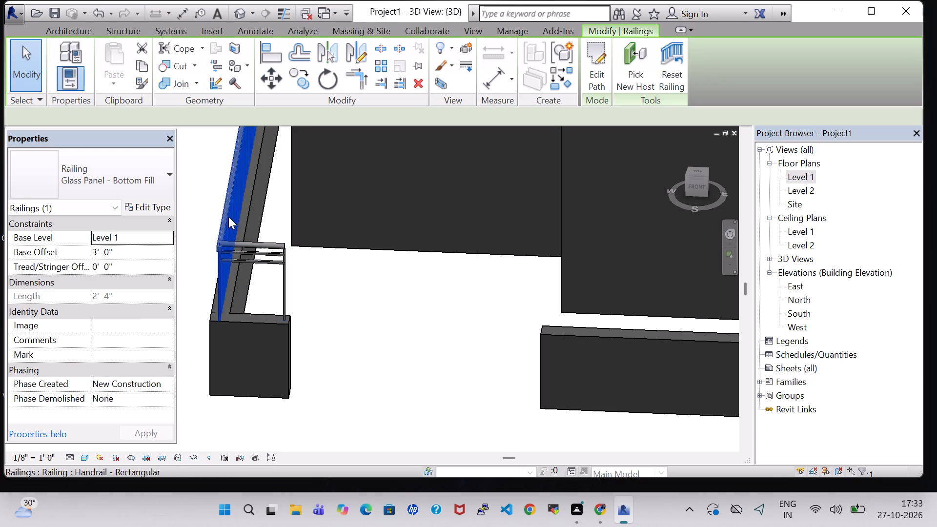
click(140, 168)
click(126, 243)
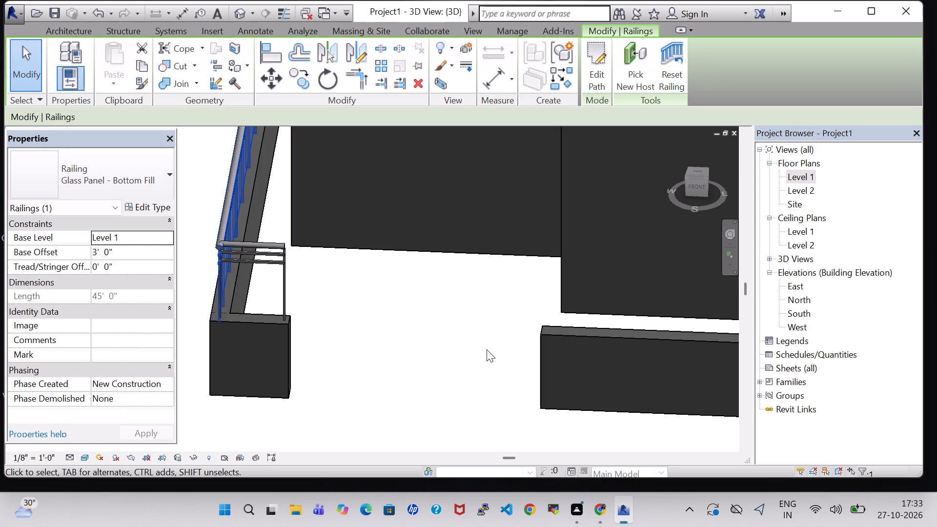
click(432, 385)
shift+middle_drag(432, 385, 445, 339)
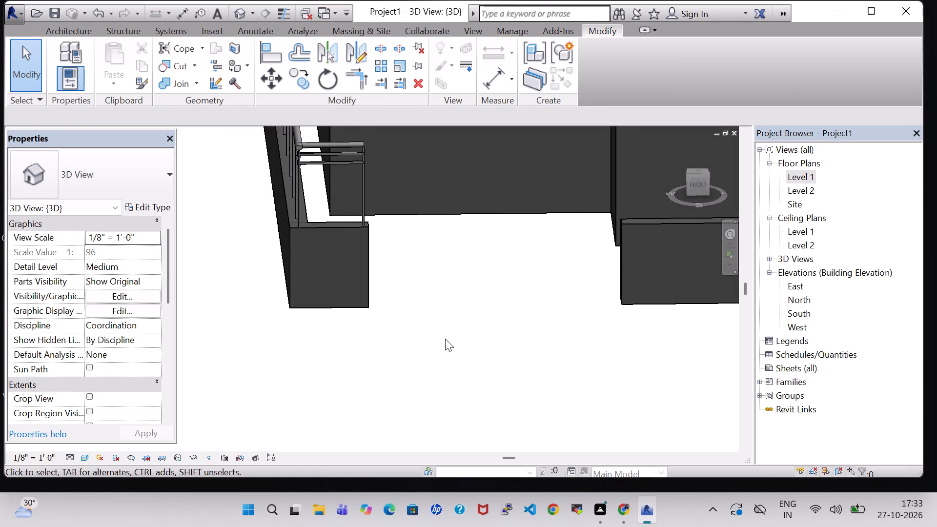
shift+middle_drag(459, 334, 441, 339)
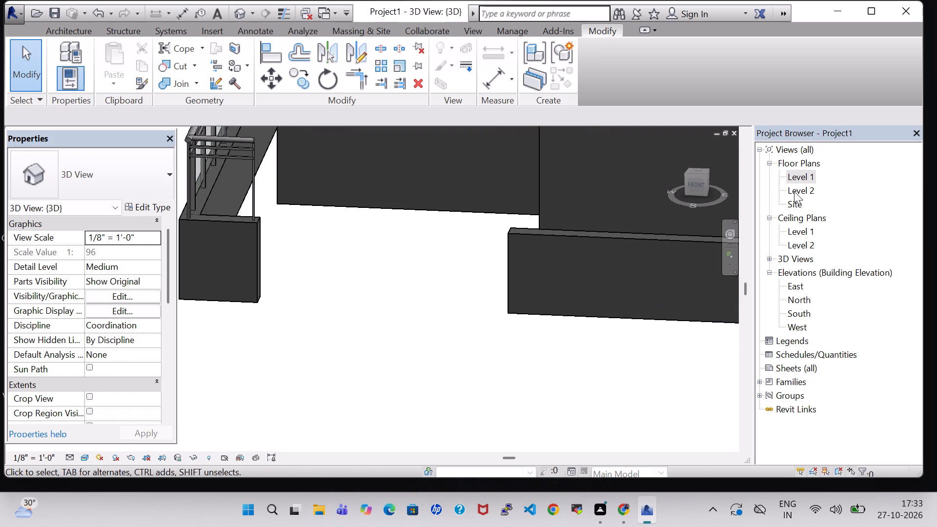
In the Level 1 plan, draw a vertical room separation line from the southernmost room's southwest corner to the outer south wall's inner face.
double_click(799, 176)
scroll(503, 232, down, 4)
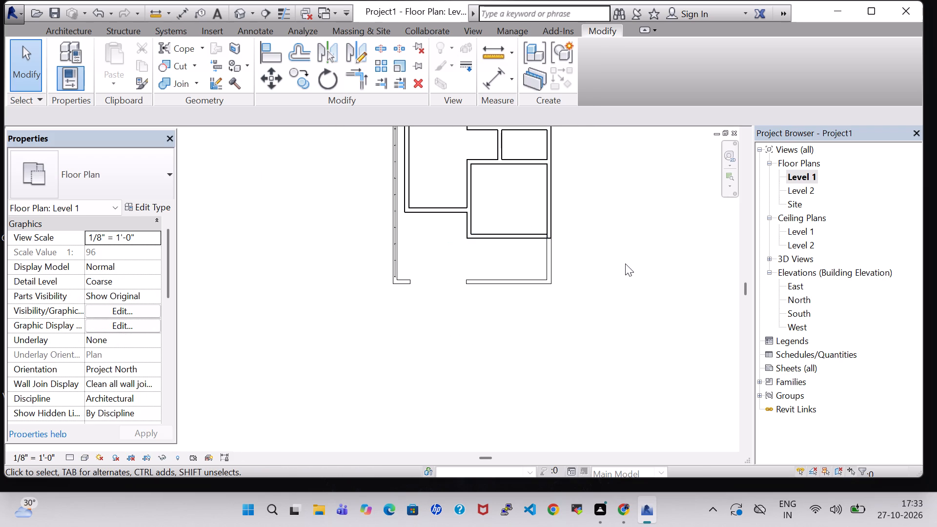
middle_drag(624, 248, 580, 314)
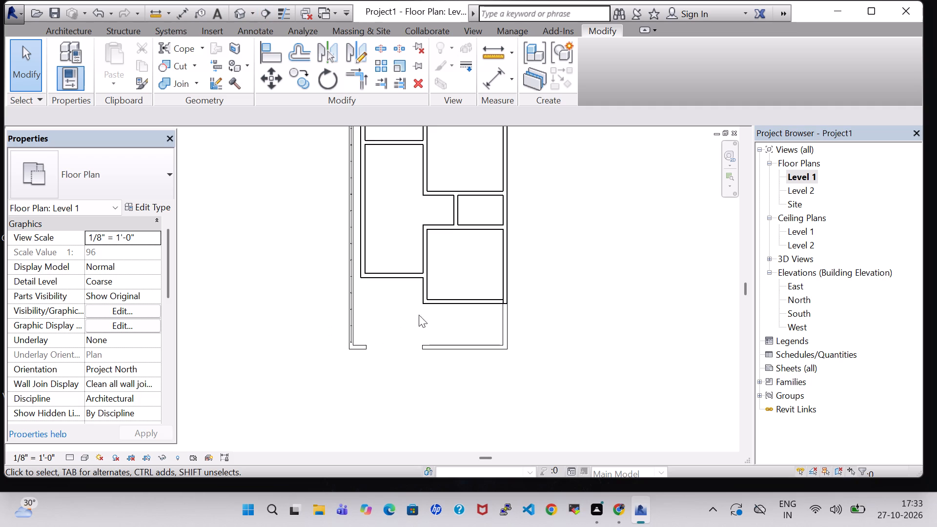
click(73, 25)
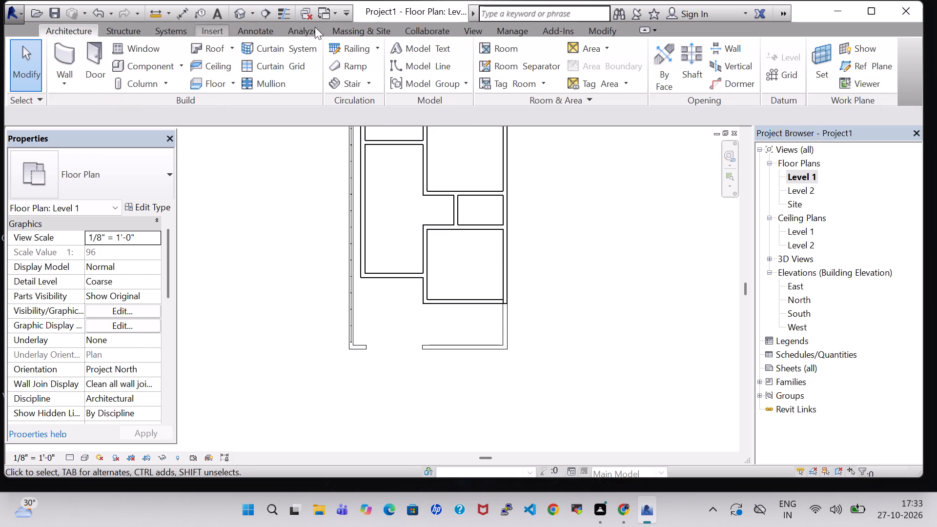
click(514, 61)
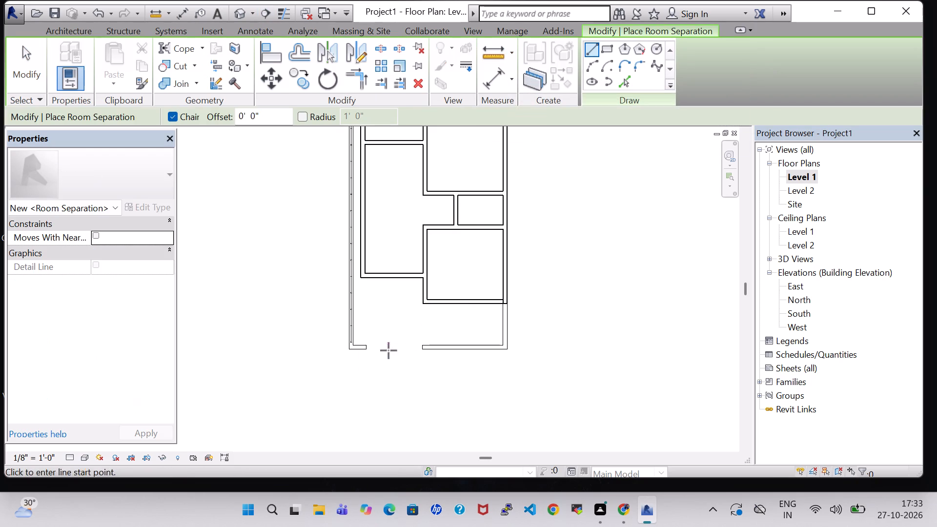
scroll(439, 353, up, 10)
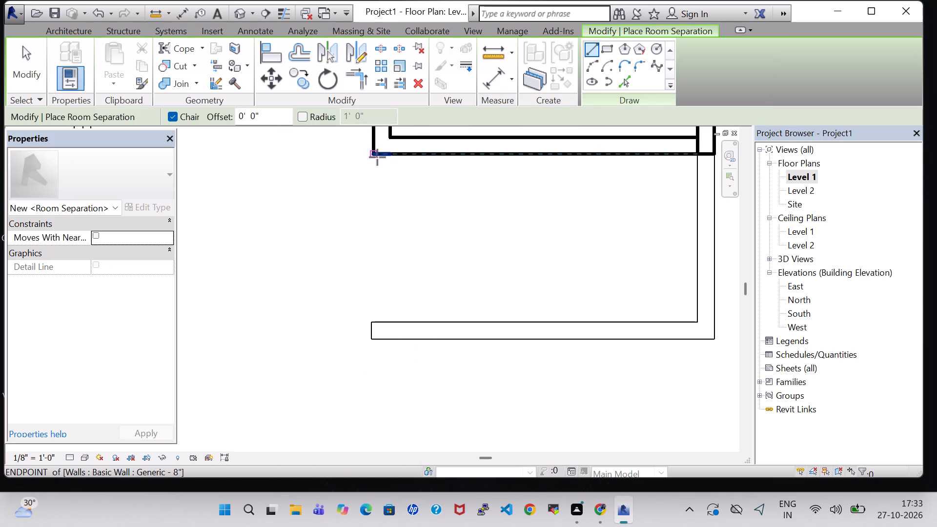
click(374, 154)
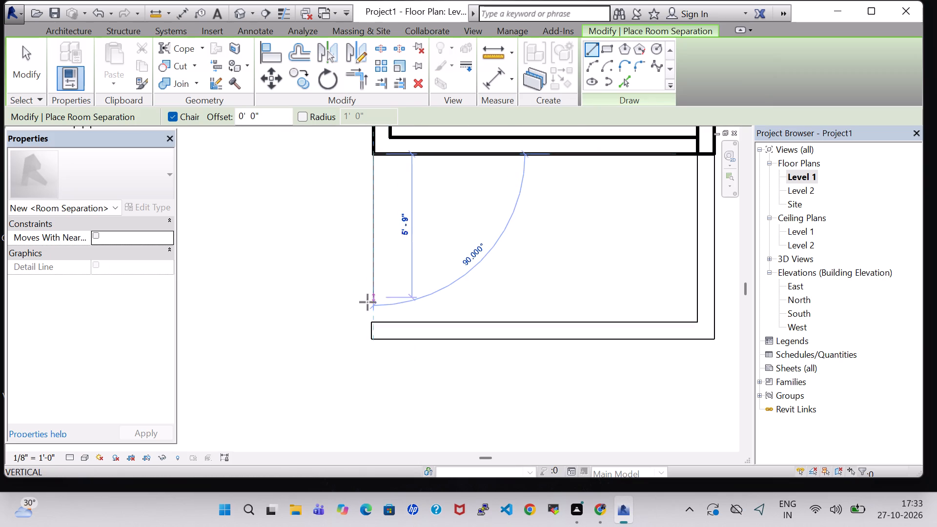
scroll(375, 322, up, 7)
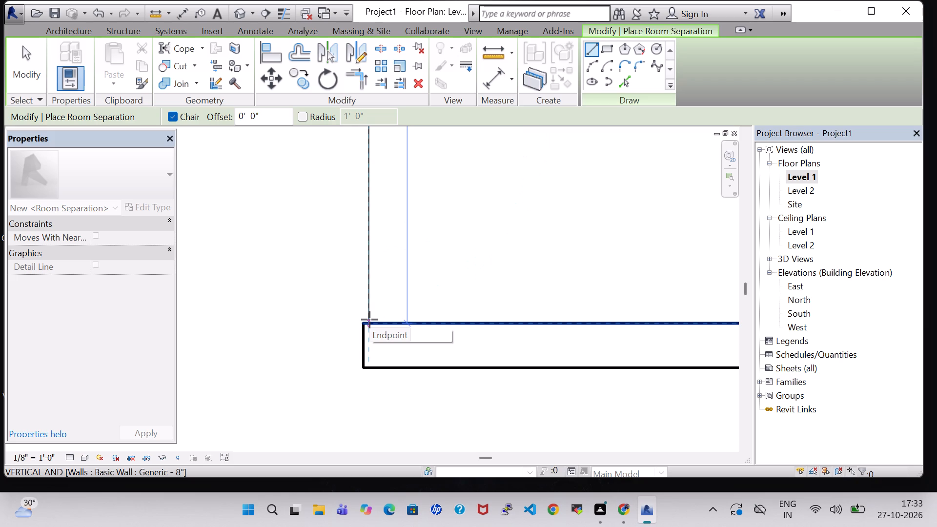
click(369, 321)
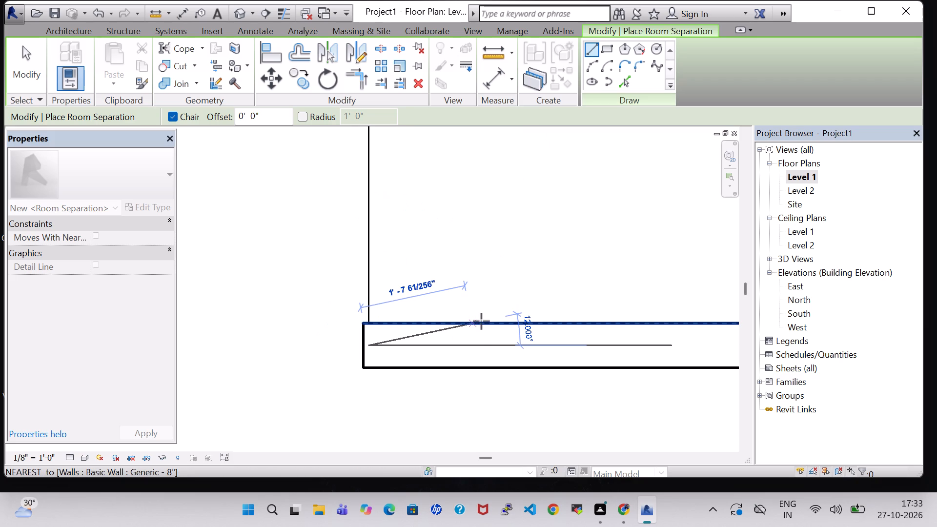
key(Escape)
key(Escape)
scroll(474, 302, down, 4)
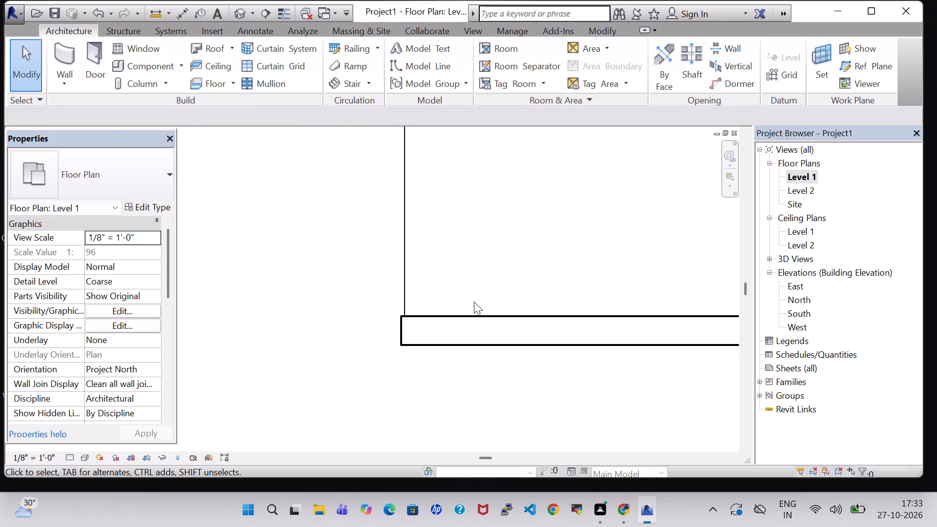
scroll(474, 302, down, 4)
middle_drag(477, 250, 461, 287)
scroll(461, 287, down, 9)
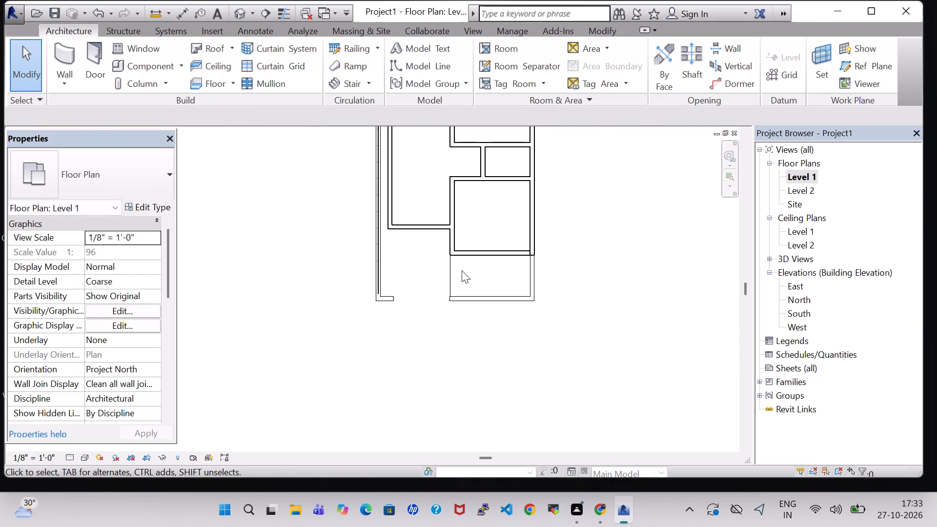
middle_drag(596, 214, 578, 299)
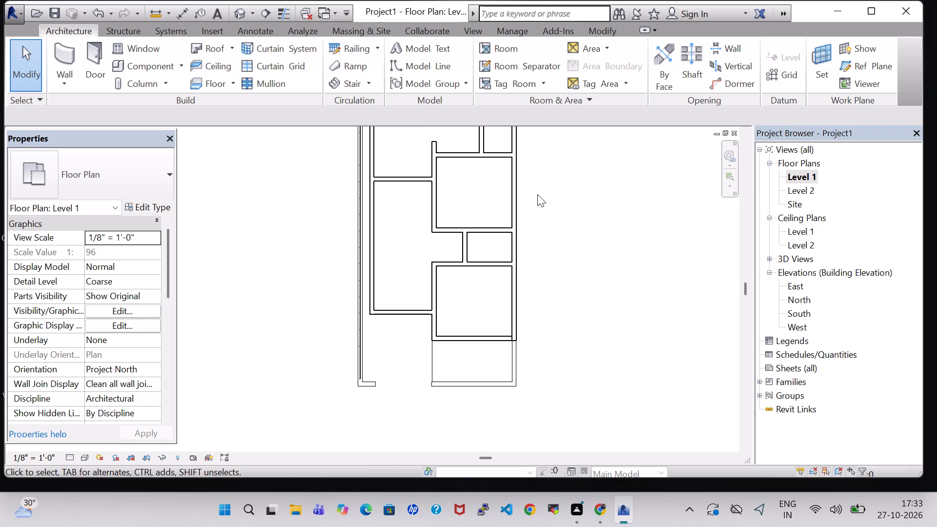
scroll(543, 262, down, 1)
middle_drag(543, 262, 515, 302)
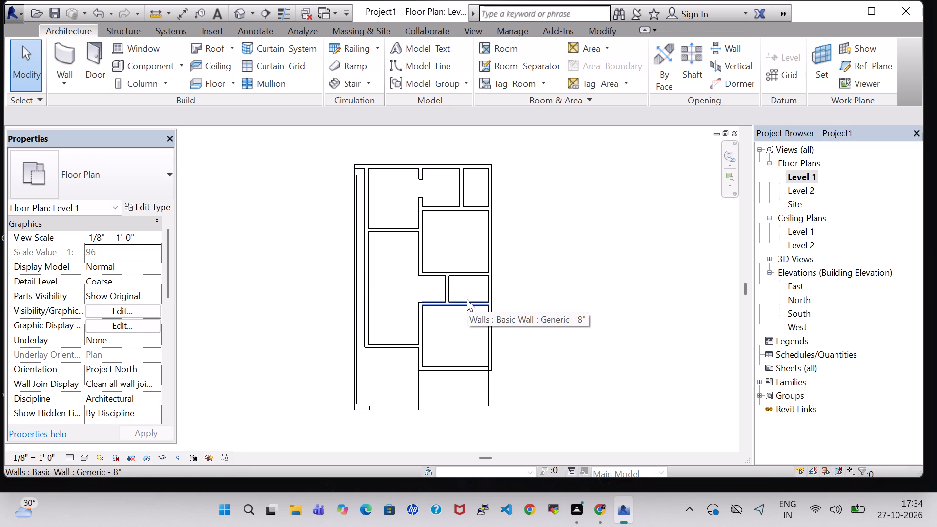
Examine the front boundary walls and entrance gap in the 3D view, and return to the Level 1 plan.
click(235, 16)
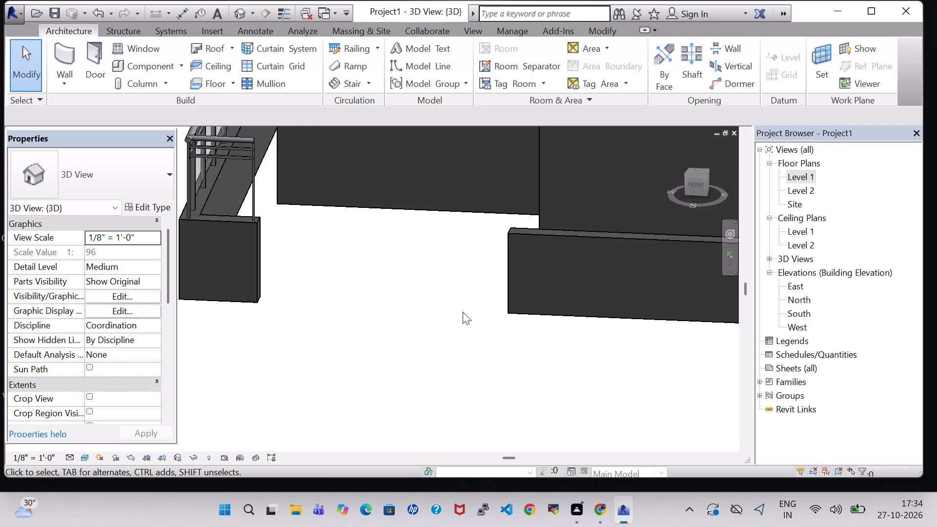
scroll(461, 312, down, 6)
shift+middle_drag(448, 360, 474, 350)
middle_drag(475, 346, 381, 384)
shift+middle_drag(665, 324, 659, 328)
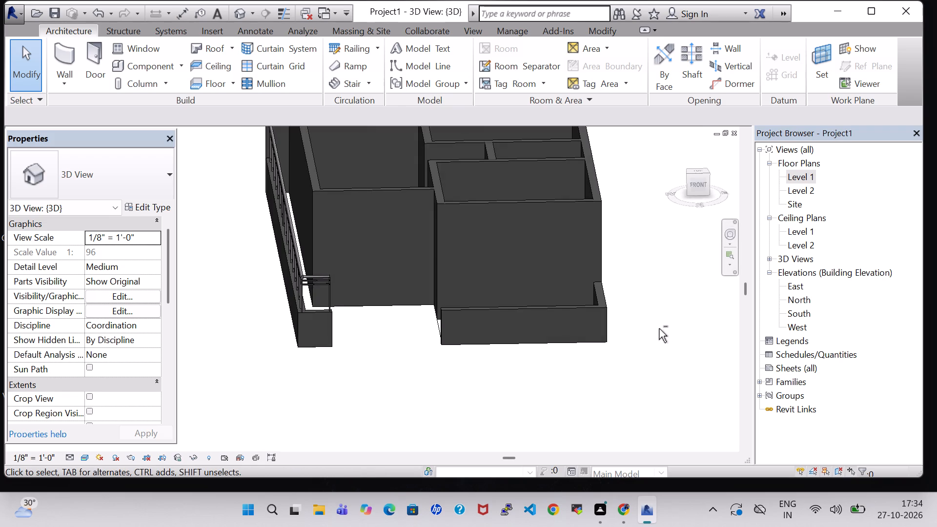
double_click(806, 177)
scroll(566, 252, down, 3)
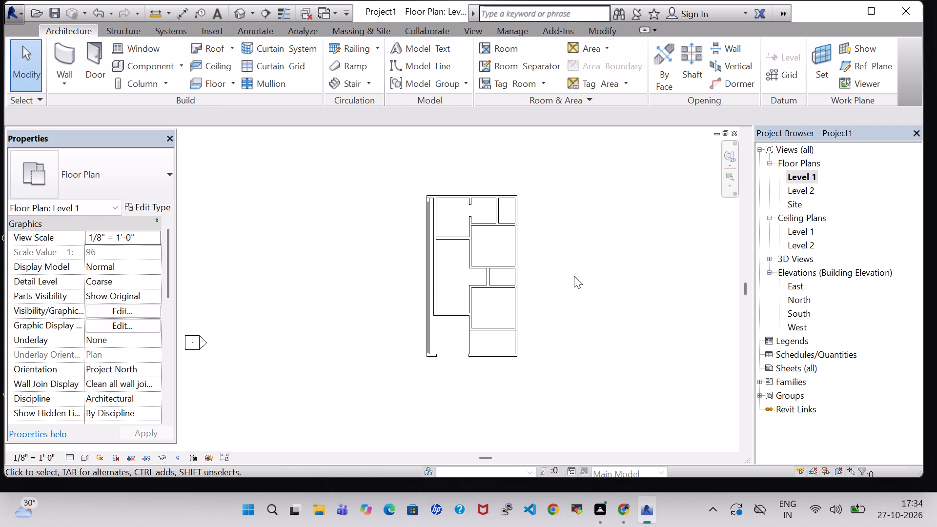
scroll(562, 299, up, 3)
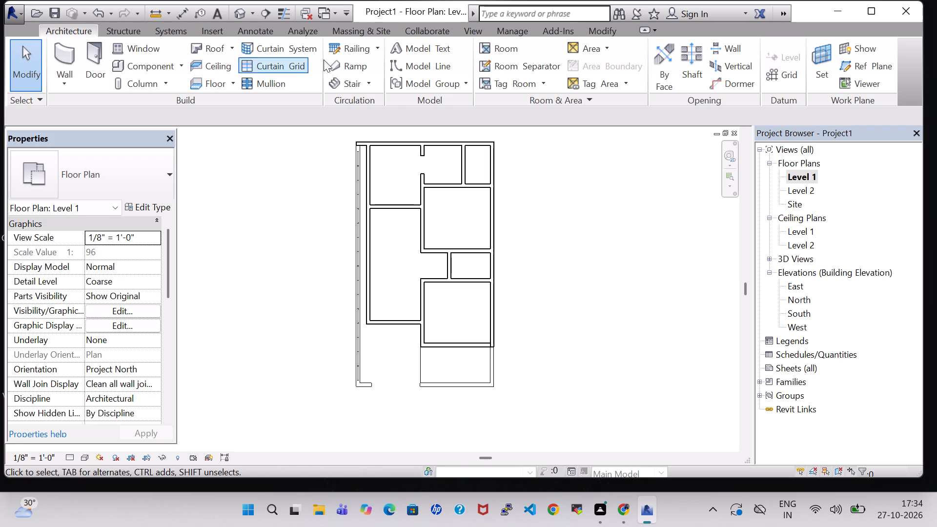
Draw a 13' 9" Handrail - Rectangular railing along the outer south wall's eastern segment and nudge it north onto the wall.
click(347, 52)
scroll(438, 390, up, 12)
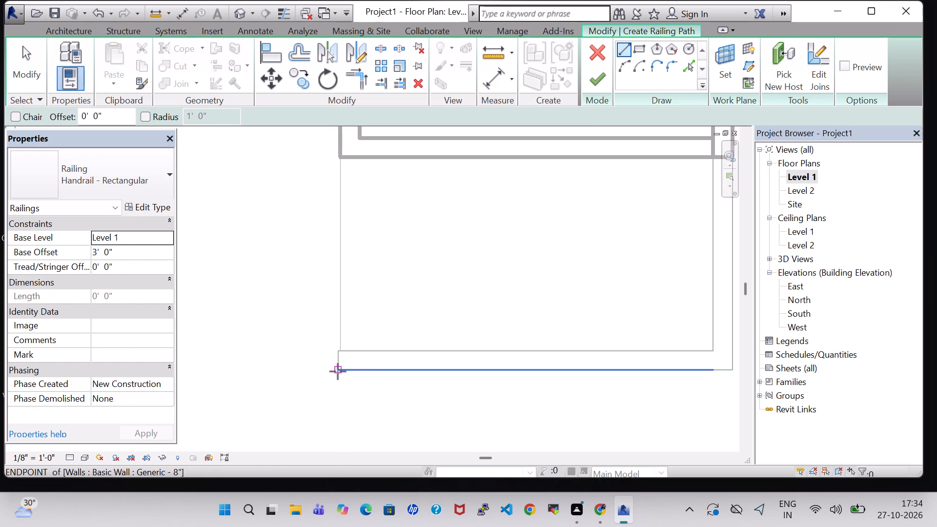
click(338, 371)
scroll(554, 372, up, 1)
middle_drag(565, 372, 428, 372)
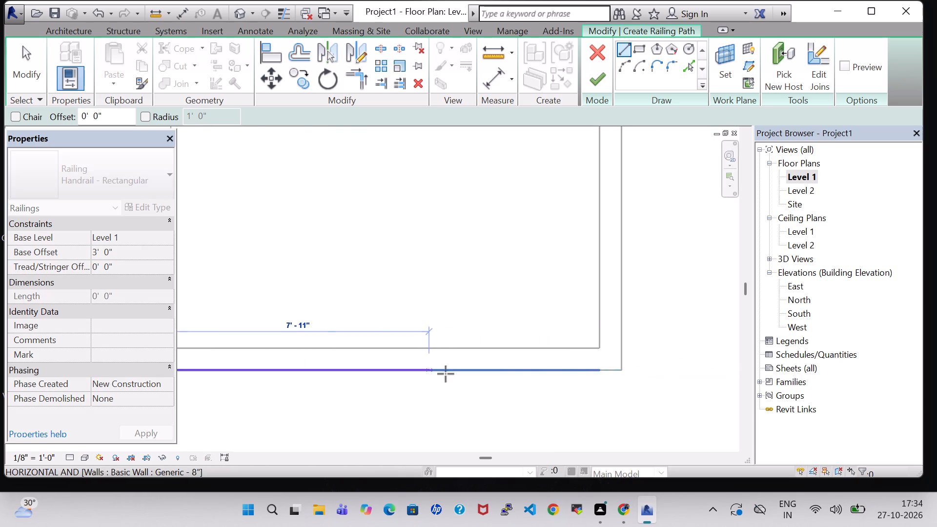
click(622, 369)
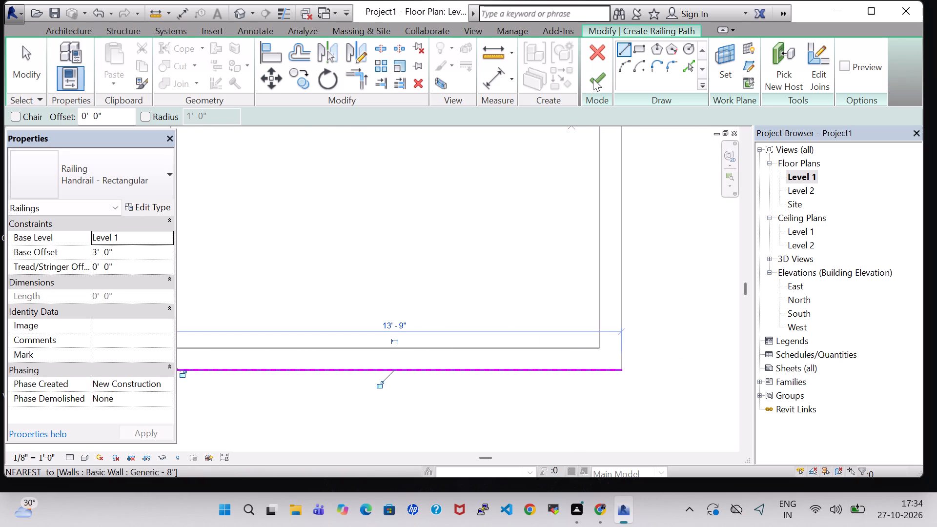
click(593, 78)
key(Up)
key(Up)
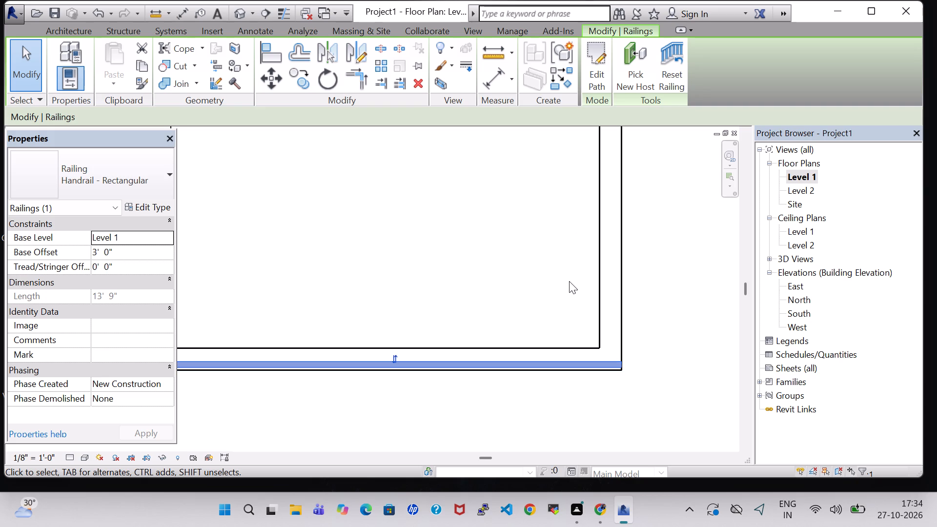
key(Up)
key(Up)
click(663, 248)
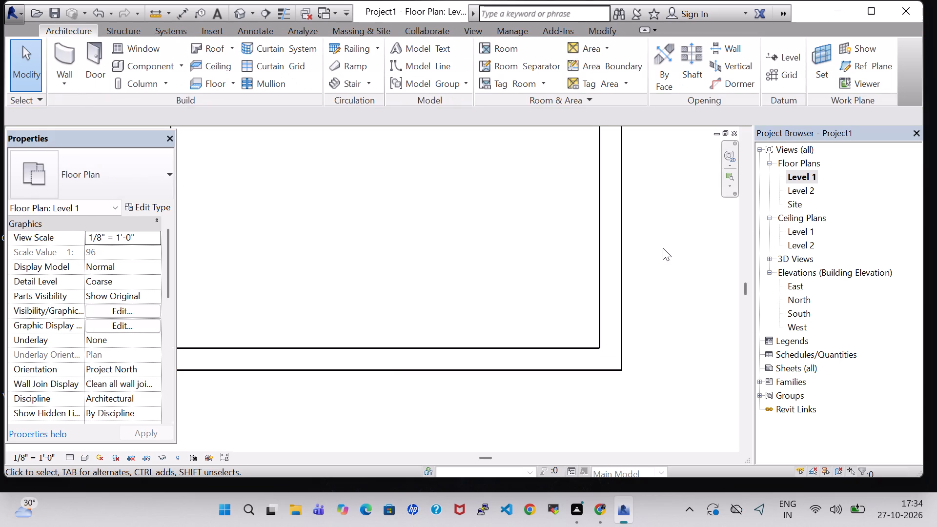
Draw a 7' 1" railing along the east boundary wall's centre, from the southeast corner to the southernmost room's south wall.
double_click(342, 52)
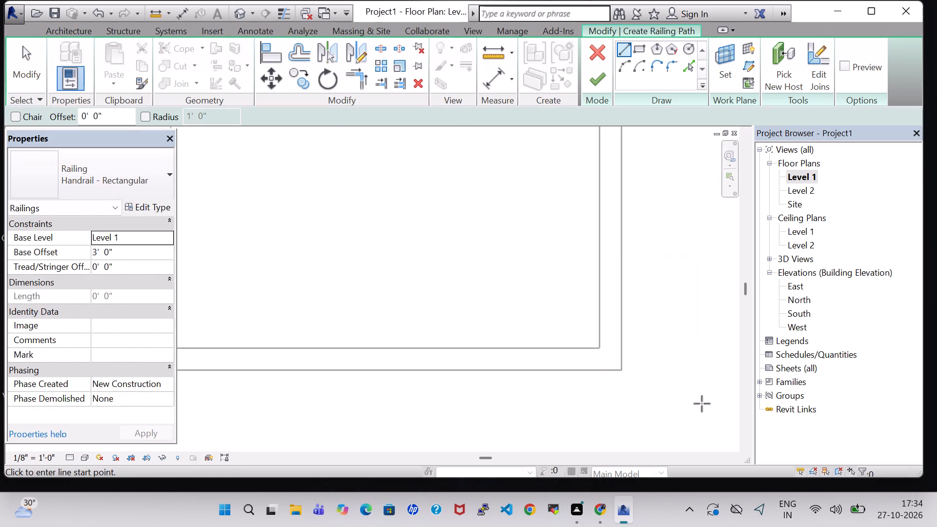
click(611, 354)
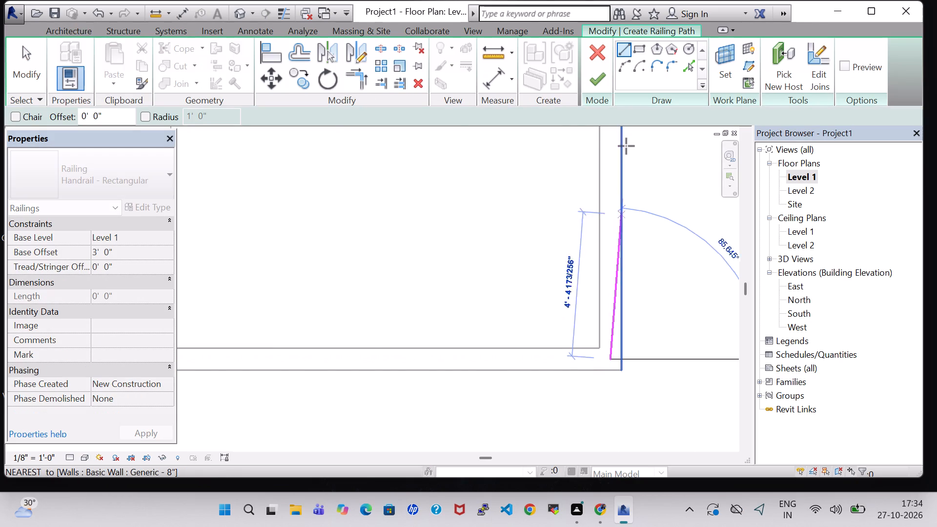
middle_drag(614, 159, 599, 368)
middle_click(599, 368)
scroll(599, 368, up, 1)
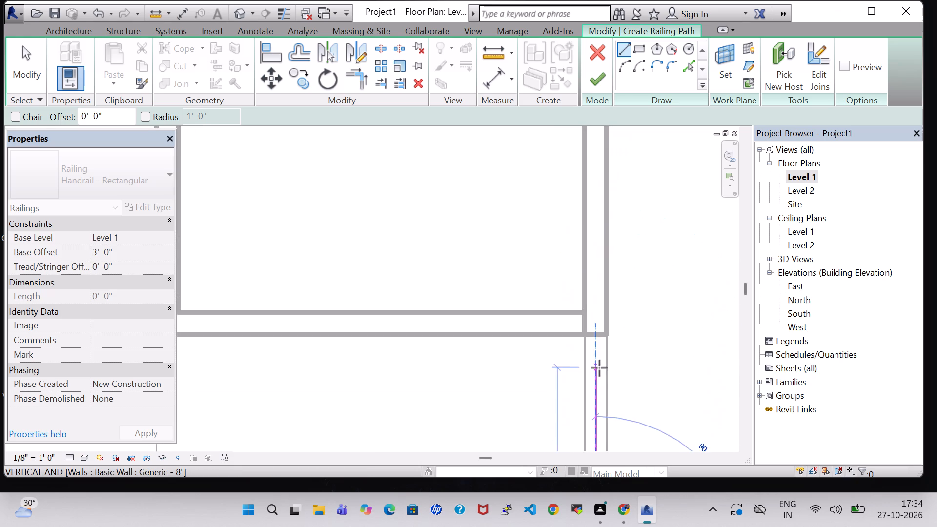
scroll(599, 368, up, 2)
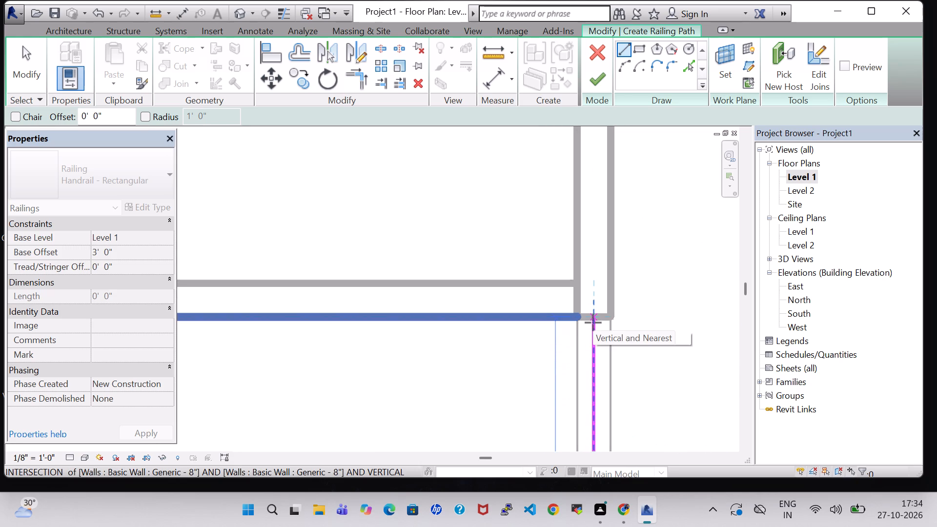
click(593, 323)
click(600, 80)
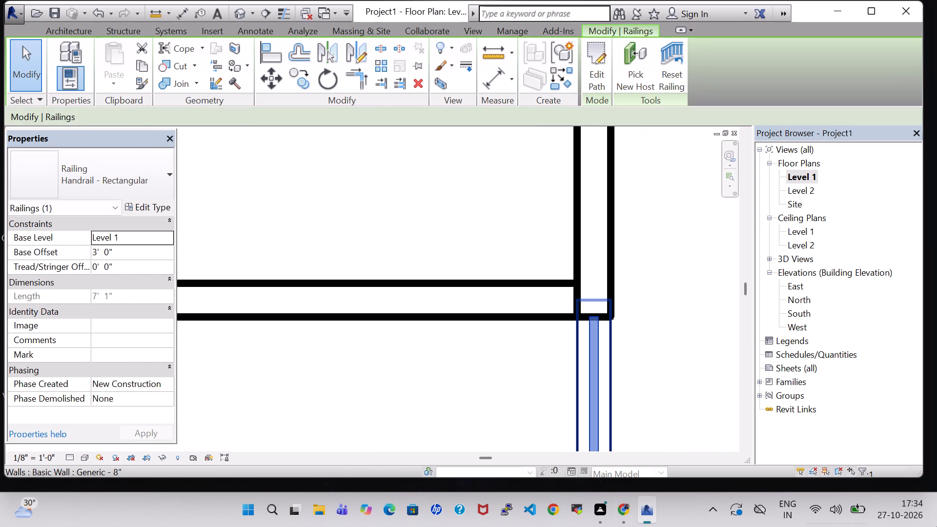
In the 3D view, change the new south and east boundary railings to the Glass Panel - Bottom Fill type.
click(241, 13)
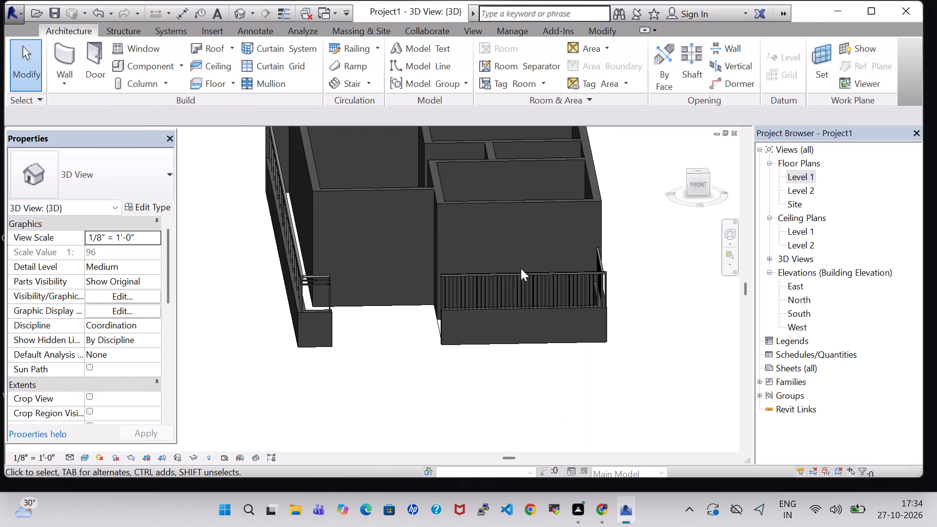
click(534, 300)
click(105, 187)
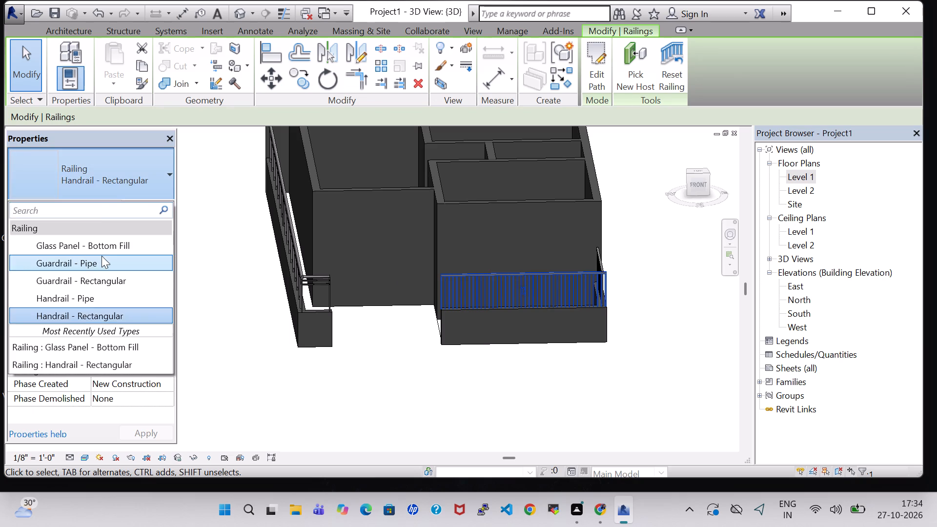
click(103, 247)
click(602, 256)
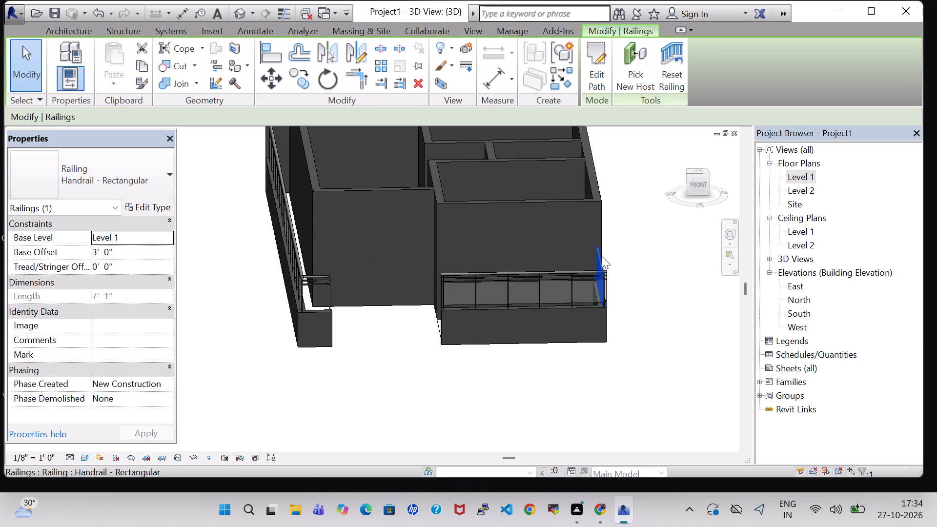
click(112, 175)
click(136, 243)
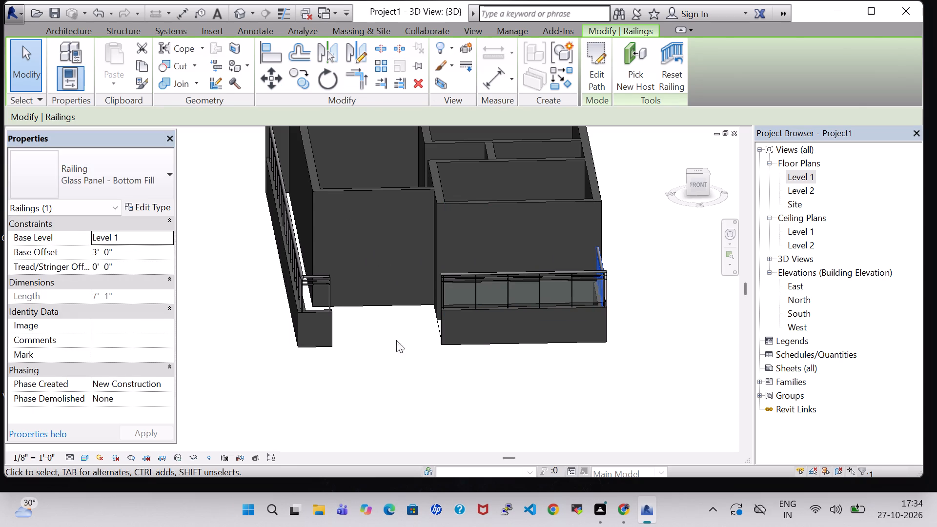
click(421, 376)
shift+middle_click(420, 377)
shift+middle_click(420, 377)
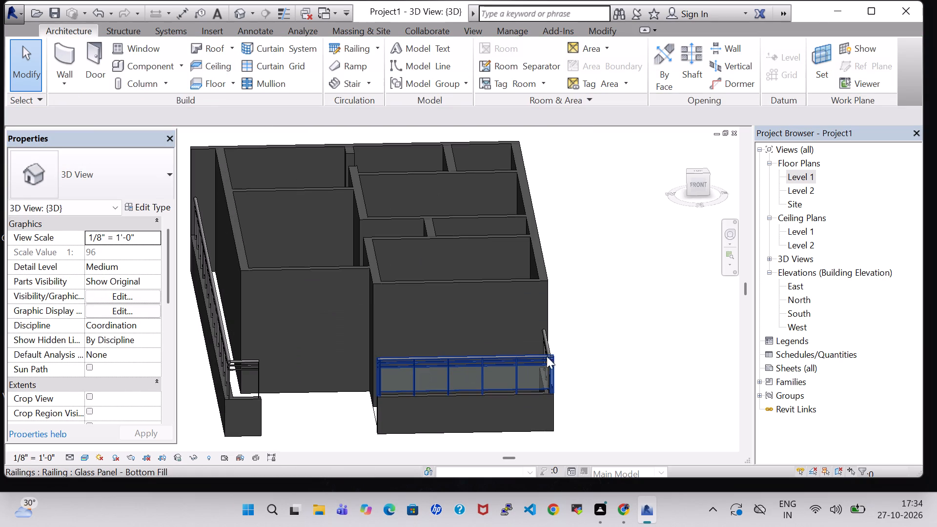
shift+middle_drag(605, 309, 588, 316)
Start a stair in the Level 1 plan for the front area south of the southernmost room.
double_click(806, 175)
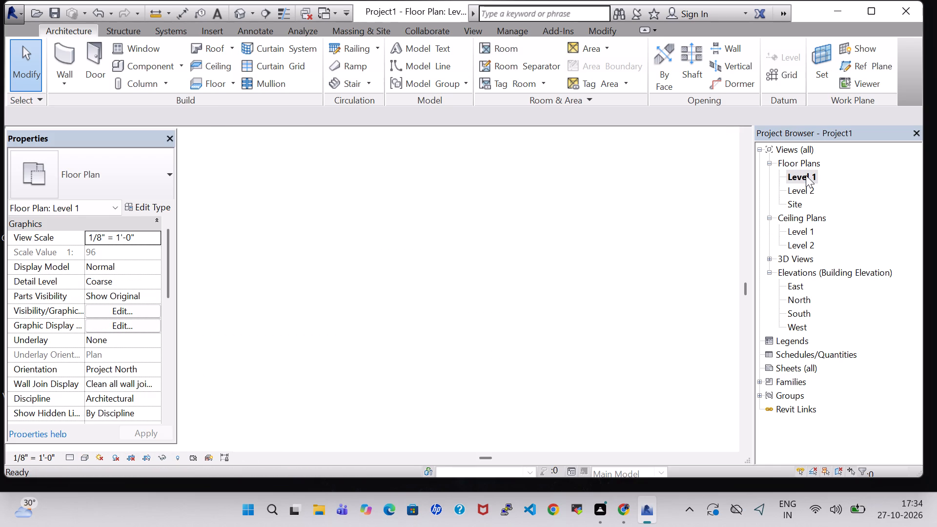
scroll(533, 267, down, 5)
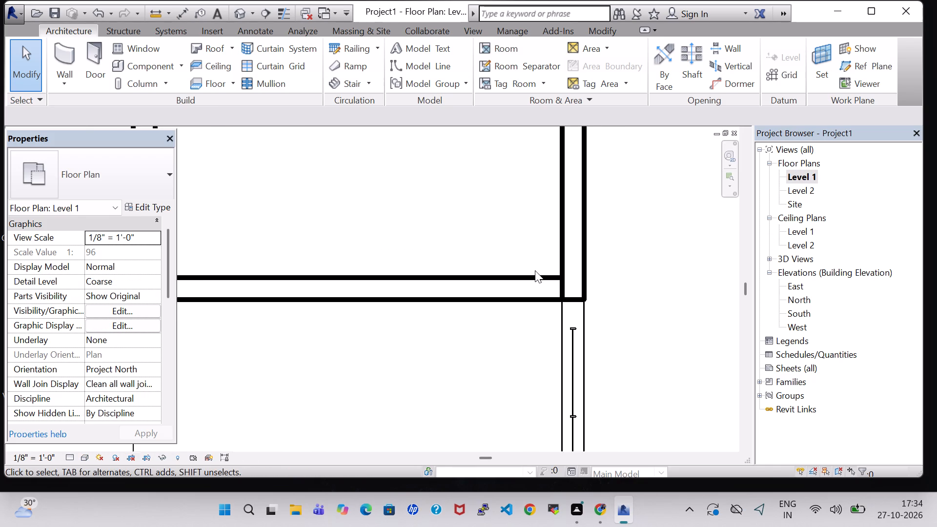
scroll(535, 270, down, 6)
middle_drag(596, 218, 616, 266)
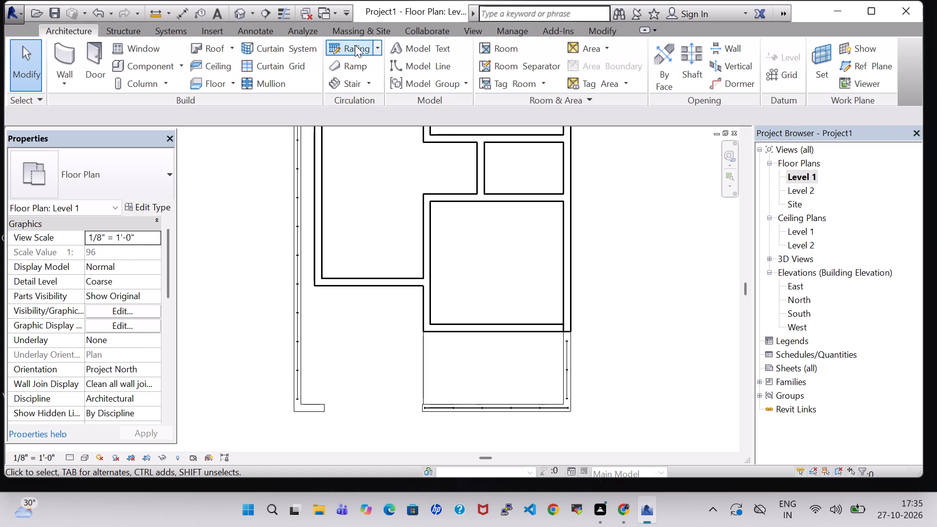
click(352, 81)
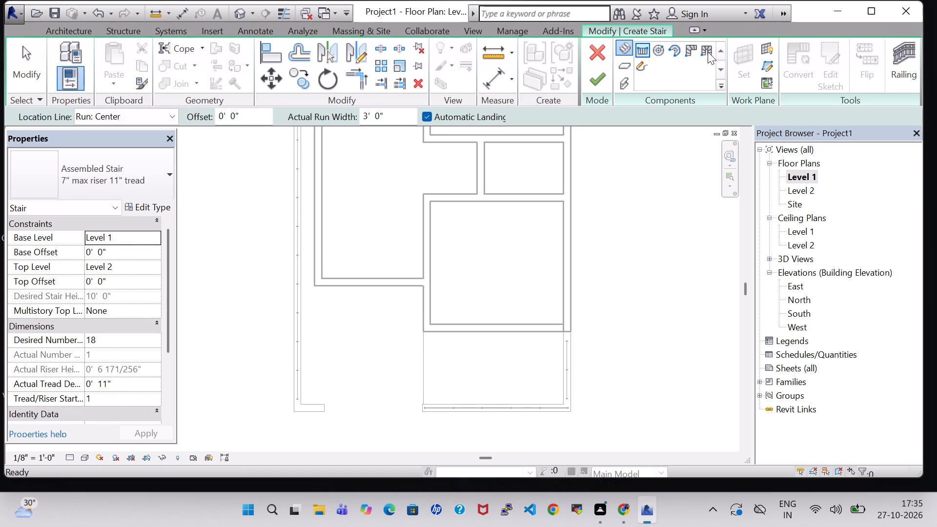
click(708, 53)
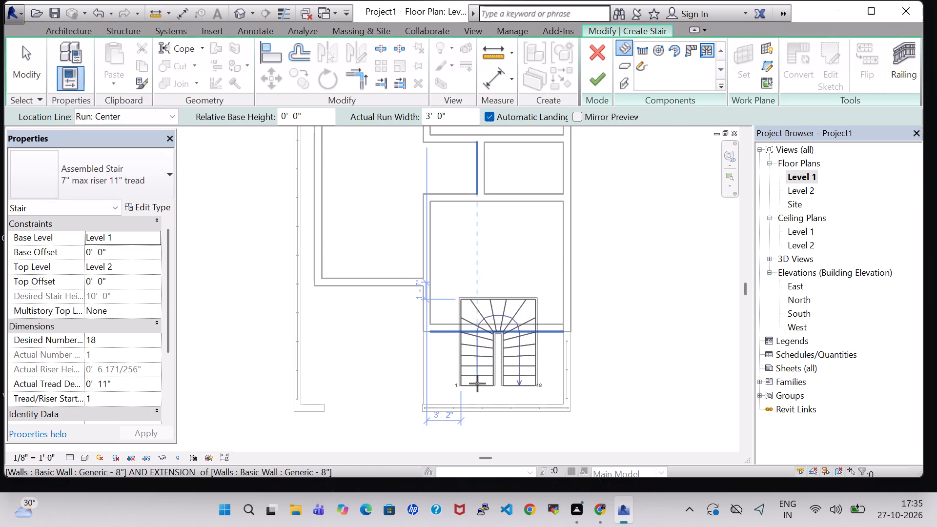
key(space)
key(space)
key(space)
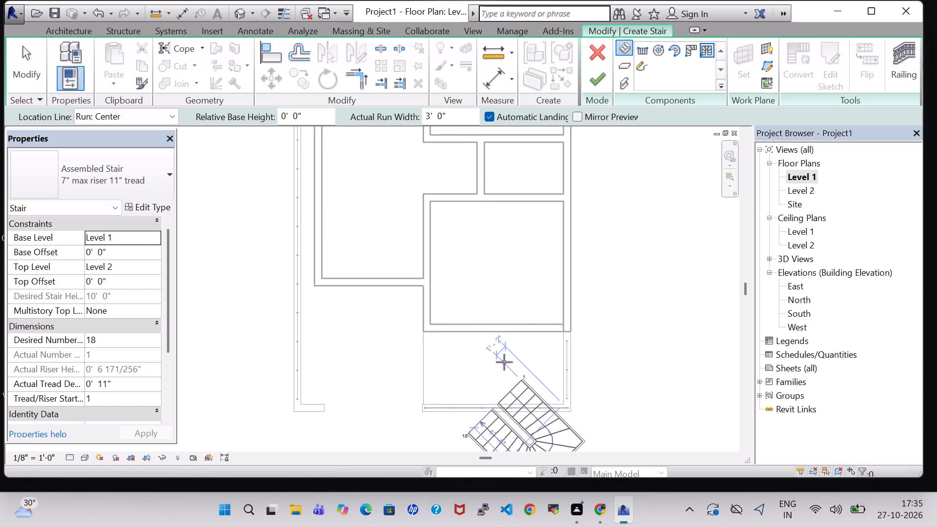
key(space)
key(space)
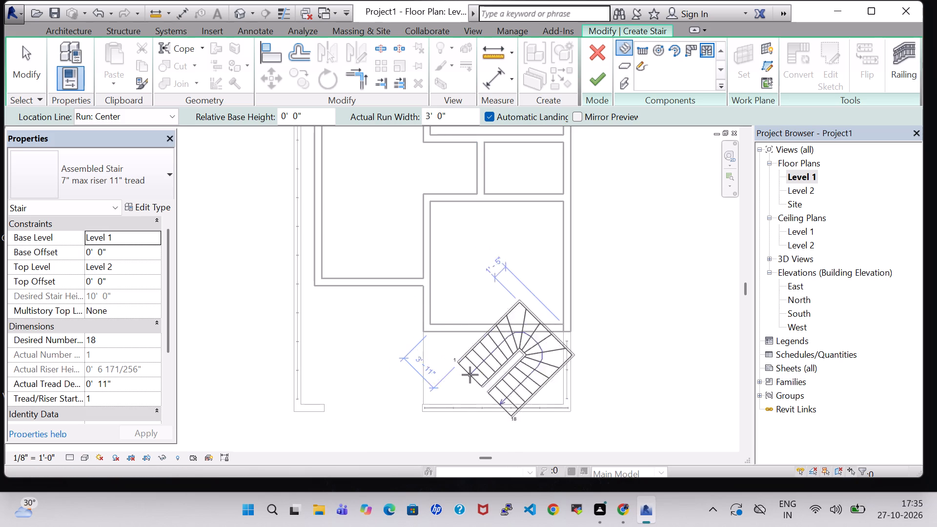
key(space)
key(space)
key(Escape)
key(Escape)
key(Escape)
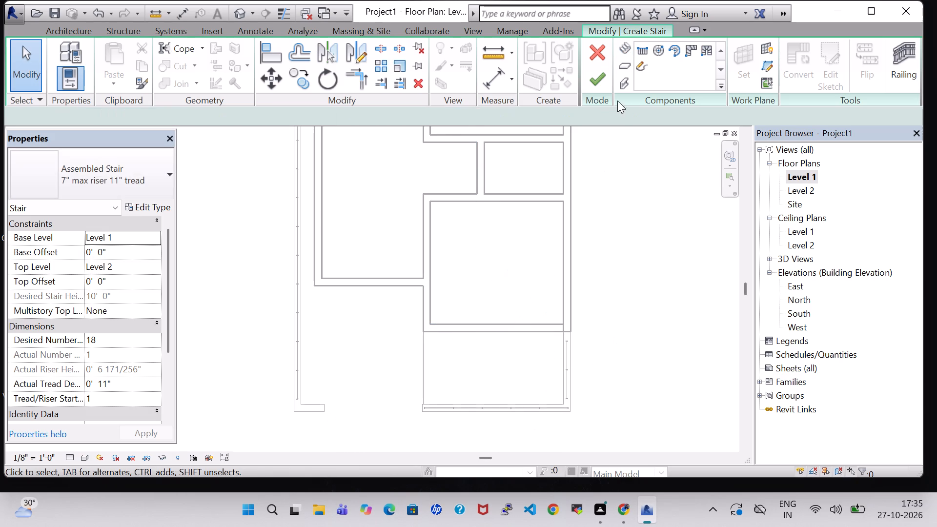
Draw a straight 3'-wide stair run 9' 2" long with 11 risers, heading east from the room separation line in the front area.
click(622, 51)
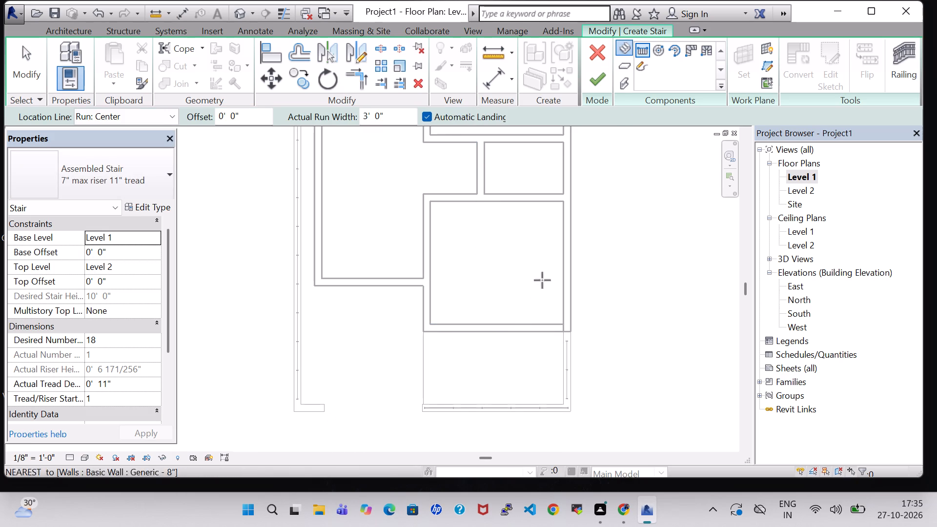
scroll(502, 360, up, 3)
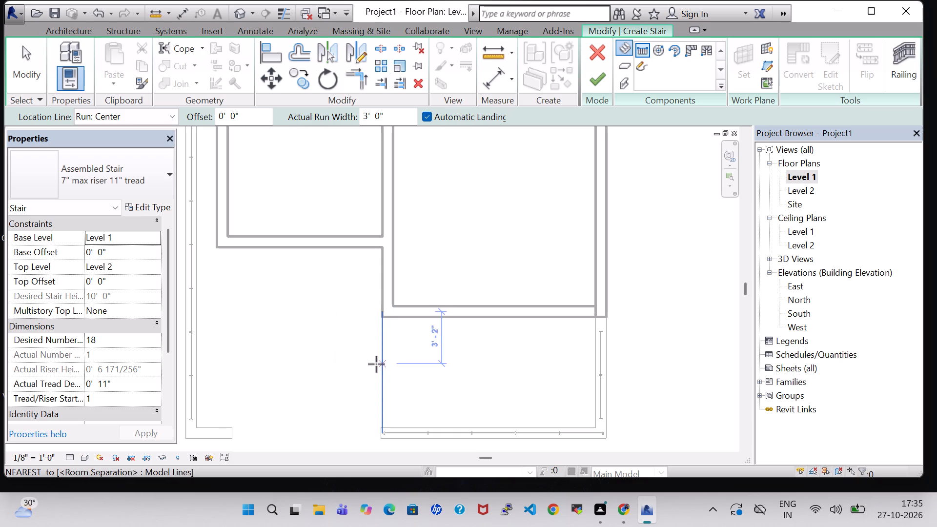
click(393, 360)
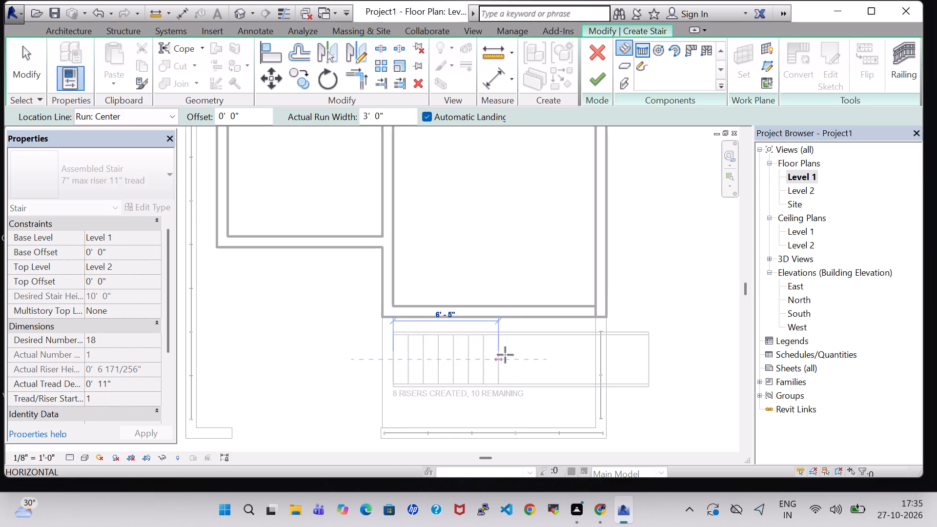
click(542, 357)
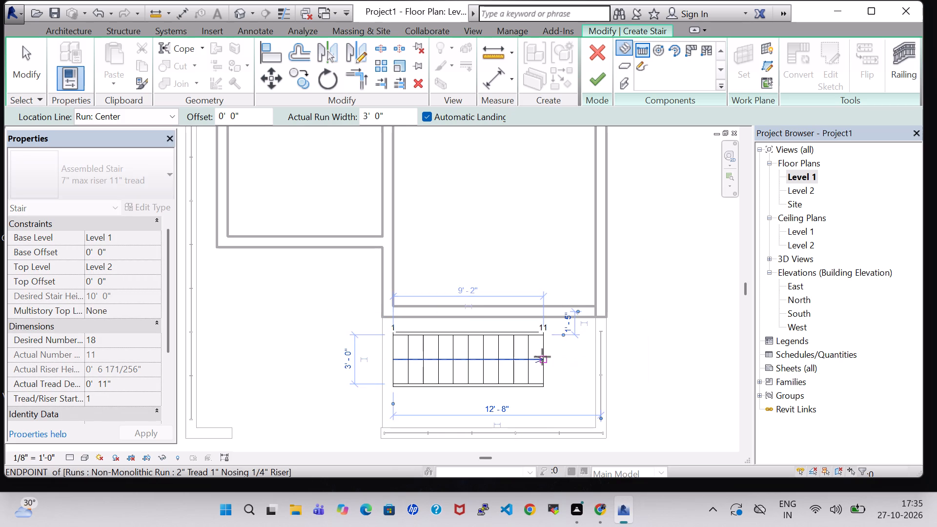
key(Escape)
key(Escape)
Nudge the stair run north beside the southernmost room's south wall and west to start at the room separation line.
click(493, 334)
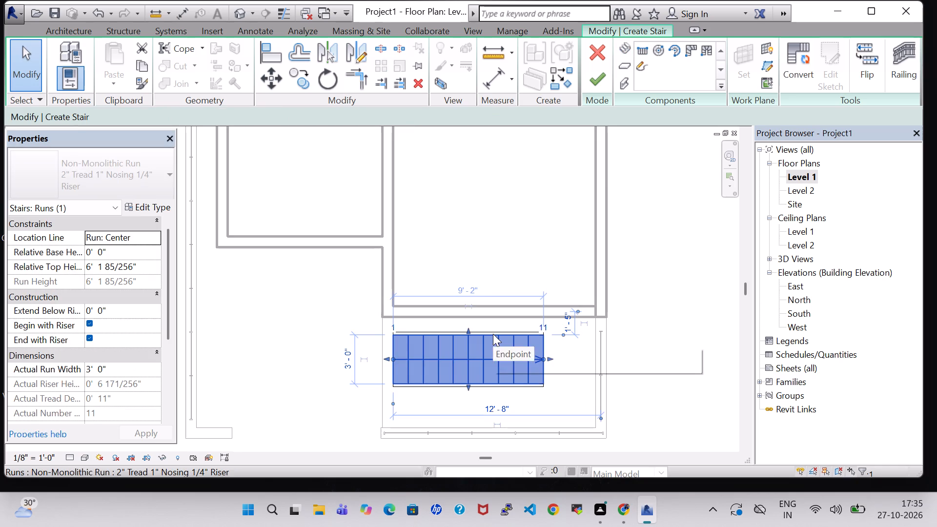
key(Up)
key(Up)
key(Up)
key(Up)
key(Up)
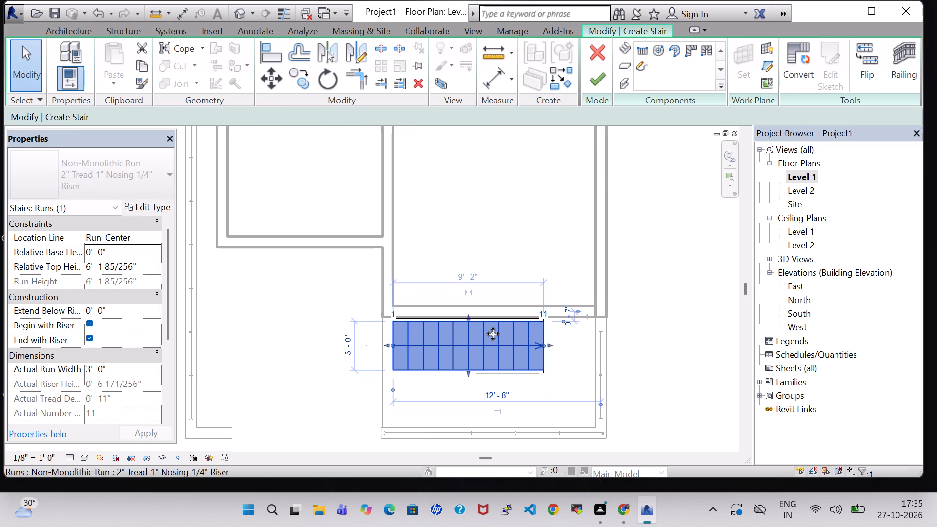
key(Left)
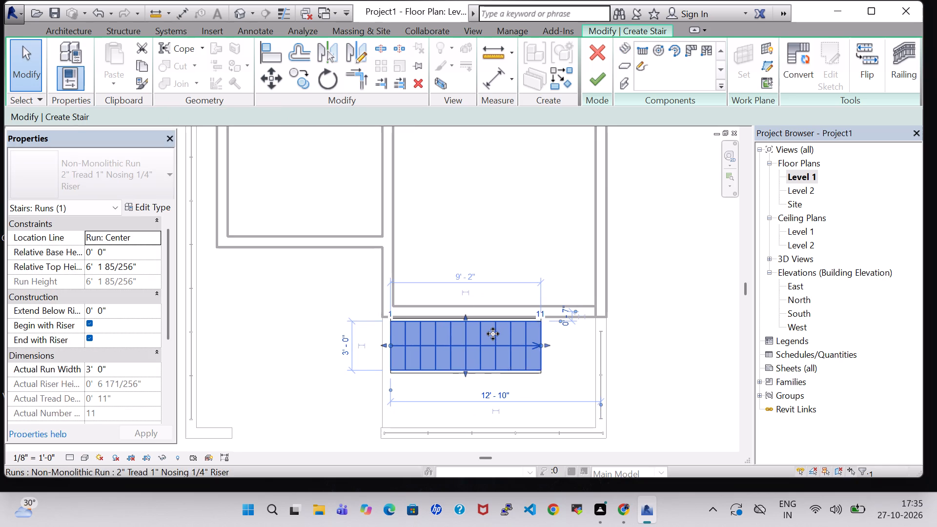
key(Left)
key(Left)
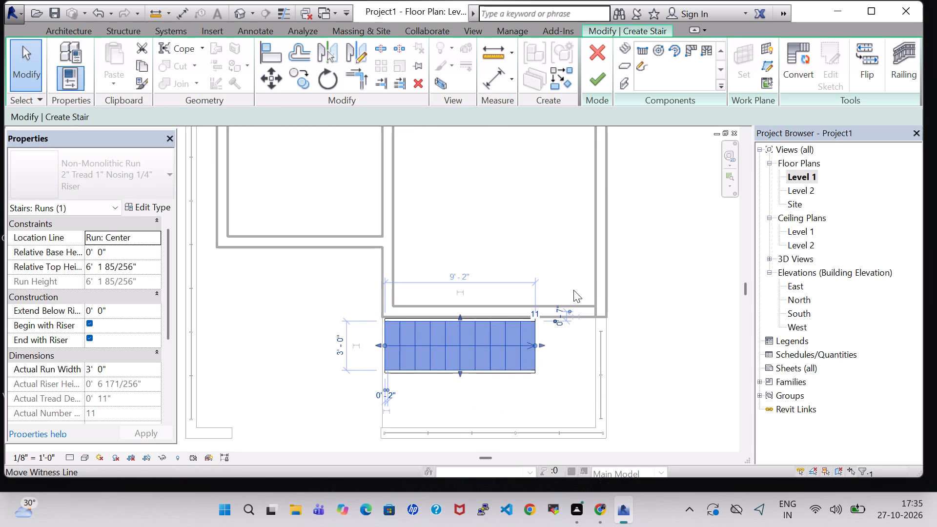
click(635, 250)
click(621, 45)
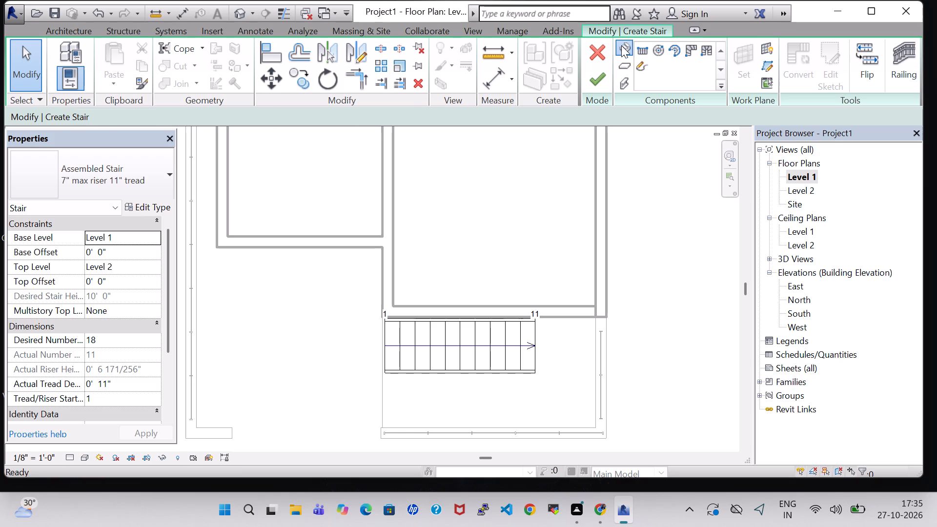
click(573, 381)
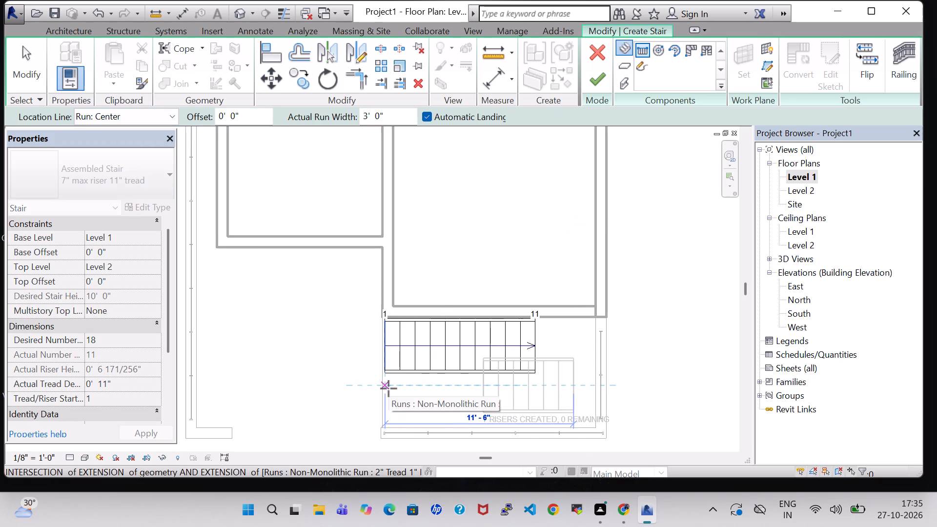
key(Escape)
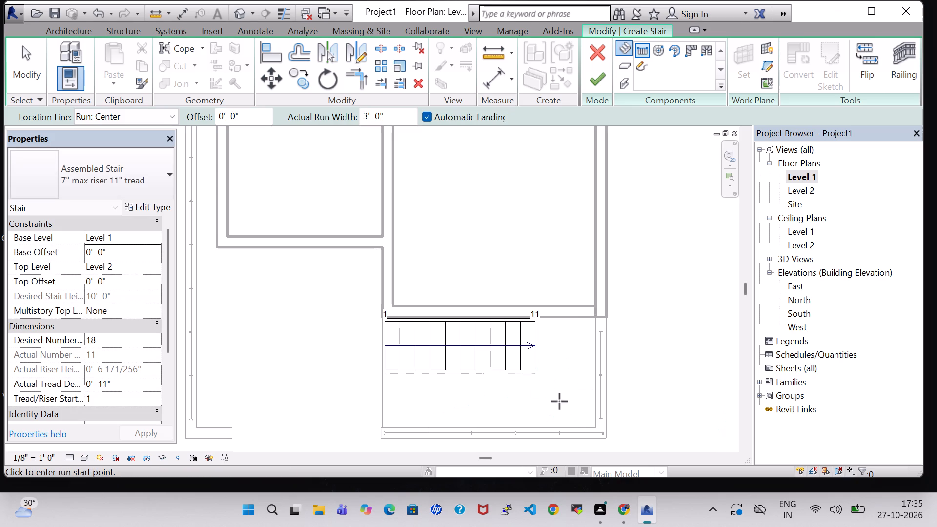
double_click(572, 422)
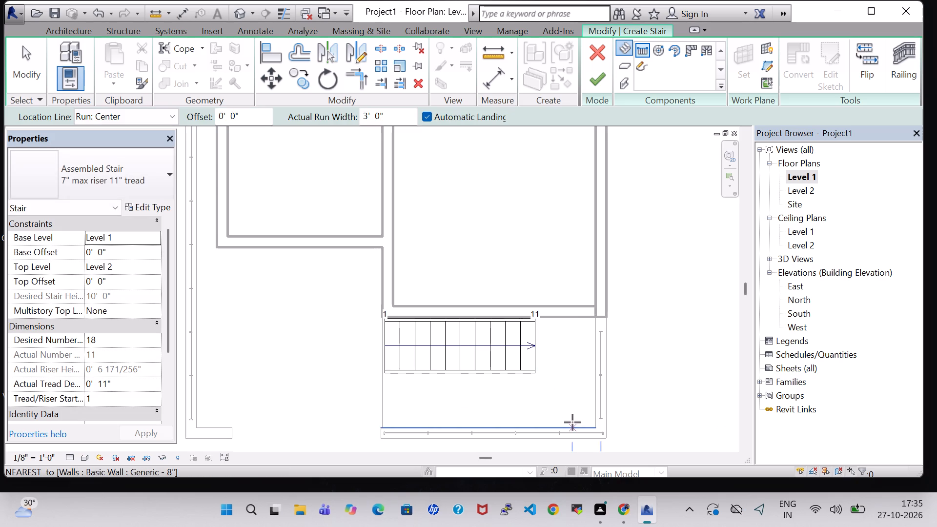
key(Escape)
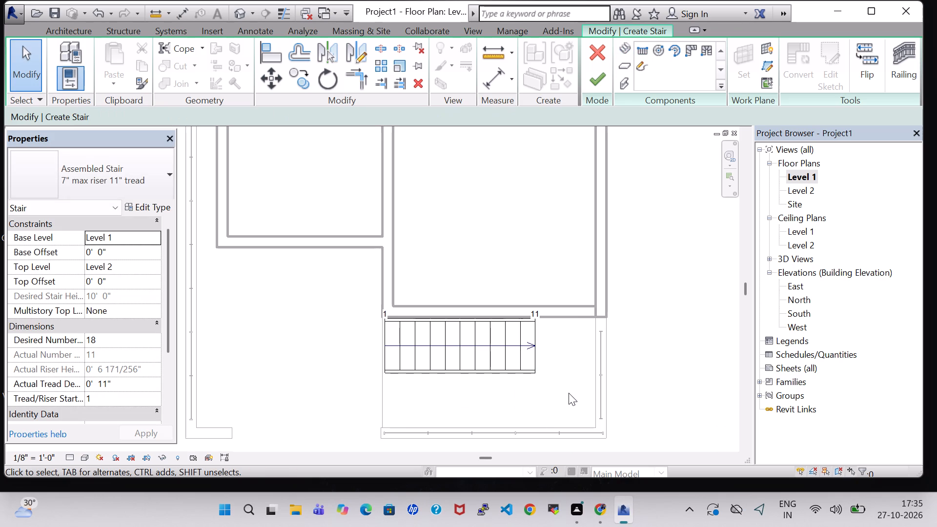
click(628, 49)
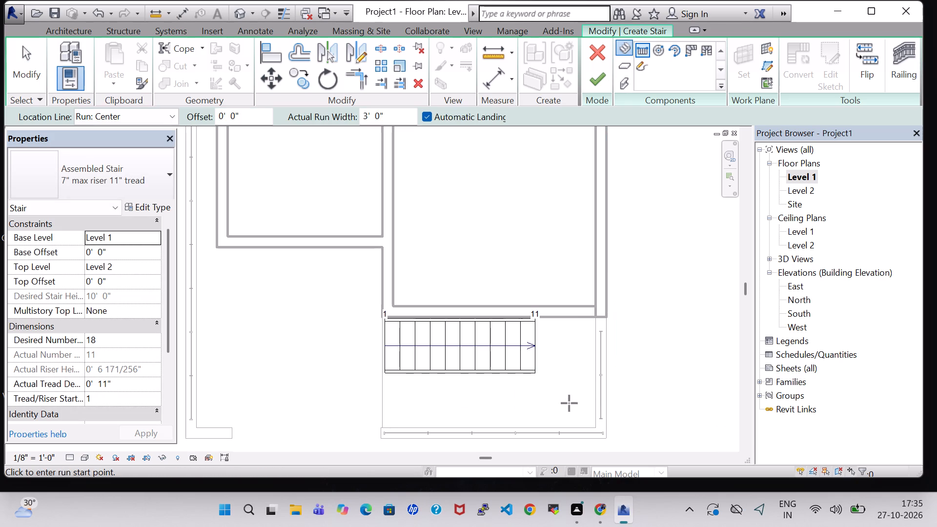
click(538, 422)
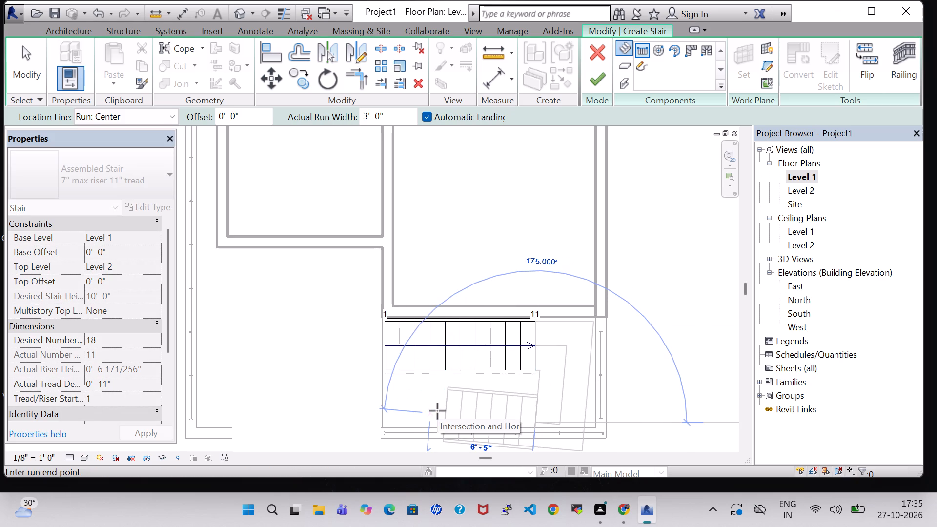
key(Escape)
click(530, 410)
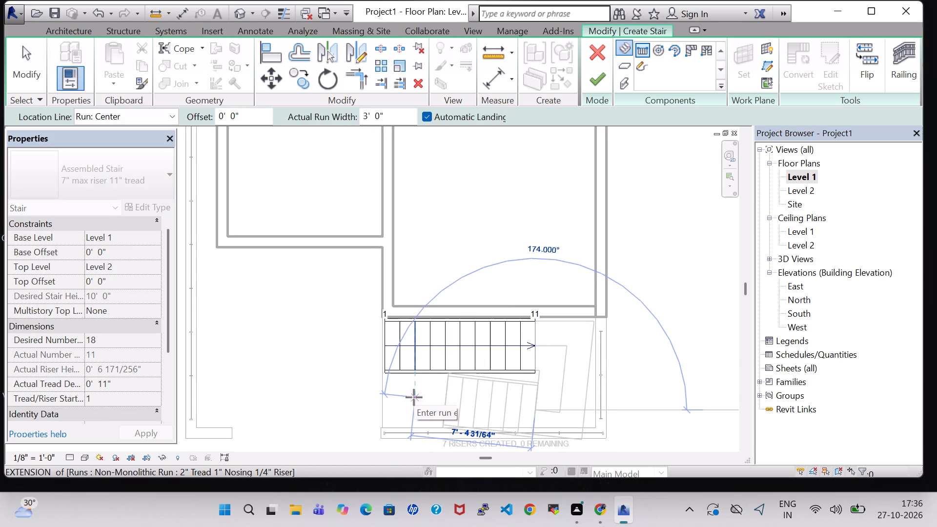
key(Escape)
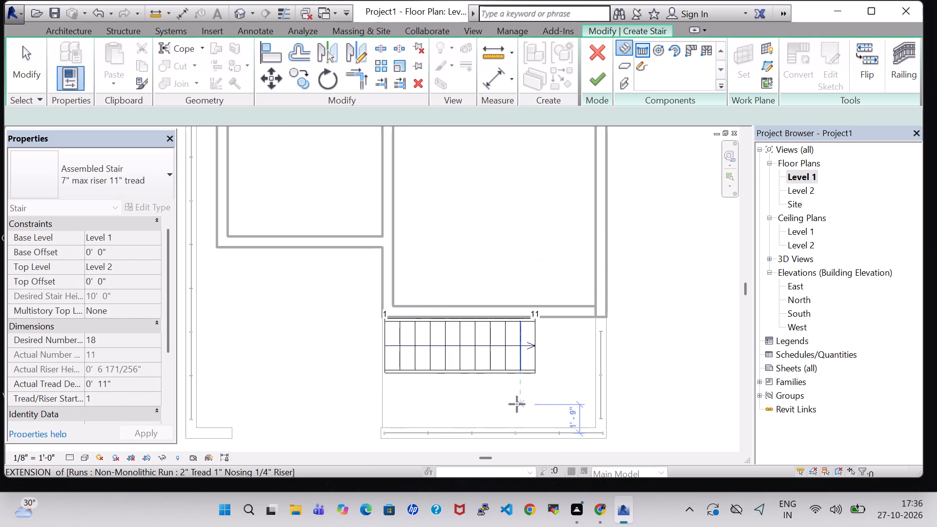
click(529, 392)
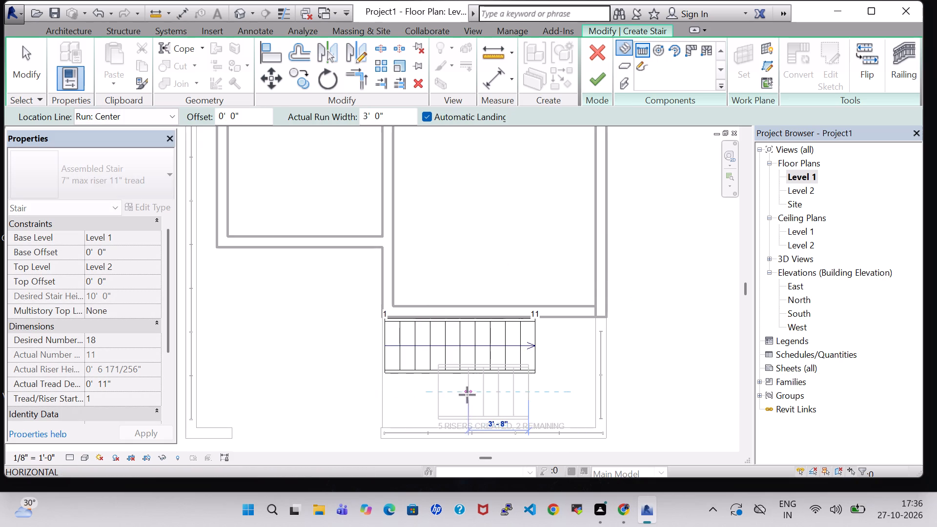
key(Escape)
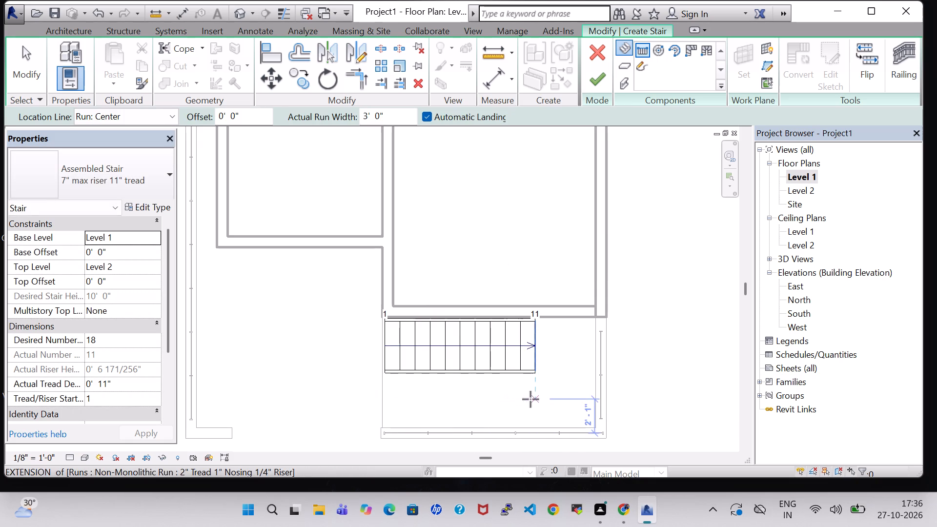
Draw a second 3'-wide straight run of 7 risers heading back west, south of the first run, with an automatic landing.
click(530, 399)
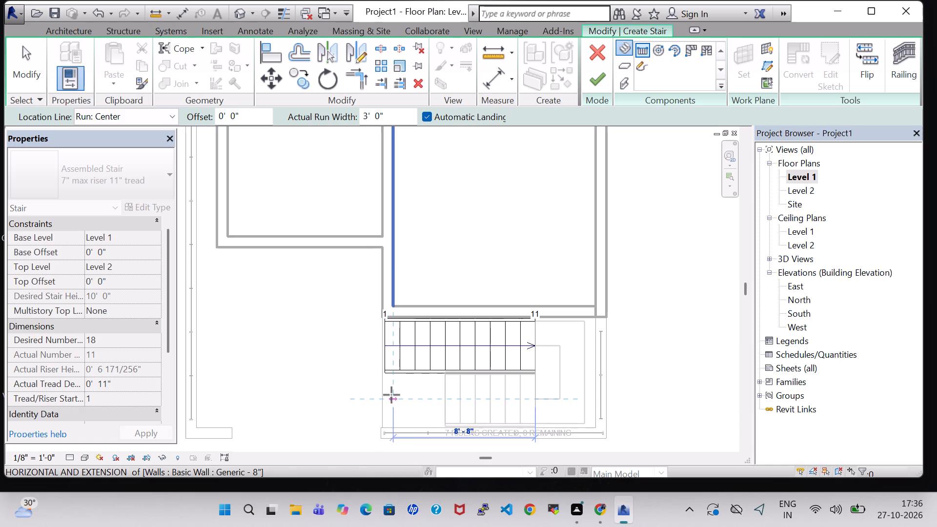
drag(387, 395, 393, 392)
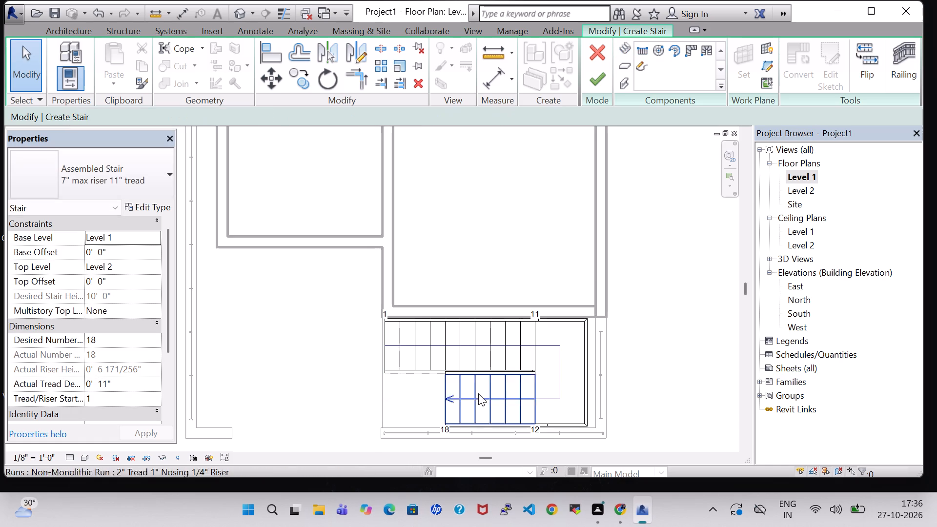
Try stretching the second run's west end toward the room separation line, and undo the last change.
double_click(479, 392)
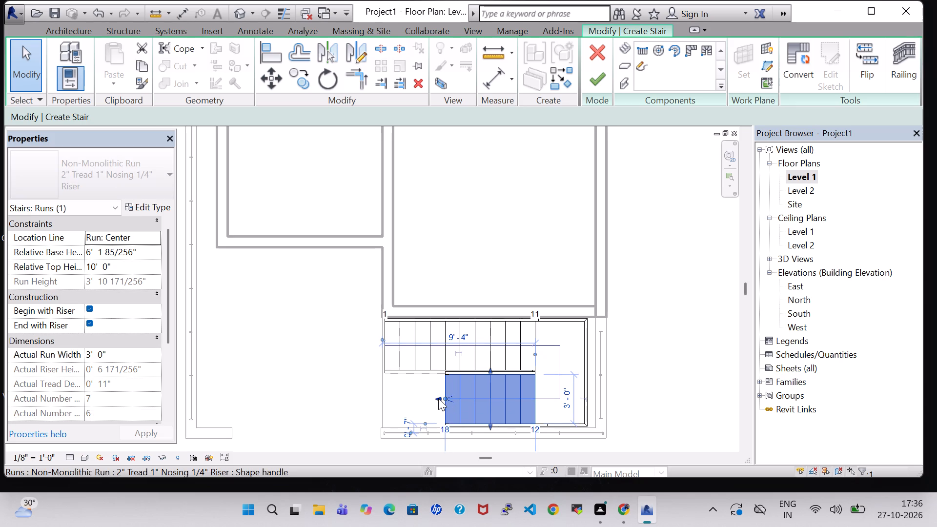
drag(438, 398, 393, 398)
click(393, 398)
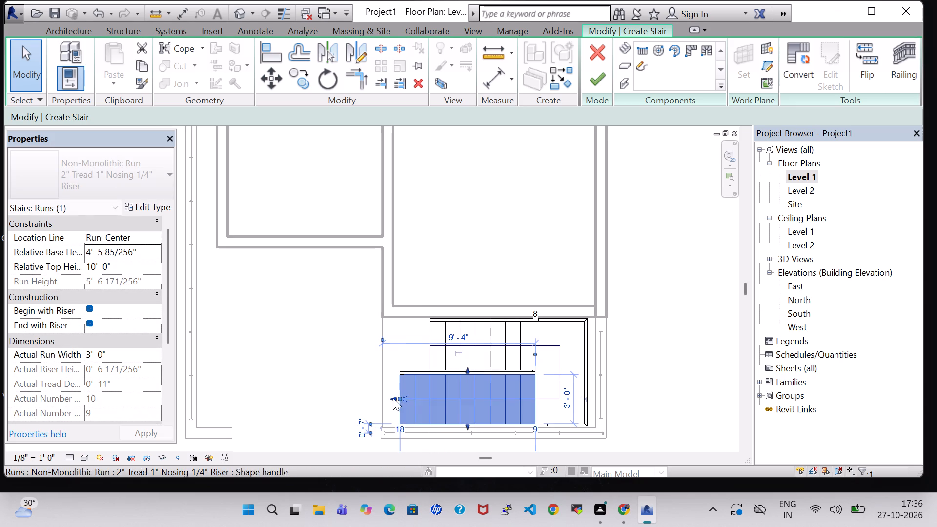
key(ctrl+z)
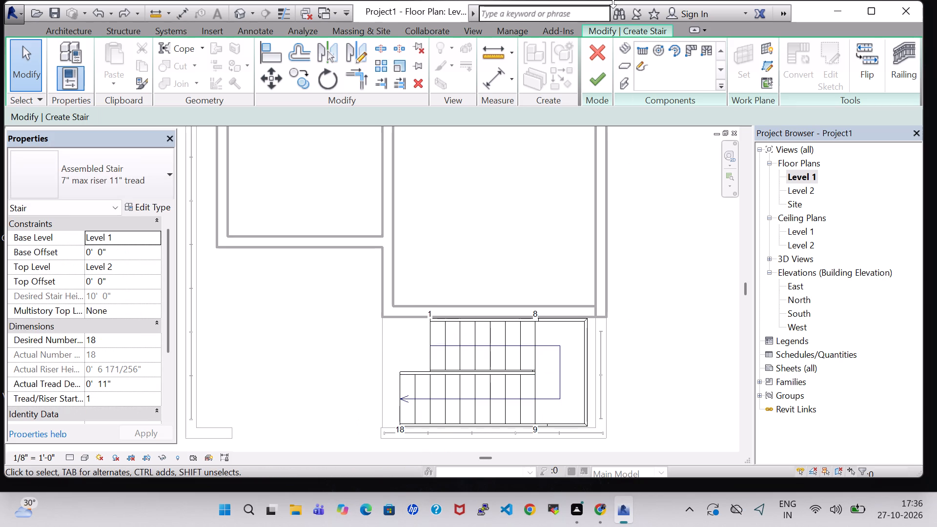
Discard the unfinished straight-run stair and leave stair editing.
click(602, 57)
click(500, 271)
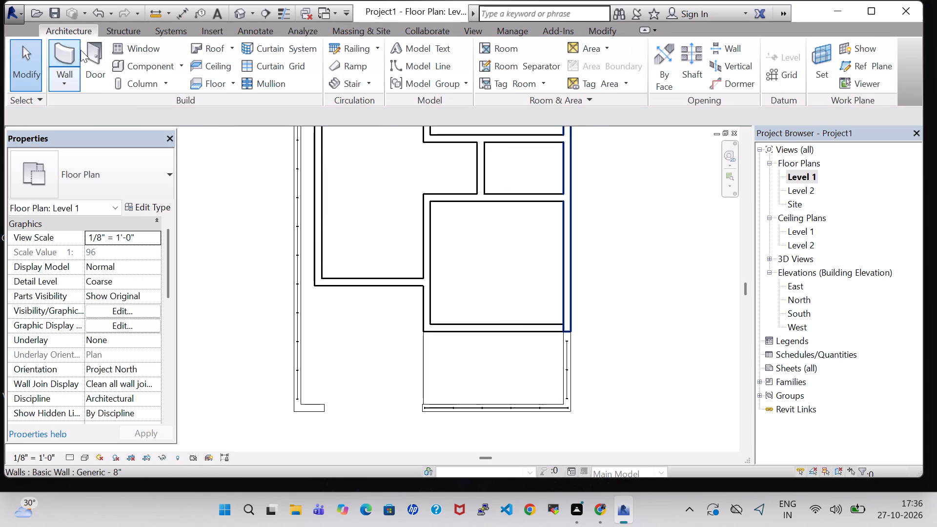
Create a 3'-wide U-shape winder stair opening west in the front area, fitted against the room's south wall and the east side.
click(340, 84)
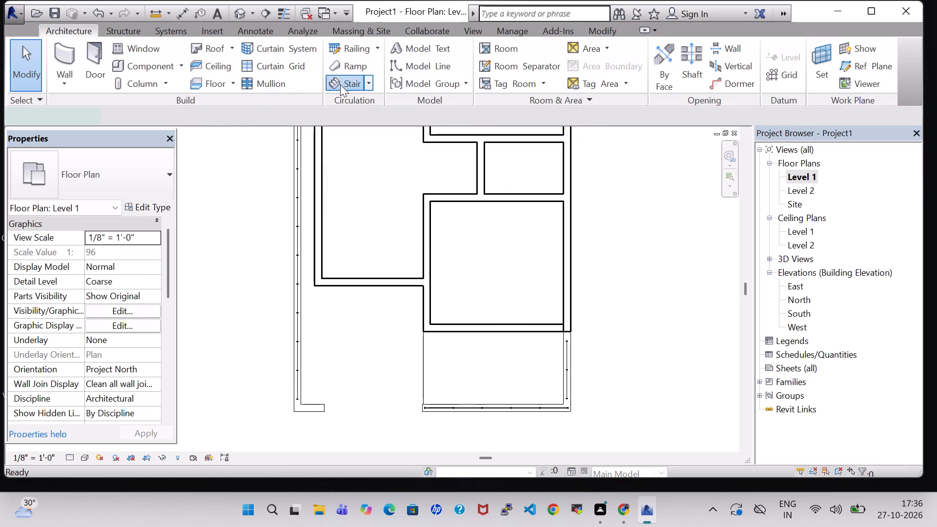
click(704, 51)
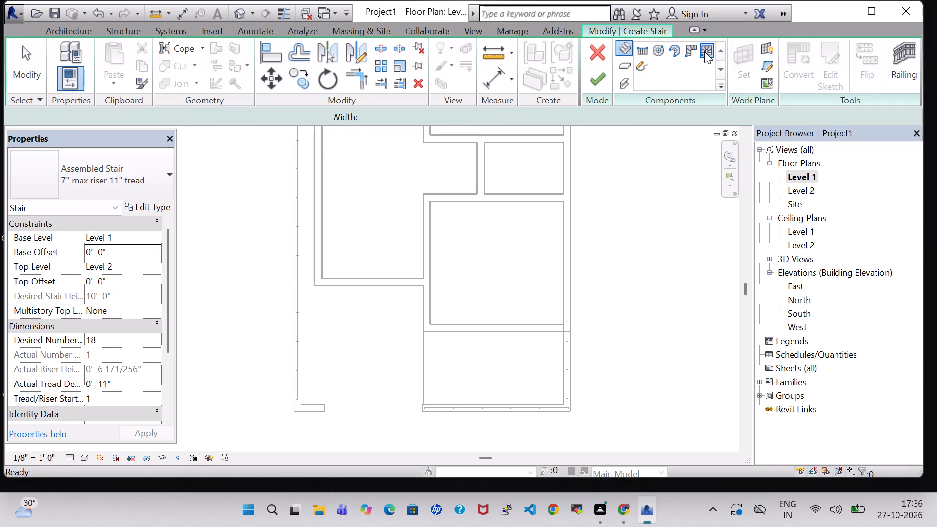
key(space)
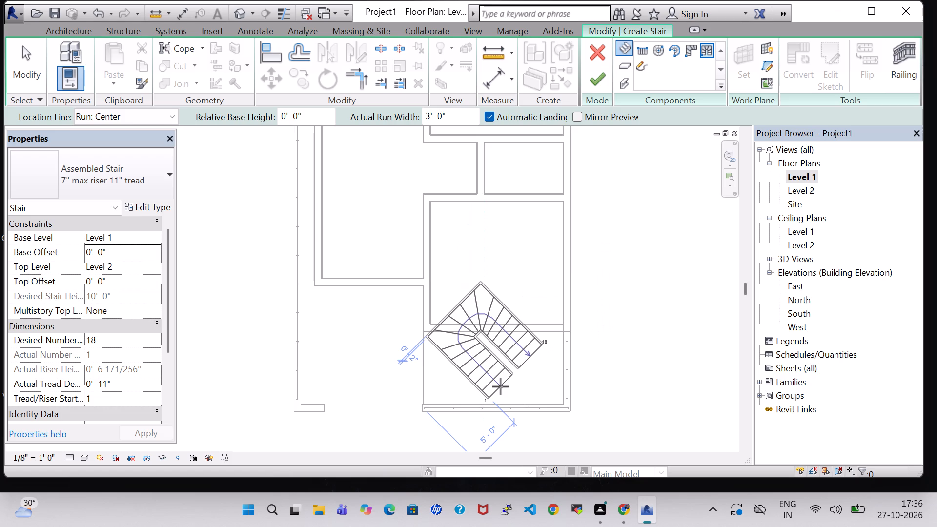
key(space)
key(space)
key(space)
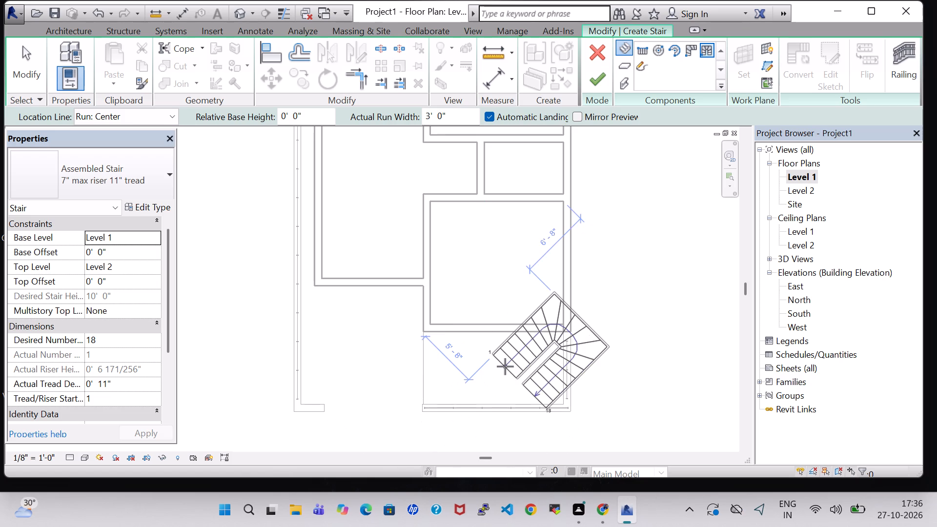
key(Escape)
double_click(712, 52)
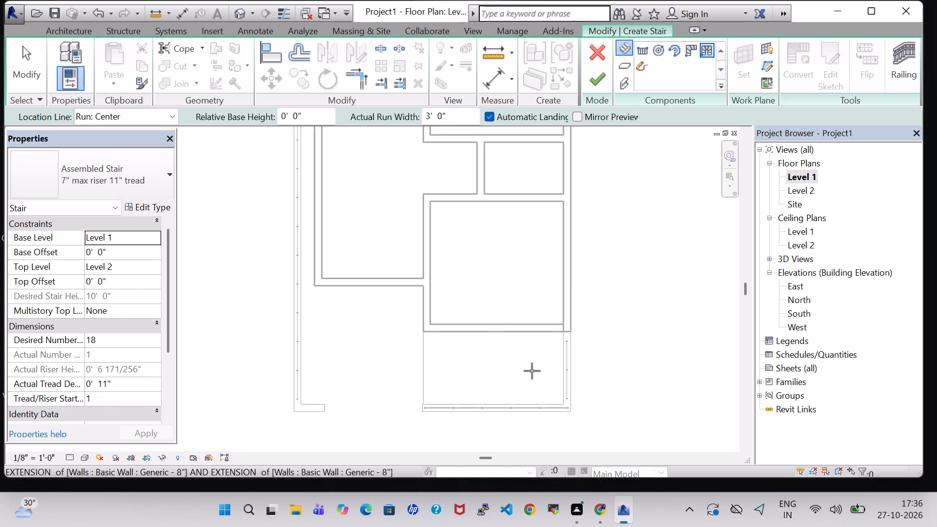
key(space)
key(space)
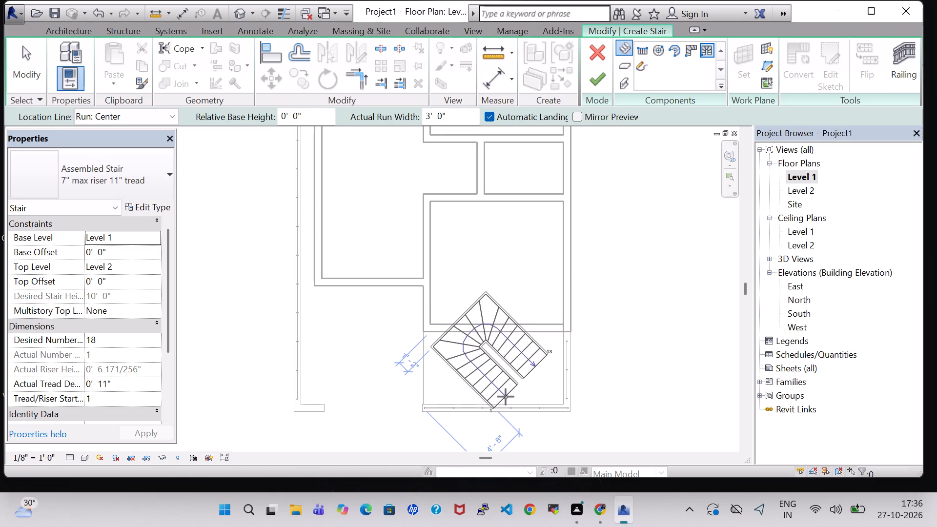
key(space)
key(space)
key(space)
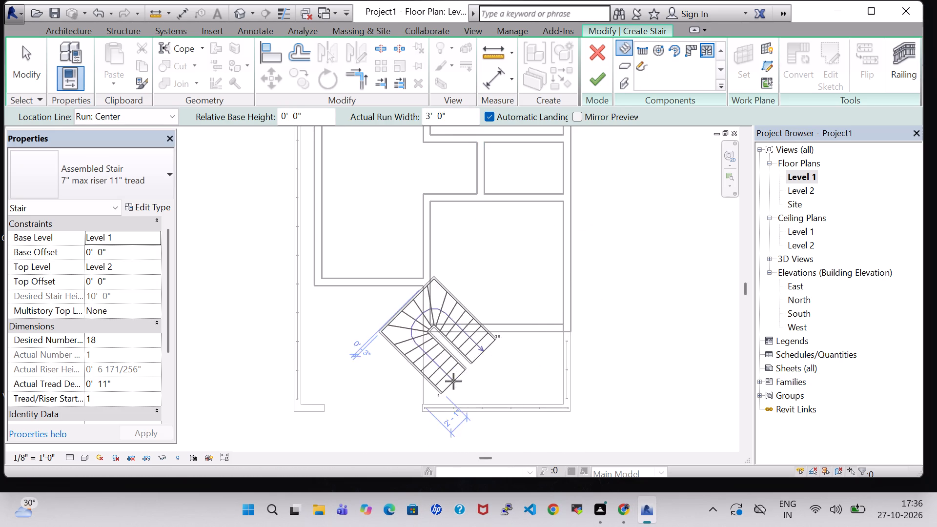
key(space)
key(space)
key(space)
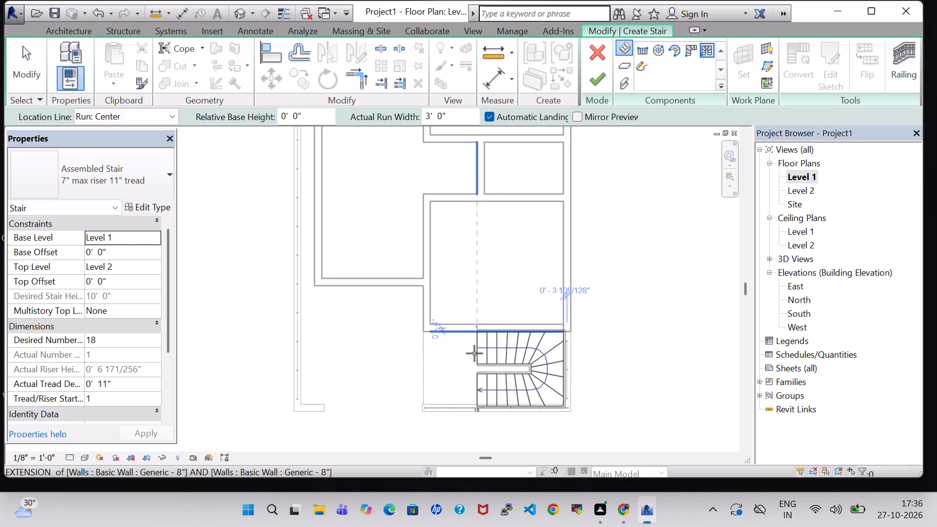
scroll(474, 353, up, 6)
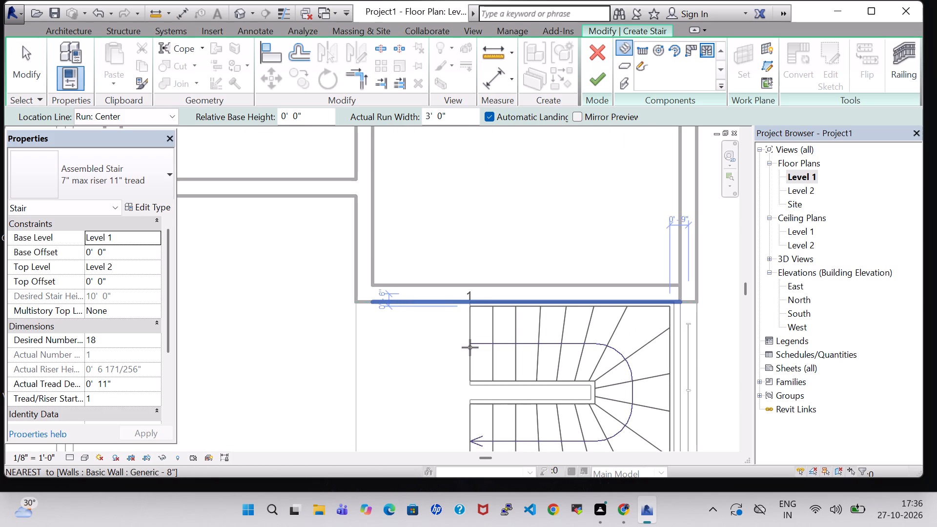
click(471, 347)
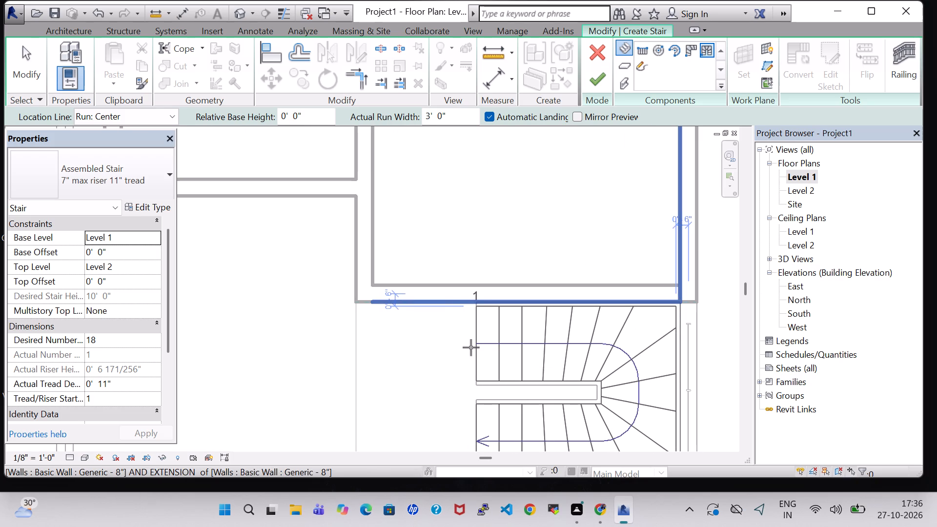
scroll(471, 347, down, 7)
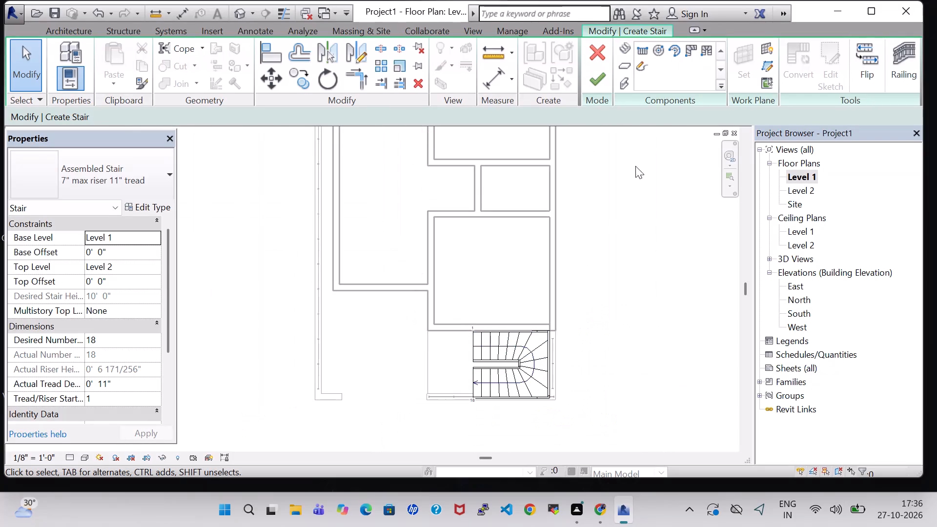
click(590, 89)
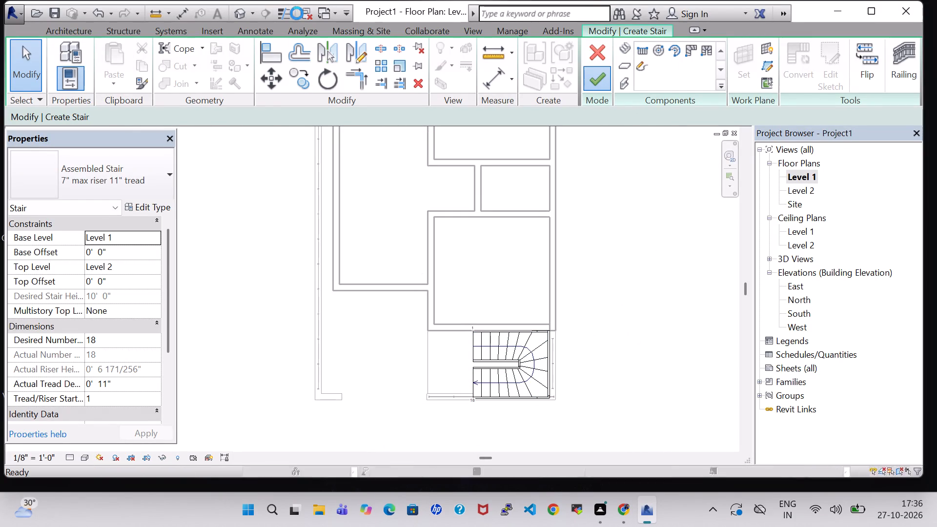
Examine the new winder stair and its railings from several angles in the 3D view.
click(242, 19)
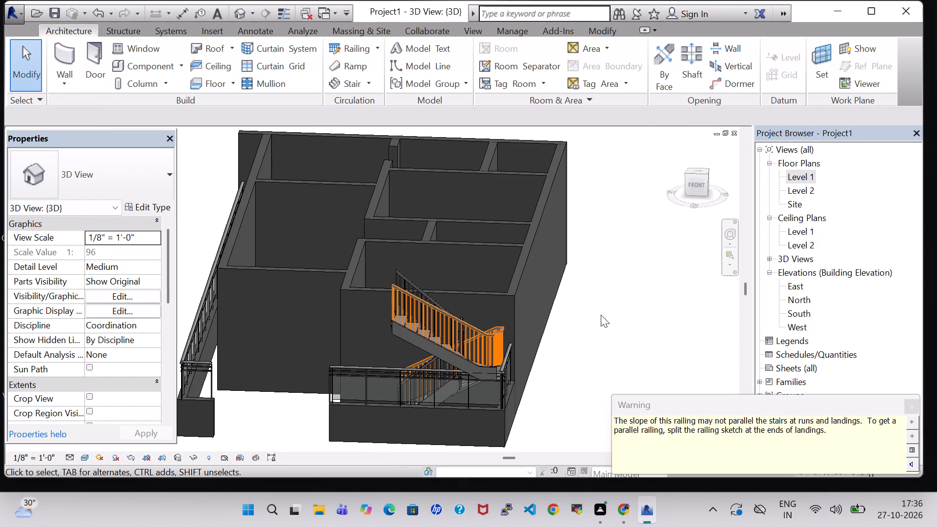
shift+middle_drag(591, 304, 598, 362)
shift+middle_drag(598, 359, 731, 304)
shift+middle_drag(693, 346, 698, 414)
shift+middle_drag(698, 365, 587, 332)
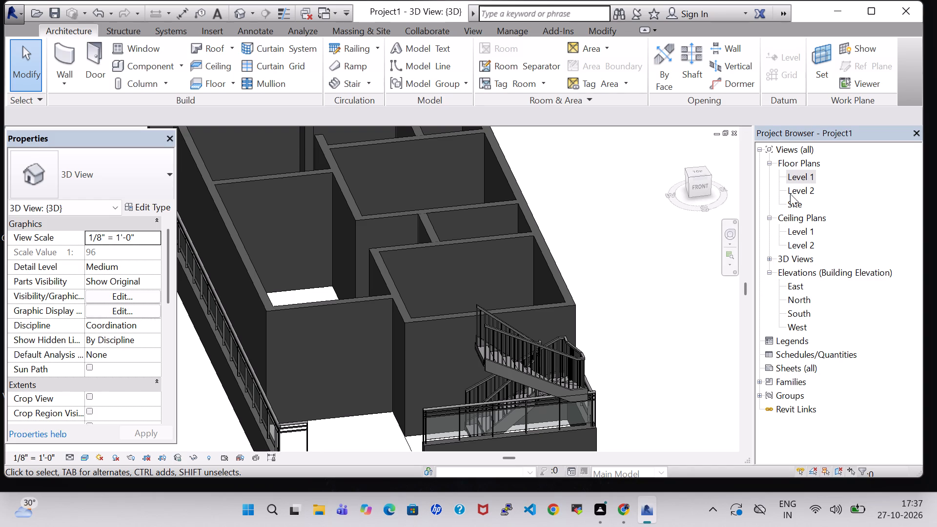
shift+middle_drag(628, 357, 581, 355)
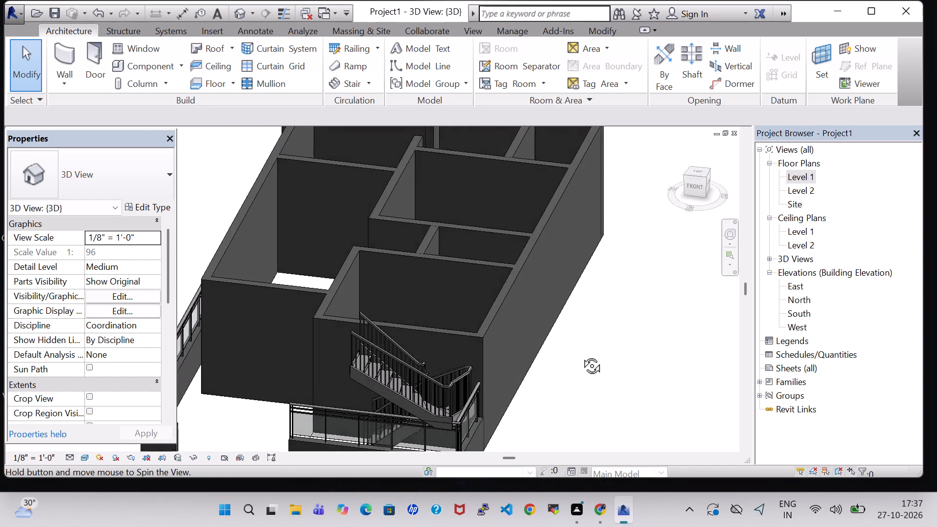
shift+middle_drag(581, 355, 599, 380)
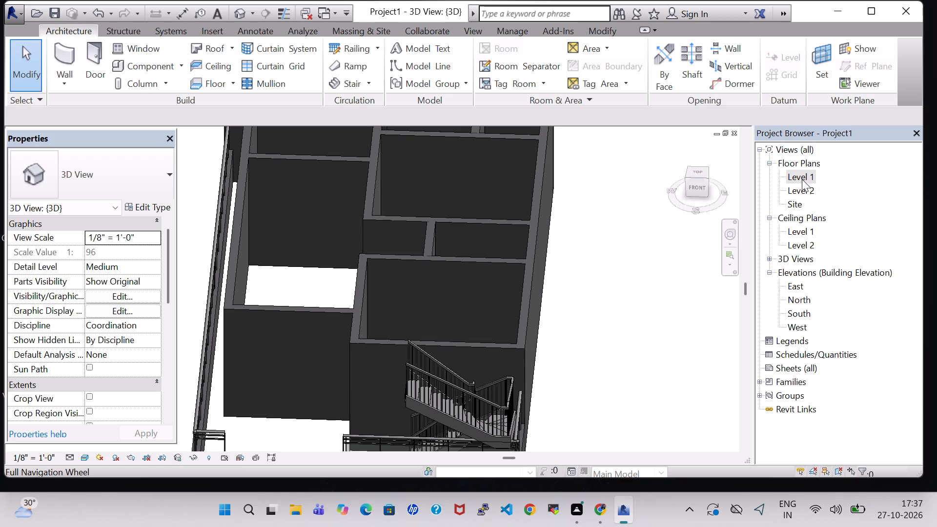
Reopen the winder stair for editing in the Level 1 plan and narrow its run to about 2'-3" wide.
double_click(802, 179)
scroll(646, 326, down, 2)
double_click(553, 348)
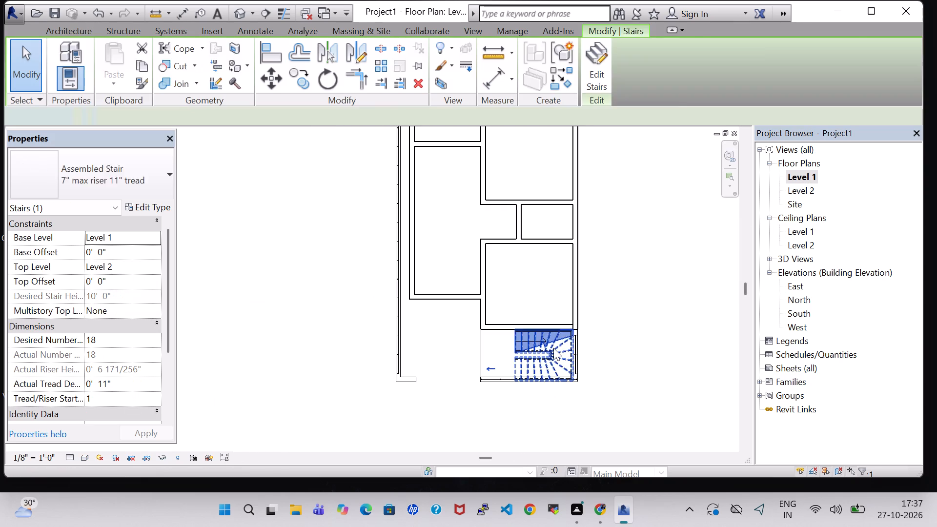
scroll(553, 348, up, 10)
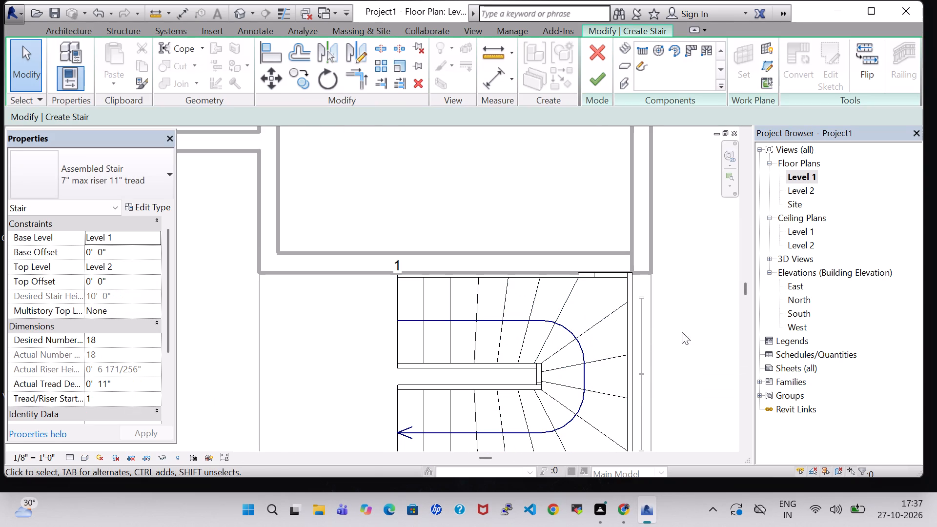
middle_drag(682, 332, 670, 227)
click(510, 297)
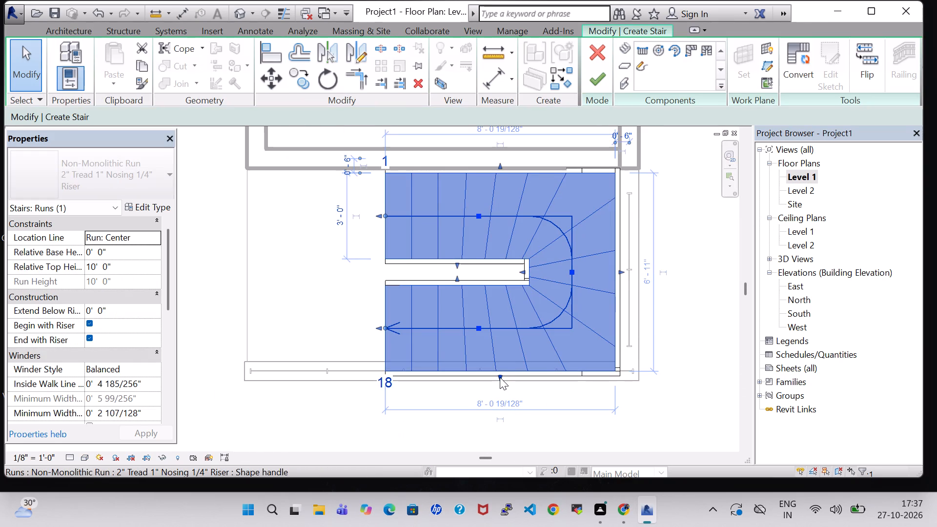
drag(500, 377, 498, 353)
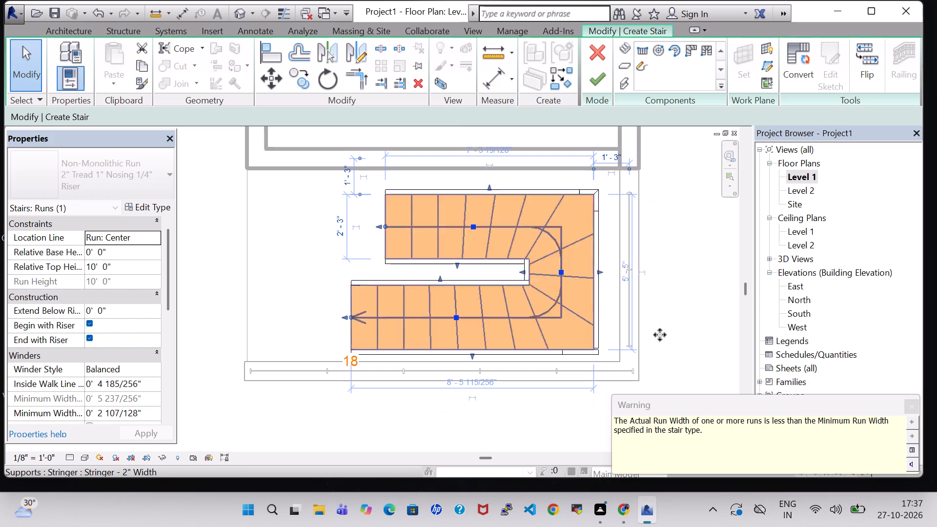
click(681, 222)
Nudge the winder run slightly south and then east until it sits about 7" from the east boundary wall.
click(569, 194)
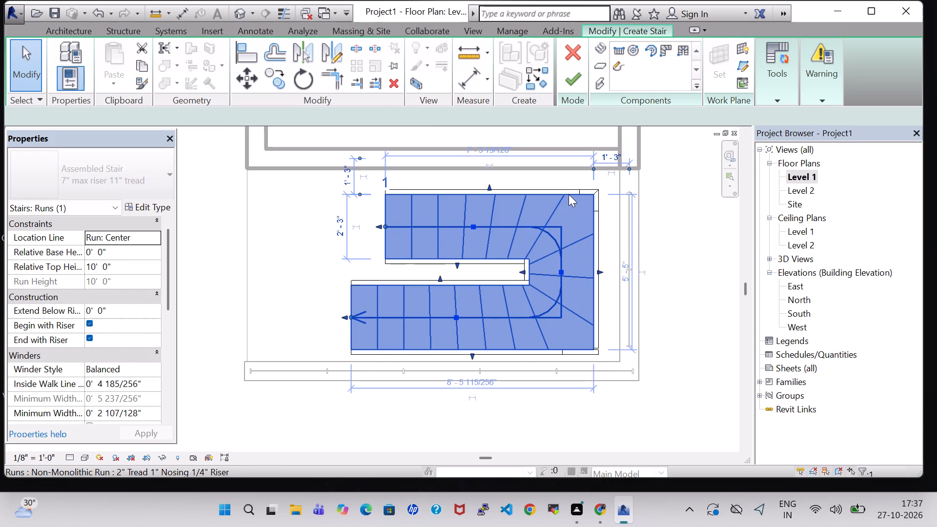
key(Down)
key(Right)
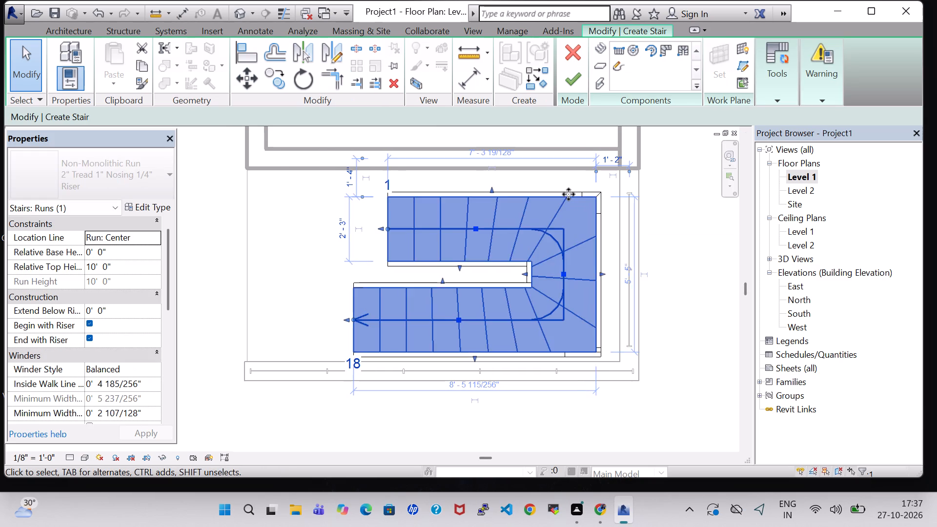
key(Right)
key(Right)
key(Right)
key(Right)
key(Right)
key(Right)
key(Right)
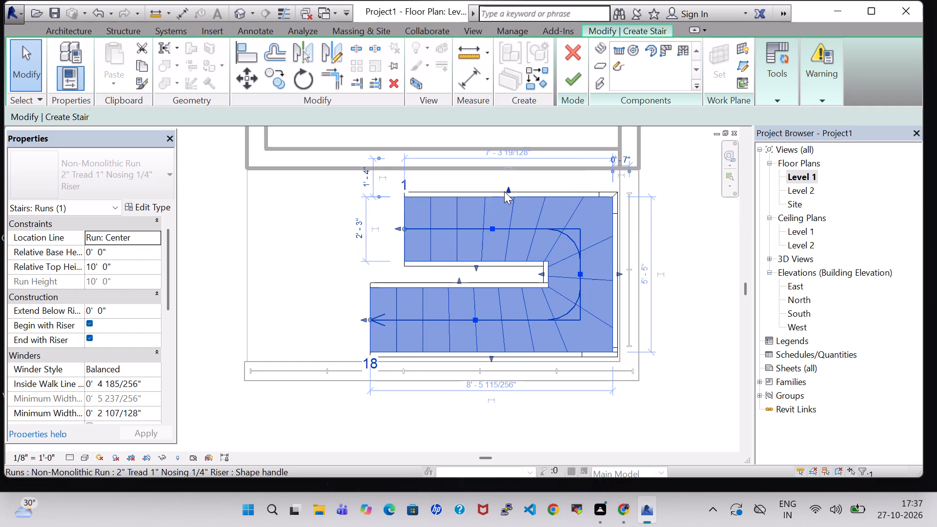
Widen the winder run to about 2'-10", then shift it west and slightly north, away from the boundary walls.
drag(508, 190, 498, 180)
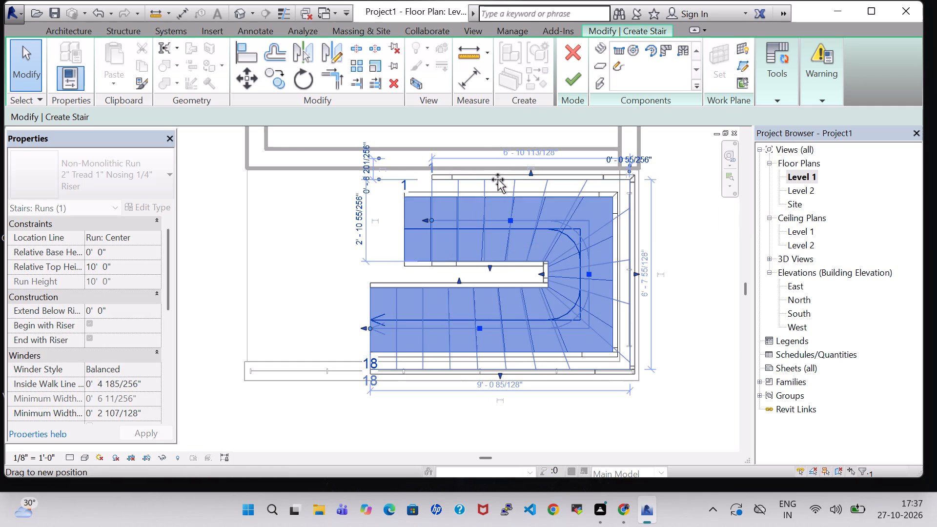
drag(498, 180, 464, 180)
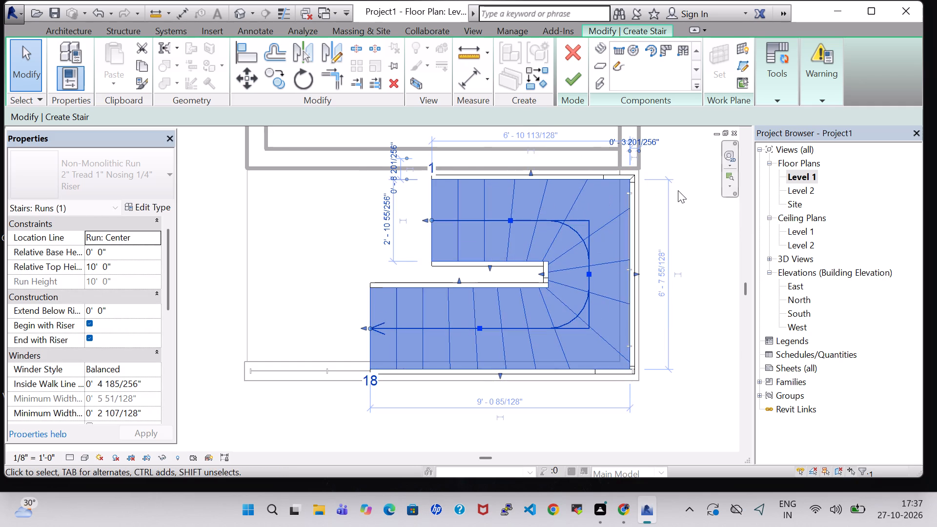
key(Left)
key(Left)
key(Left)
key(Left)
key(Left)
key(Left)
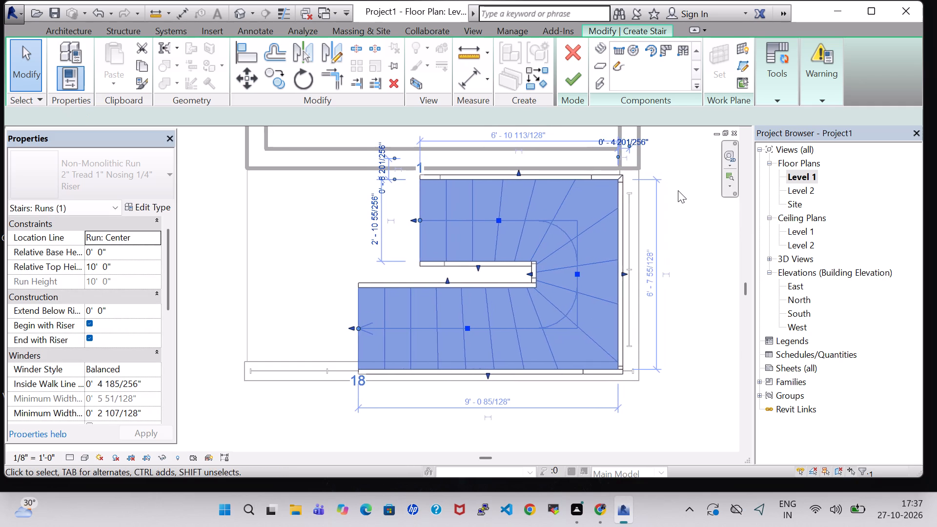
key(Left)
key(Left)
key(Left)
key(Up)
key(Up)
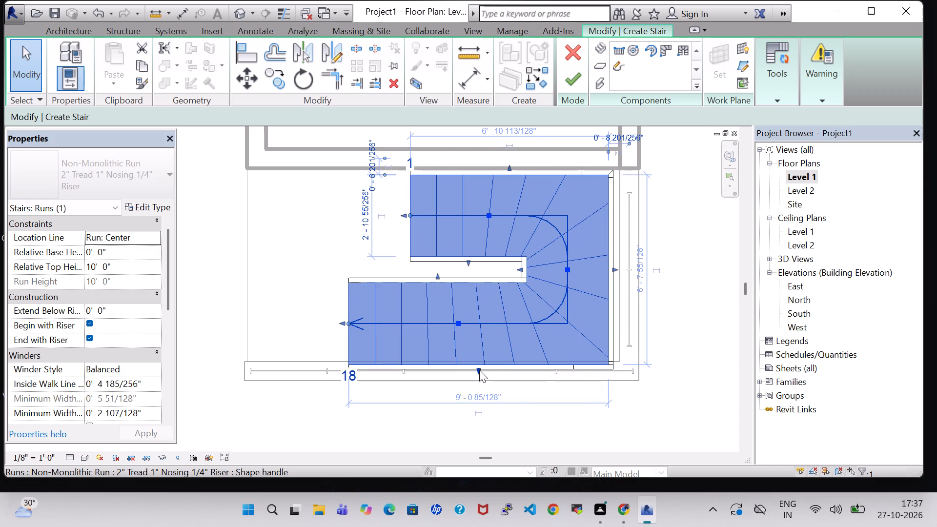
Narrow the winder run to about 2'-1" and finish the stair edit.
drag(479, 370, 480, 349)
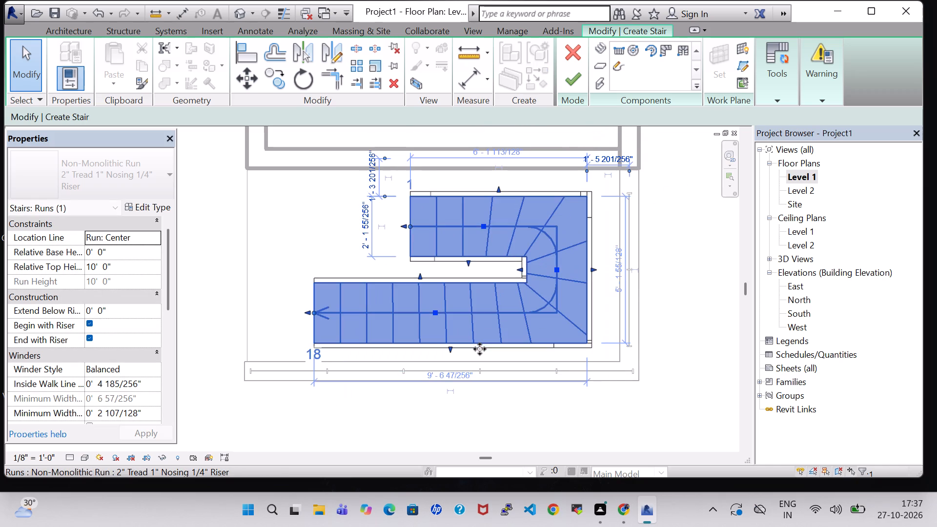
click(684, 256)
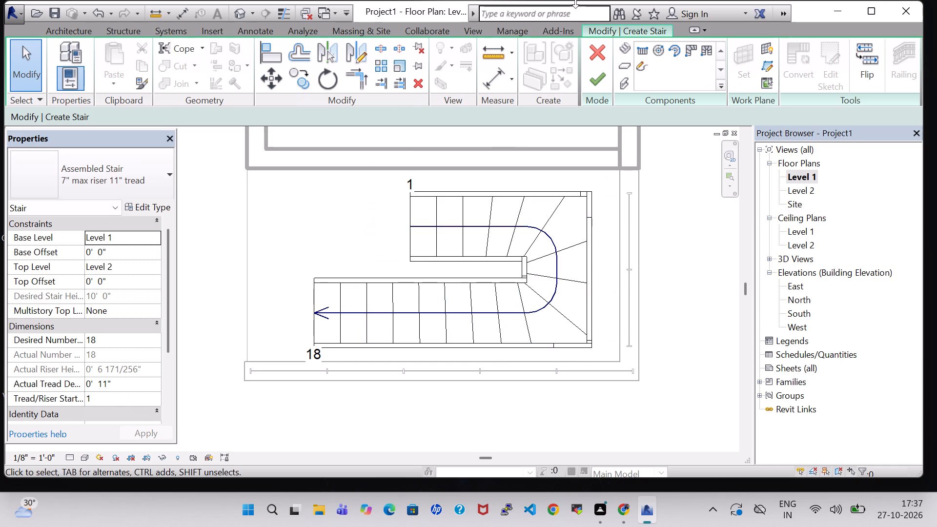
click(602, 80)
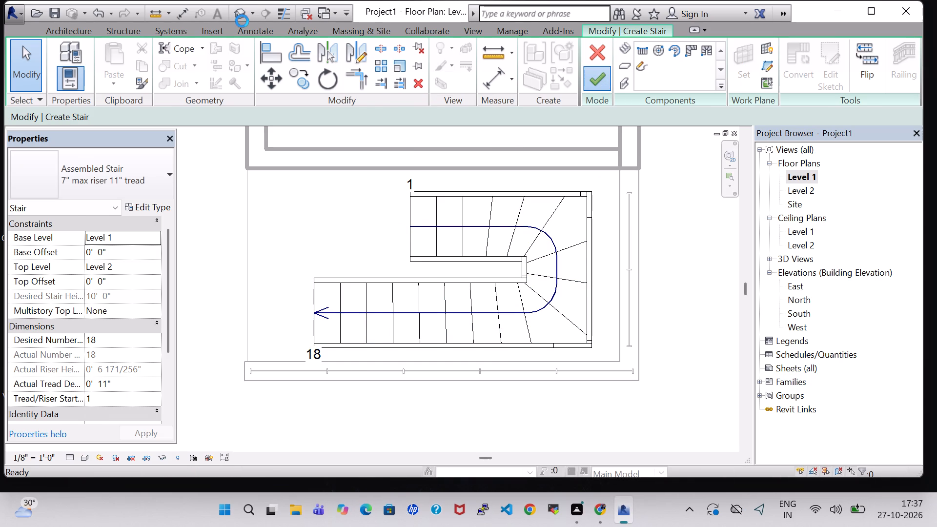
Examine the edited winder stair's fit between the room wall and the boundary walls in the 3D view.
click(242, 21)
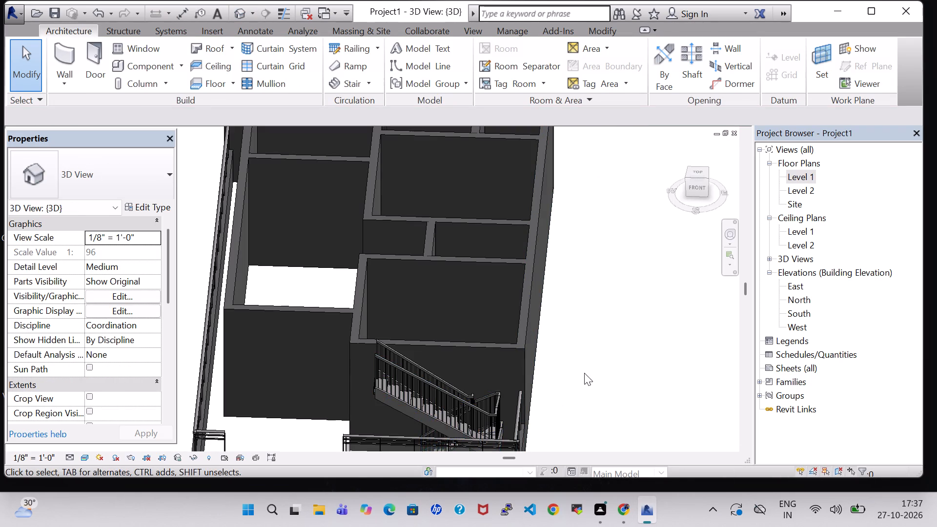
shift+middle_drag(584, 366, 645, 330)
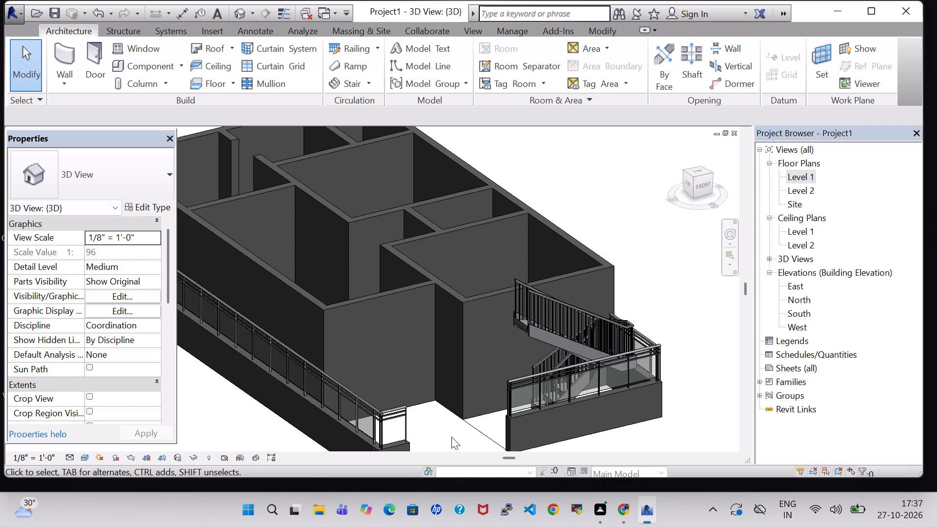
shift+middle_drag(451, 437, 529, 426)
shift+middle_drag(688, 386, 683, 444)
scroll(683, 435, down, 1)
shift+middle_drag(699, 348, 700, 430)
shift+middle_drag(701, 355, 735, 394)
shift+middle_drag(699, 275, 681, 304)
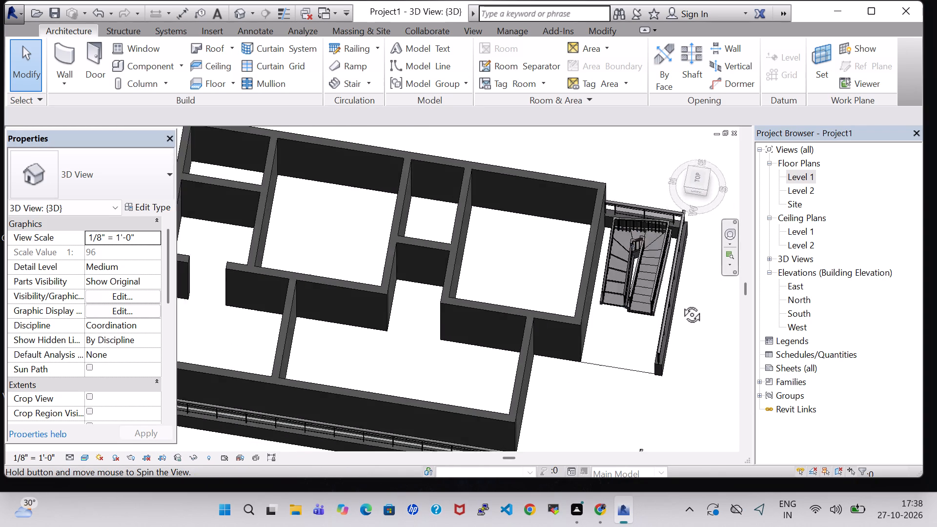
shift+middle_drag(681, 304, 680, 339)
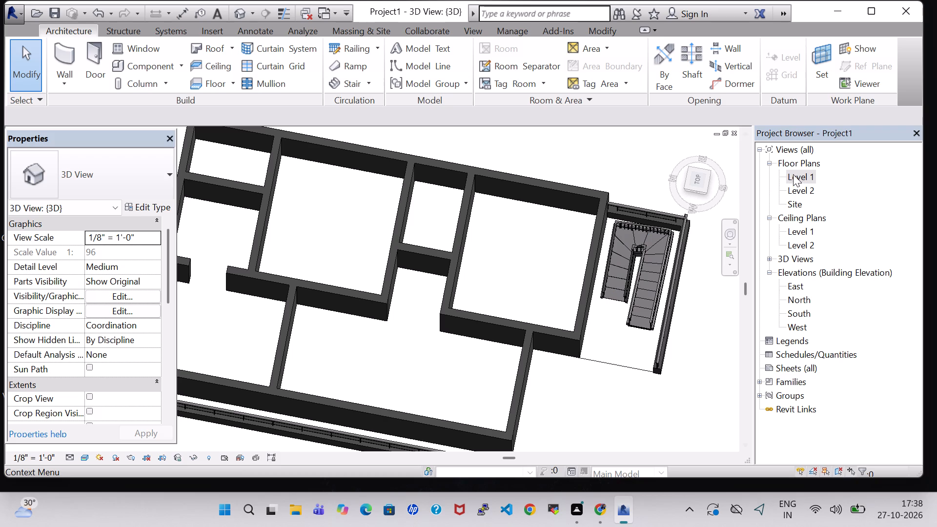
Reopen the stair in the Level 1 plan, nudge the run north toward the room wall and widen it to about 2'-6".
double_click(804, 177)
scroll(562, 352, down, 2)
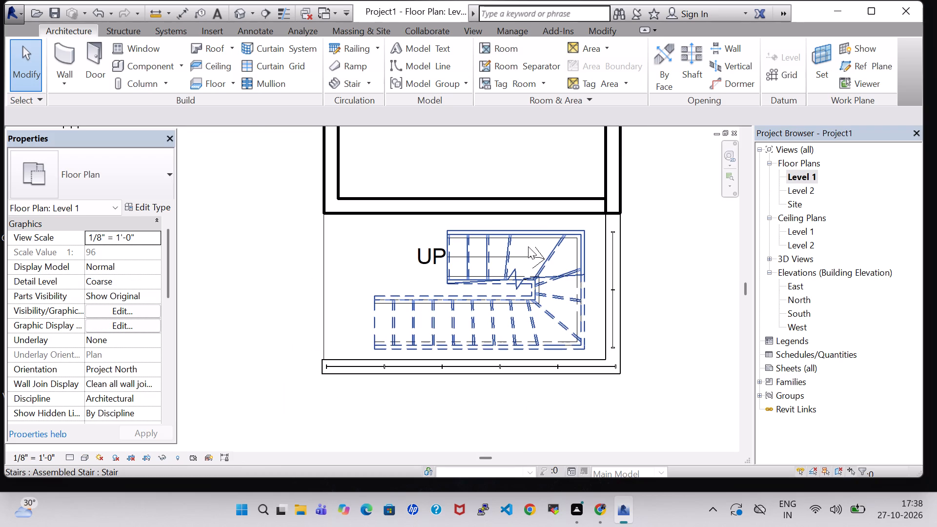
double_click(528, 239)
click(234, 14)
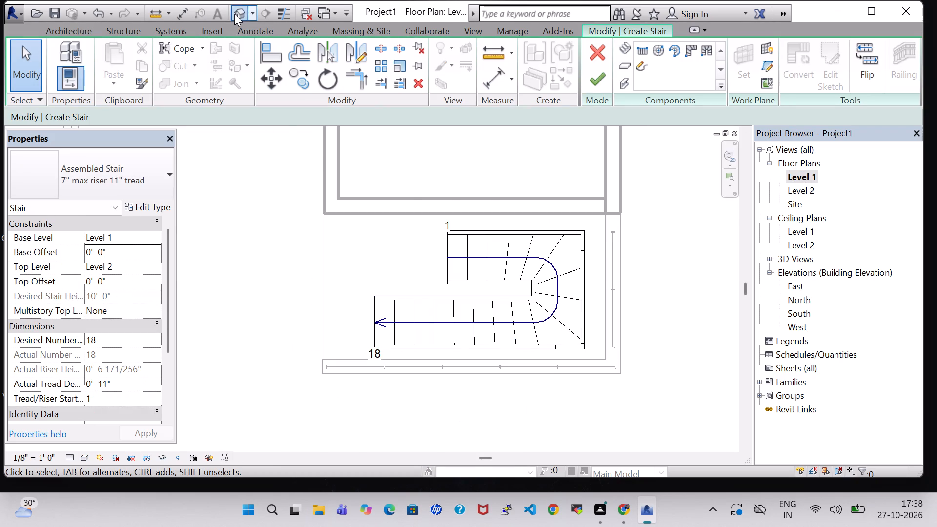
middle_drag(624, 384, 456, 295)
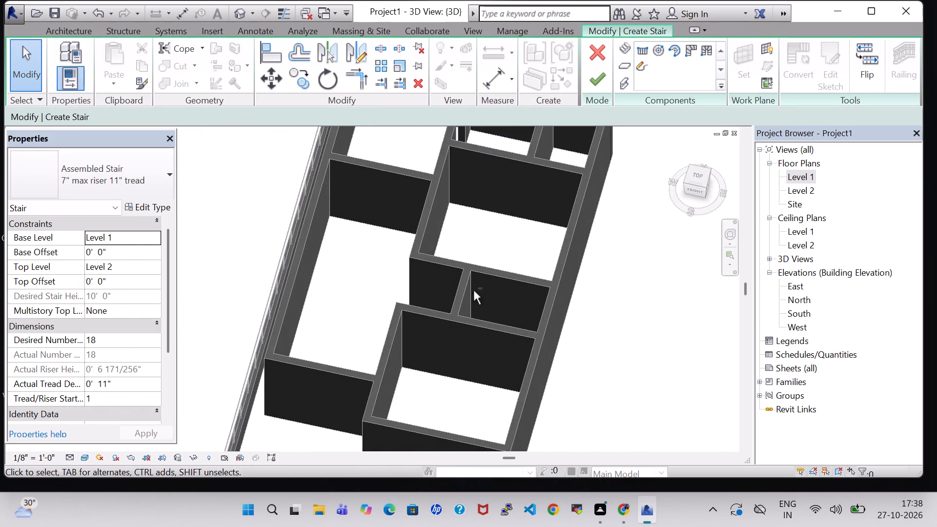
shift+middle_drag(601, 374, 611, 252)
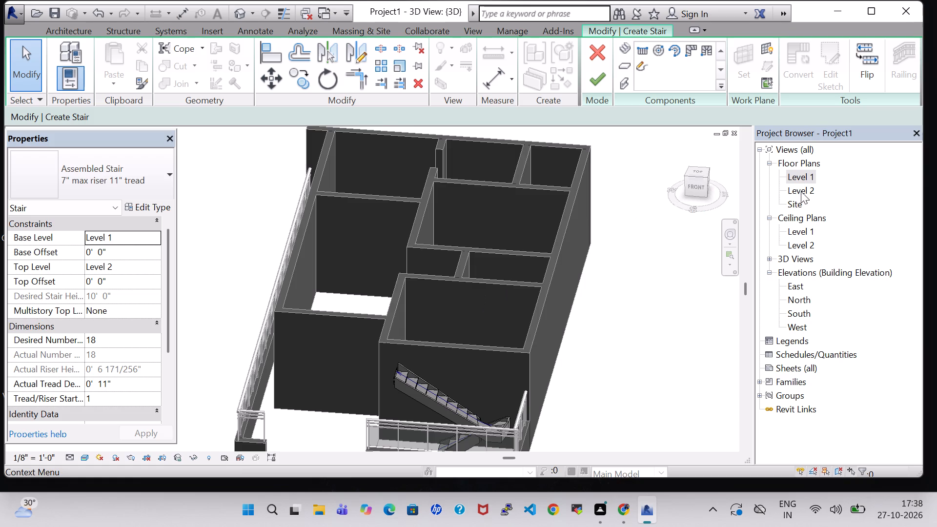
double_click(797, 176)
scroll(640, 277, down, 2)
scroll(554, 285, up, 3)
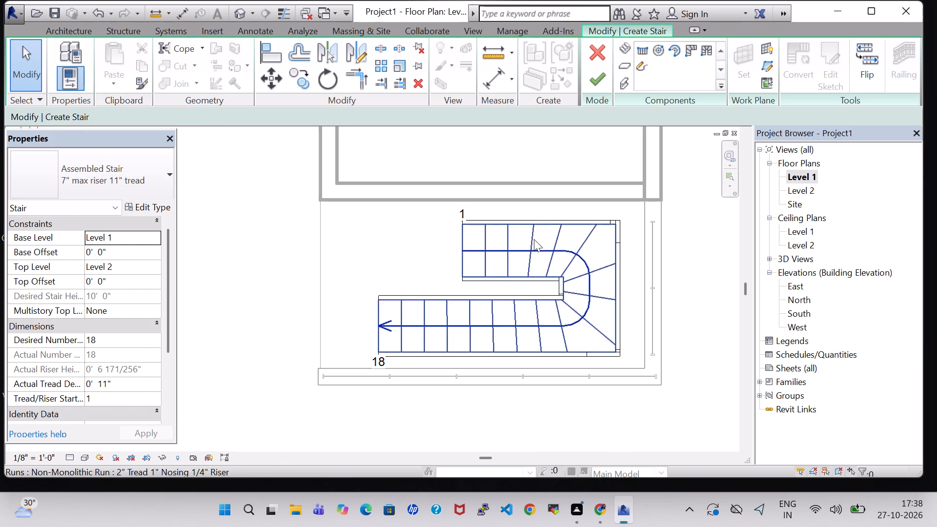
click(530, 223)
key(Up)
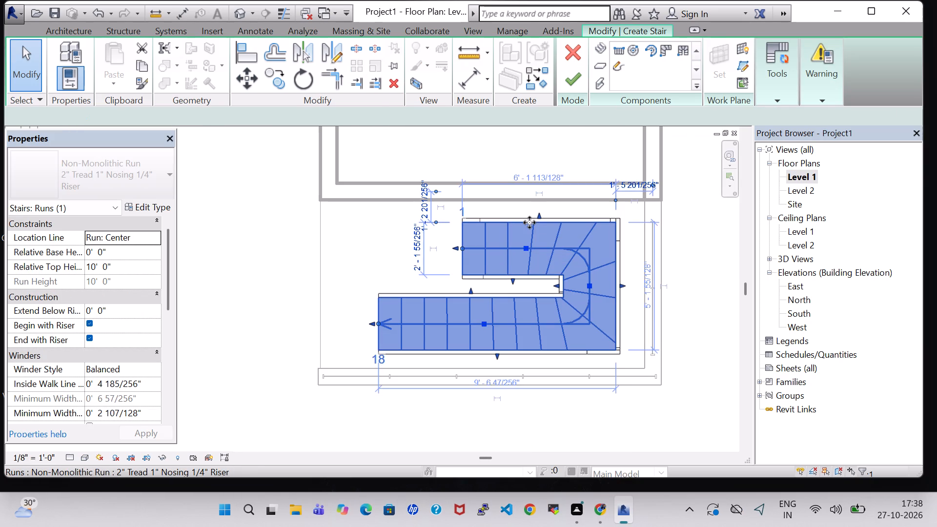
key(Up)
key(Up)
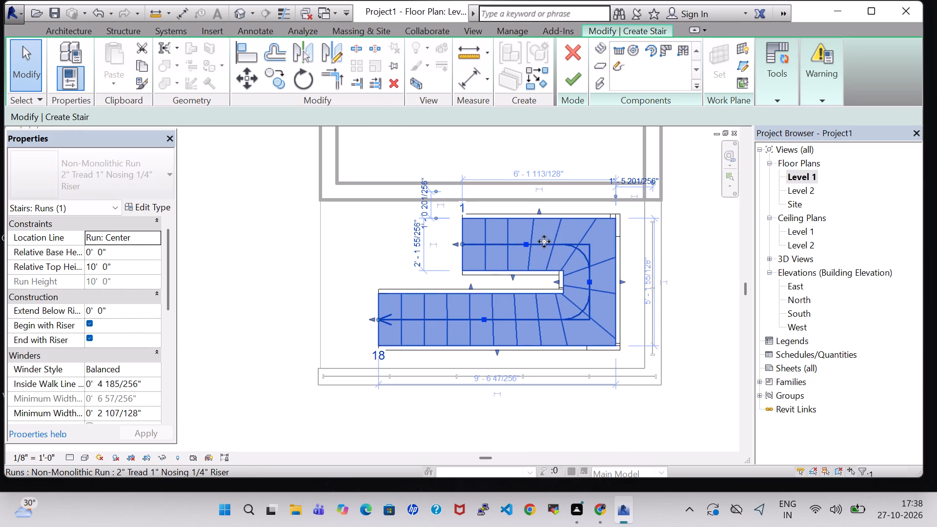
drag(540, 213, 540, 208)
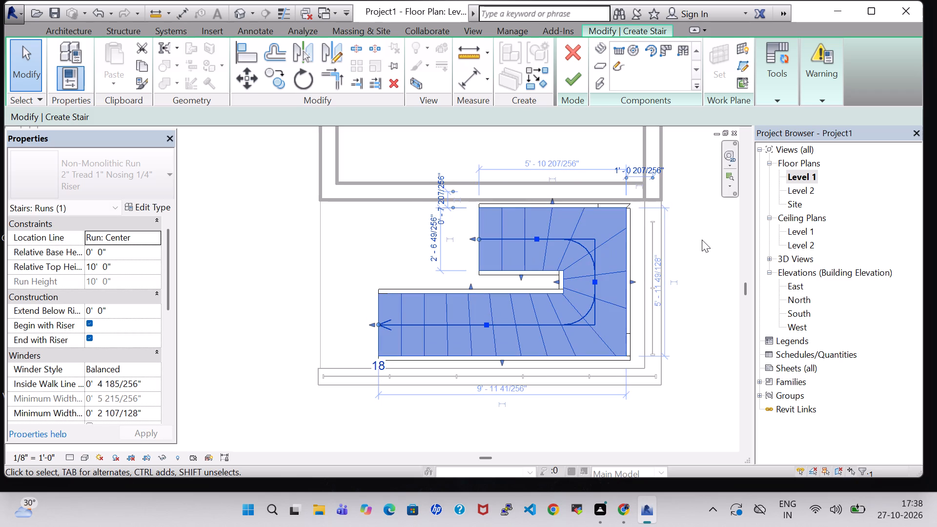
click(699, 249)
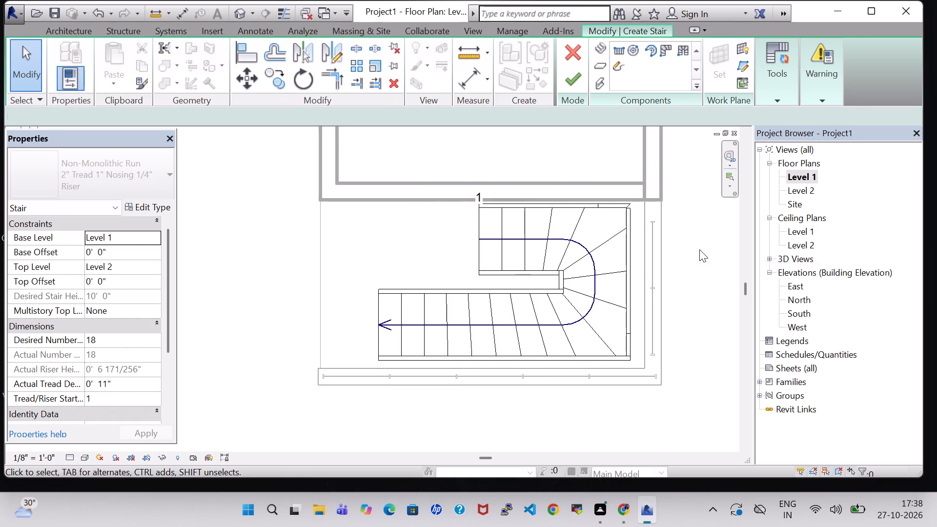
Extend the stair's first run westward to about 9'-11" long, shortening the second run, and finish the stair edit.
key(Right)
key(Right)
key(Right)
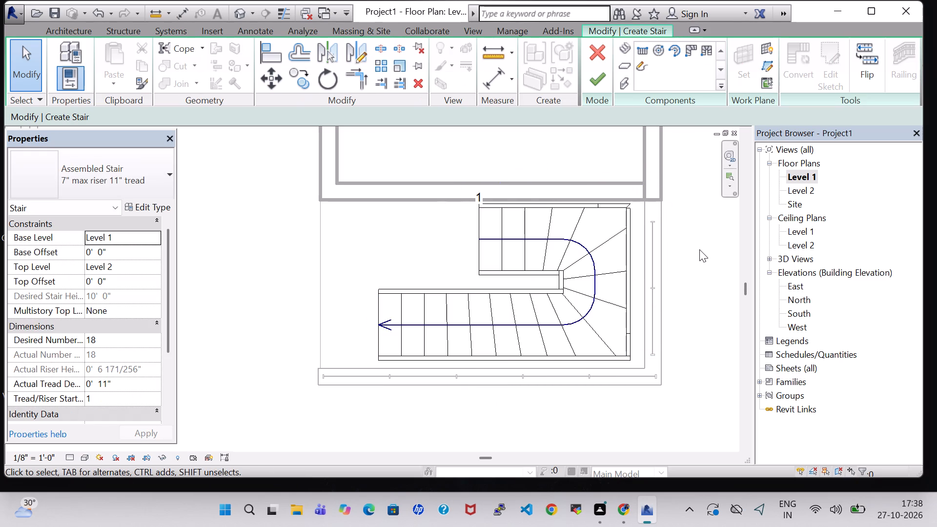
click(626, 250)
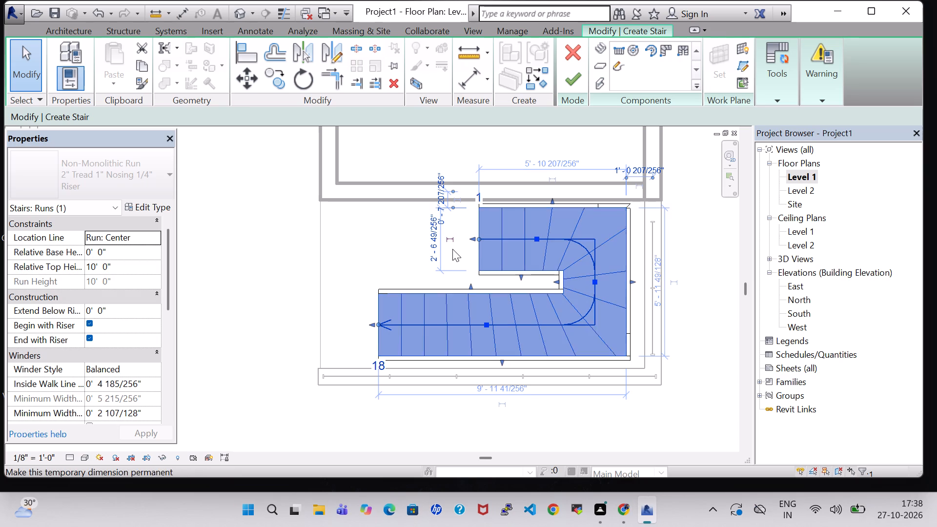
drag(473, 240, 405, 253)
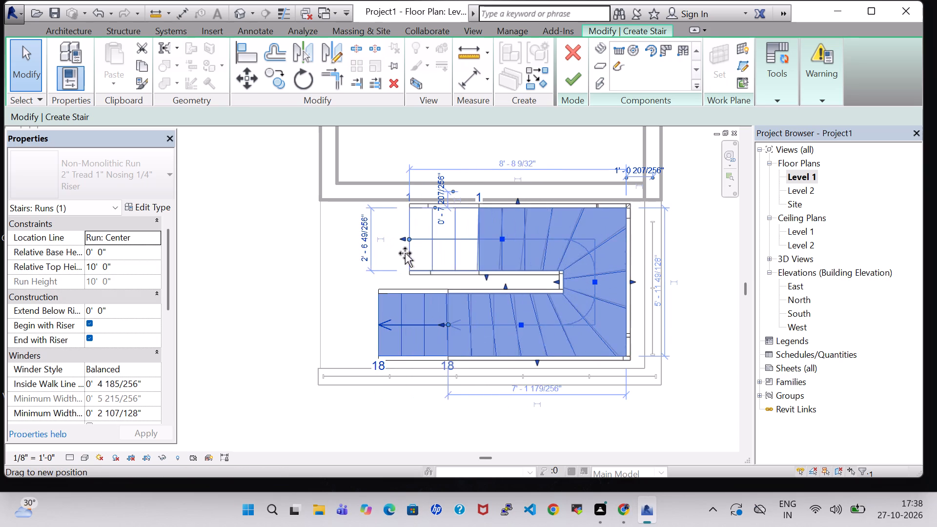
drag(405, 253, 378, 261)
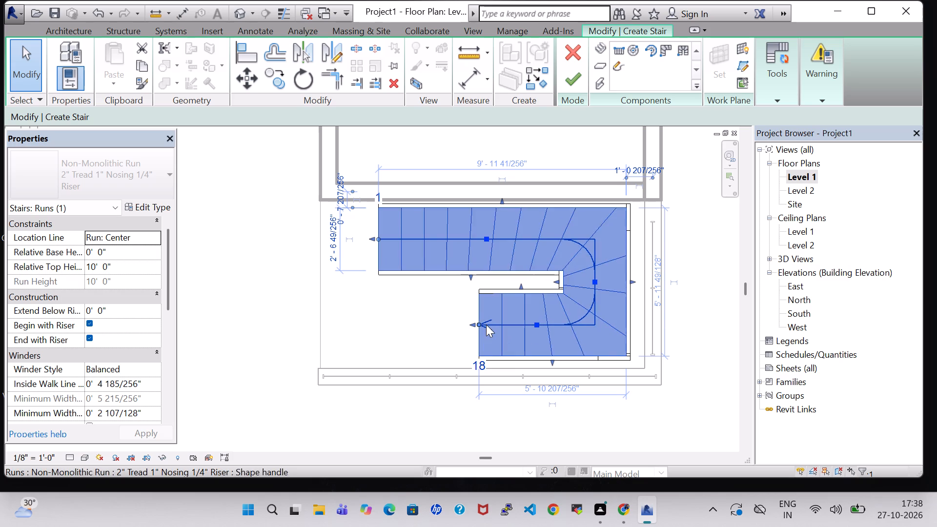
click(570, 74)
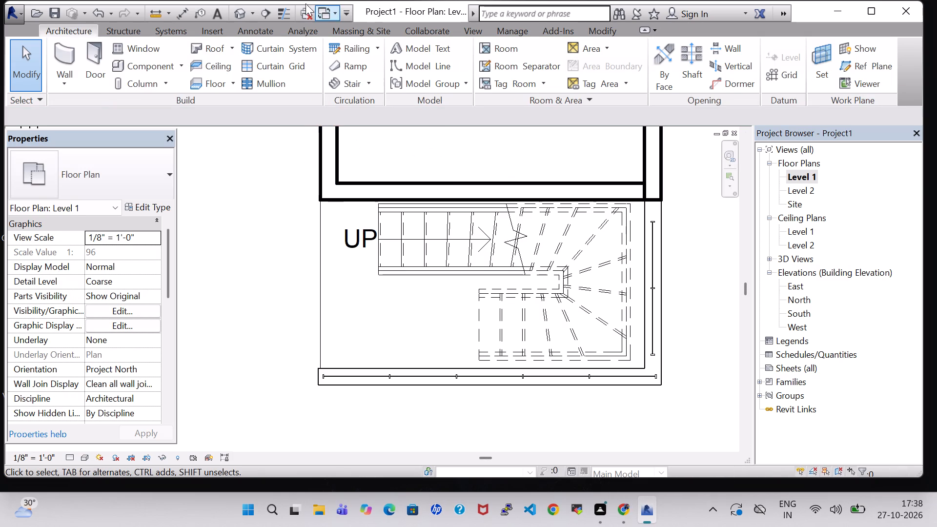
Examine the reshaped stair and its railings from several angles in the 3D view.
click(236, 16)
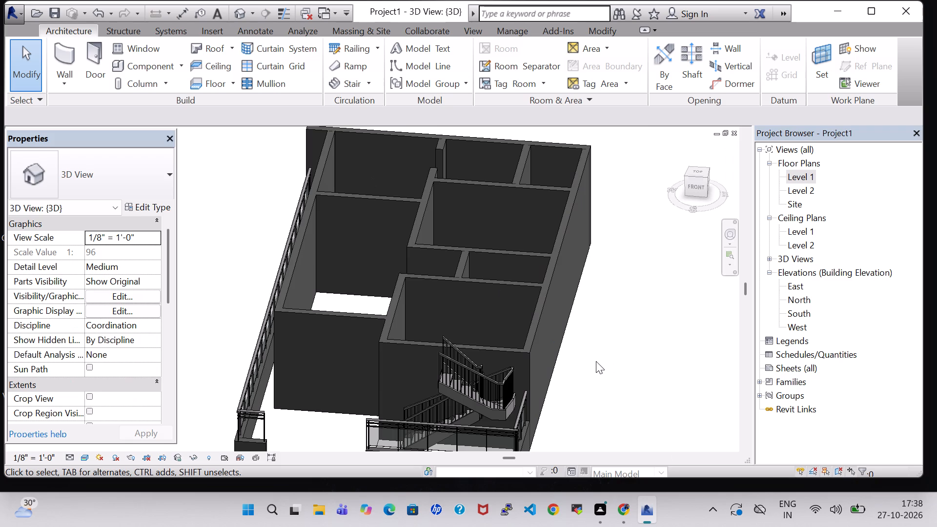
shift+middle_drag(596, 361, 735, 353)
shift+middle_drag(688, 375, 707, 425)
shift+middle_drag(717, 325, 575, 315)
middle_drag(585, 353, 583, 240)
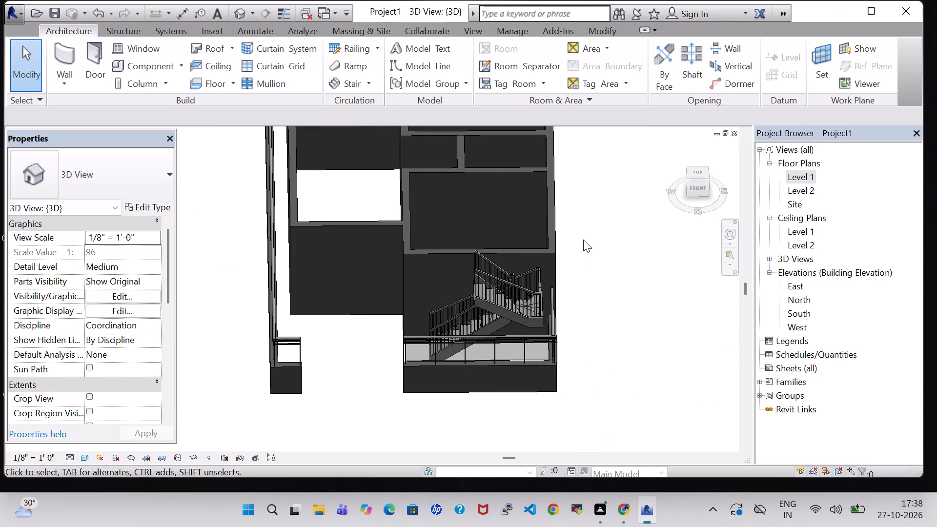
shift+middle_drag(607, 258, 544, 233)
shift+middle_drag(515, 286, 567, 299)
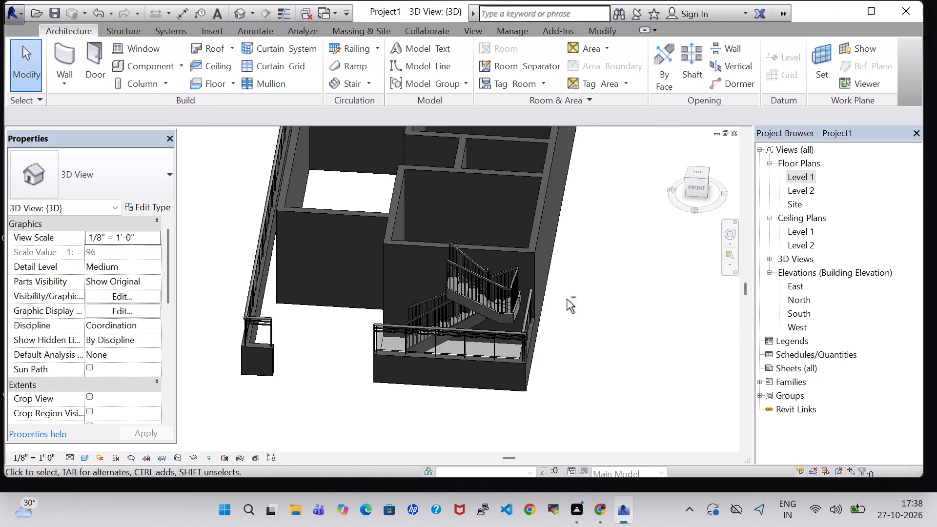
In the Level 1 plan, nudge the whole winder stair slightly east toward the east boundary wall.
shift+middle_drag(578, 336, 644, 336)
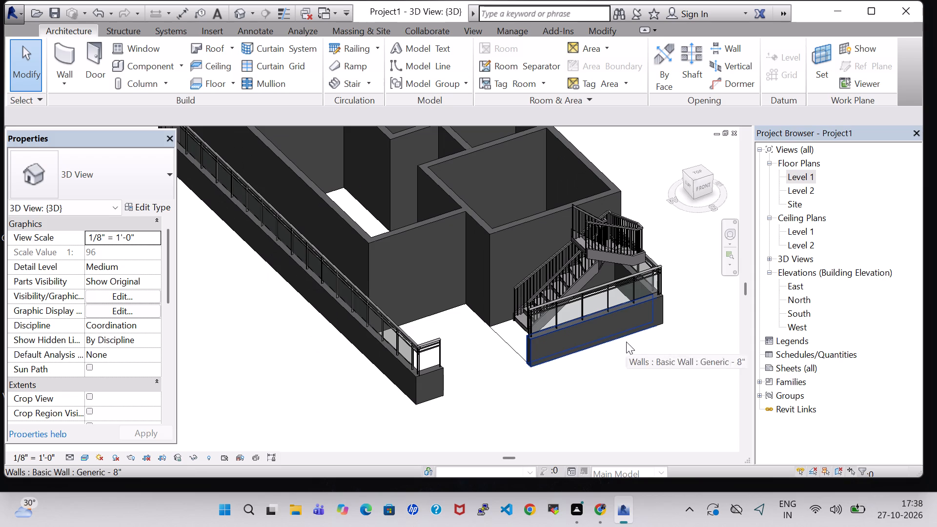
shift+middle_drag(588, 373, 683, 340)
shift+middle_drag(686, 274, 677, 326)
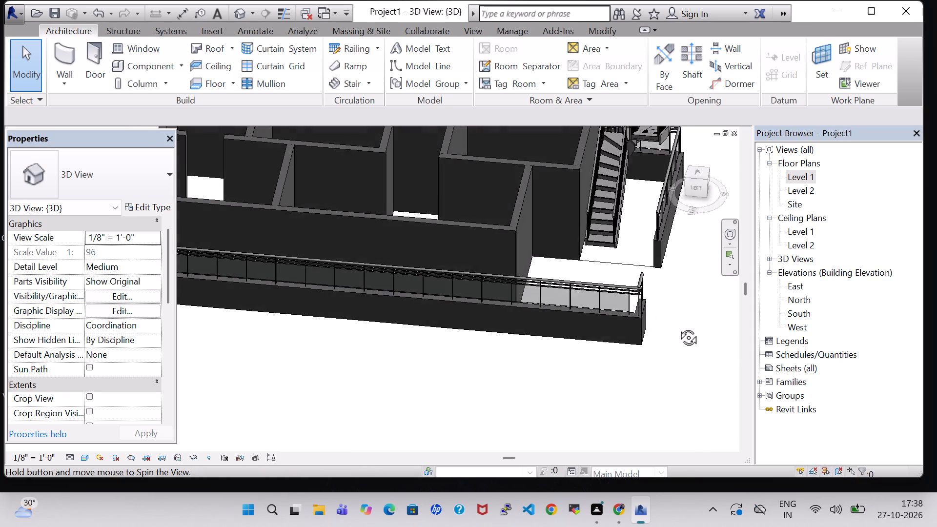
shift+middle_drag(677, 326, 677, 327)
double_click(803, 177)
scroll(409, 337, down, 3)
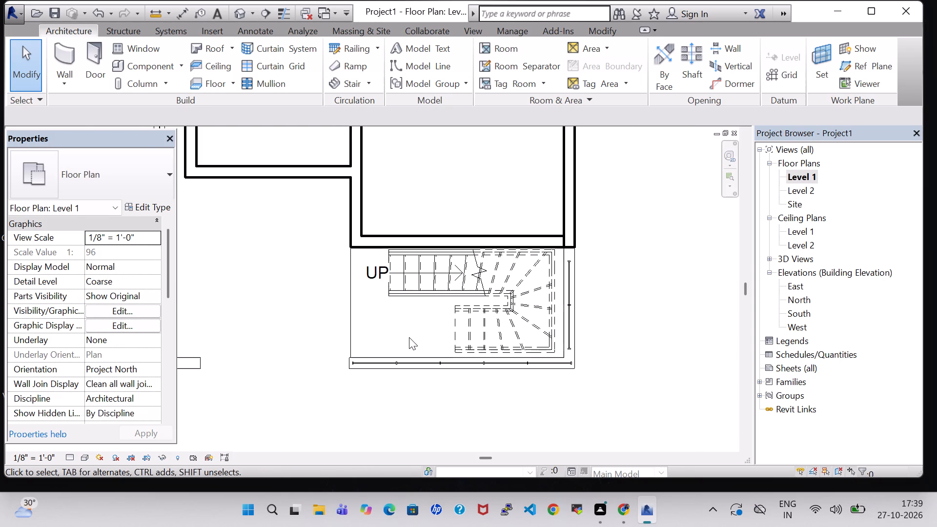
click(541, 257)
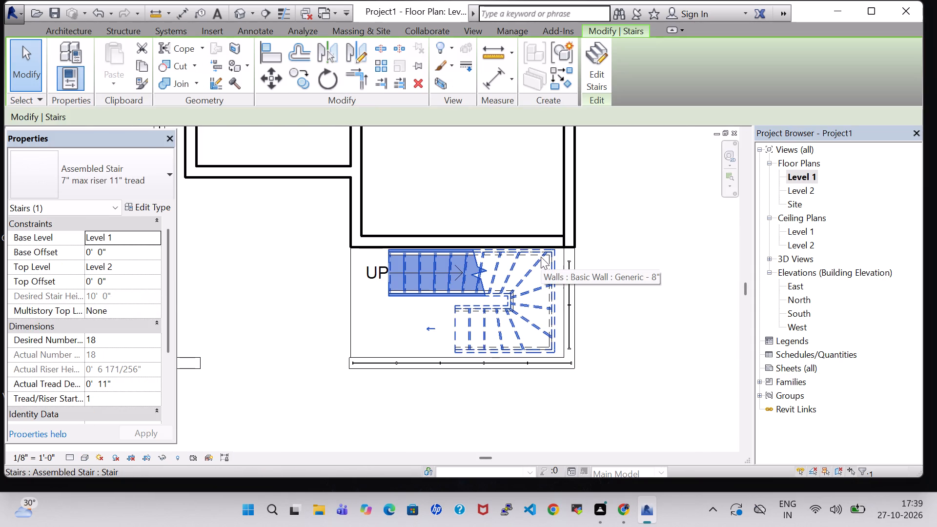
key(Down)
key(Up)
key(Right)
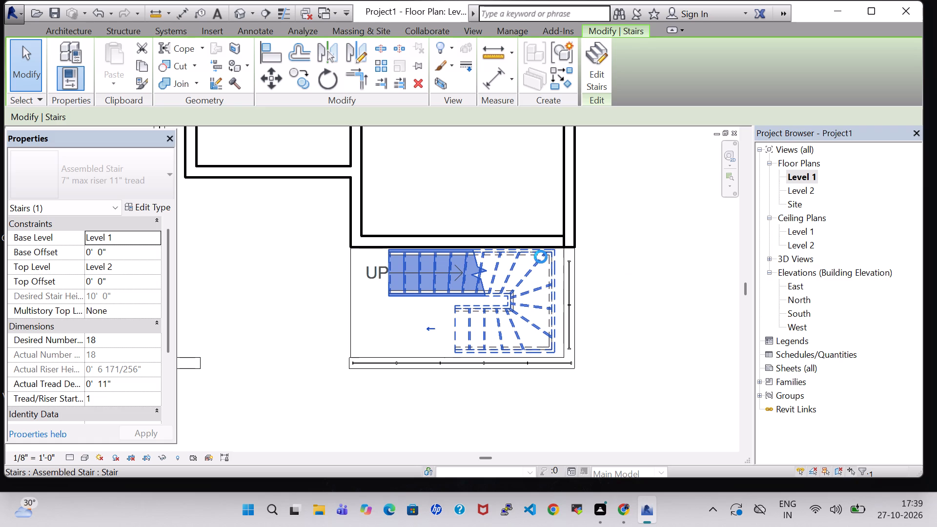
key(Right)
click(685, 223)
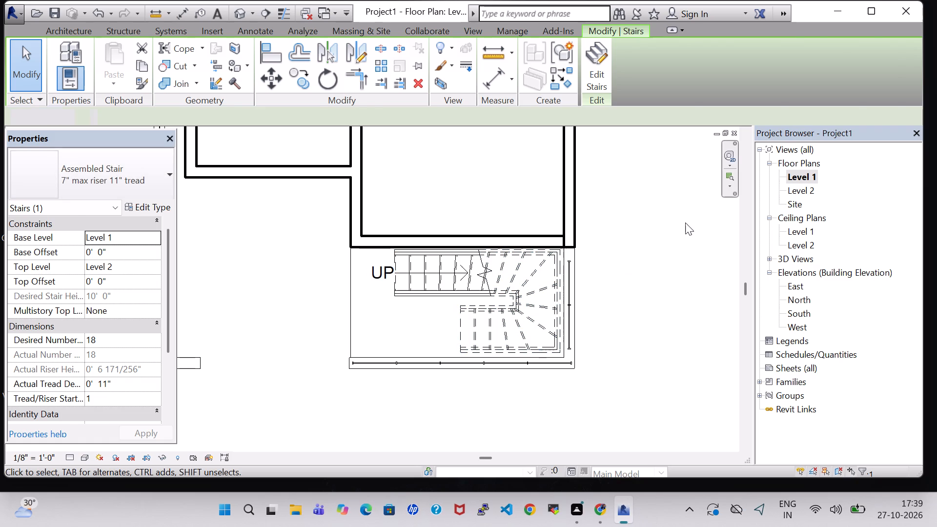
Examine the moved stair's fit against the room wall and the railed boundary walls from several angles in 3D.
click(243, 14)
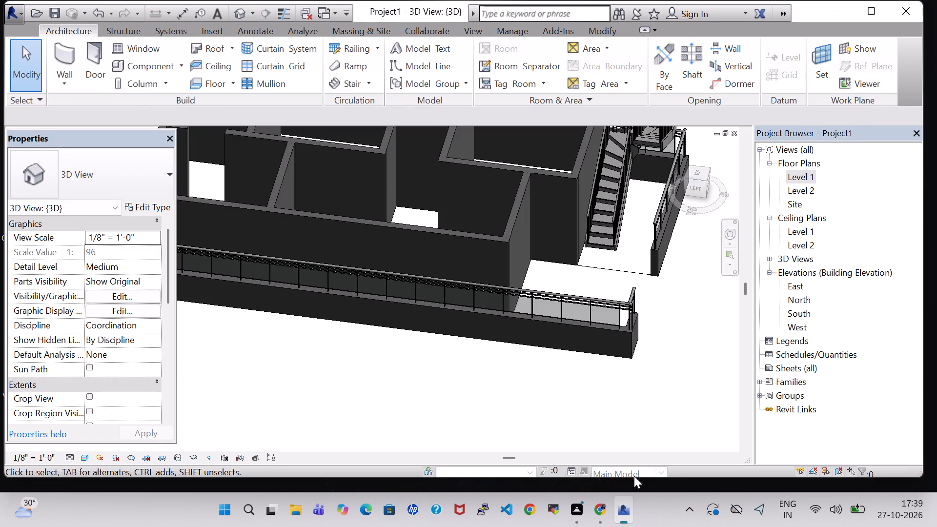
shift+middle_drag(701, 325, 668, 336)
shift+scroll(700, 325, down, 1)
shift+middle_drag(668, 336, 659, 358)
shift+middle_drag(659, 345, 661, 345)
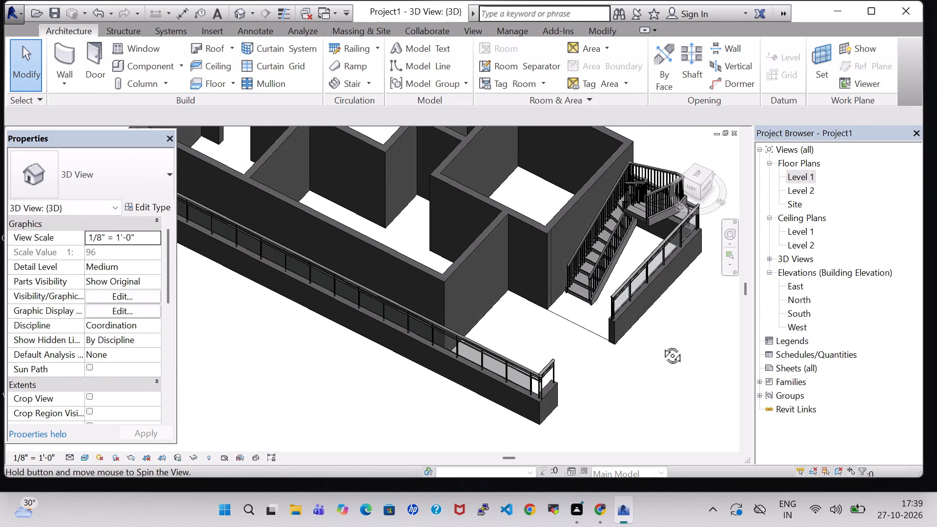
shift+middle_drag(661, 345, 681, 366)
middle_drag(686, 300, 549, 333)
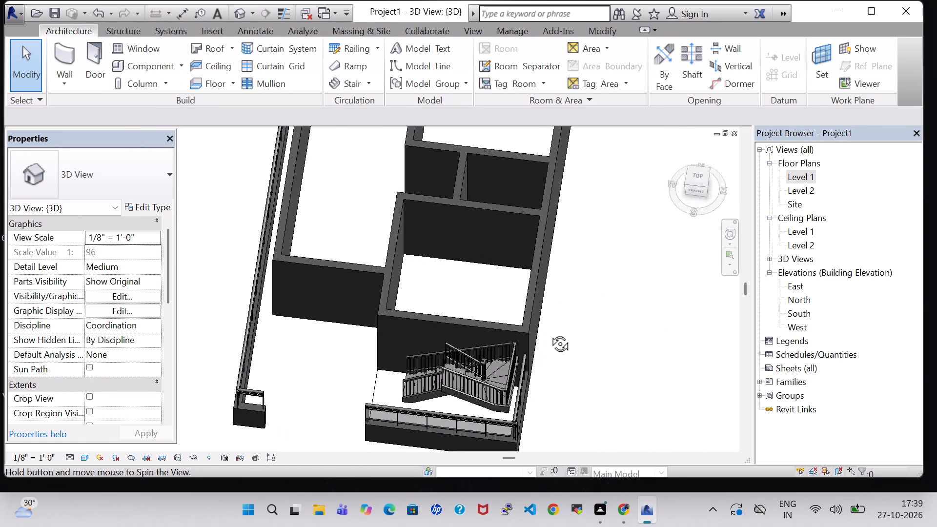
middle_drag(549, 333, 522, 284)
shift+middle_drag(509, 378, 512, 312)
scroll(511, 310, up, 5)
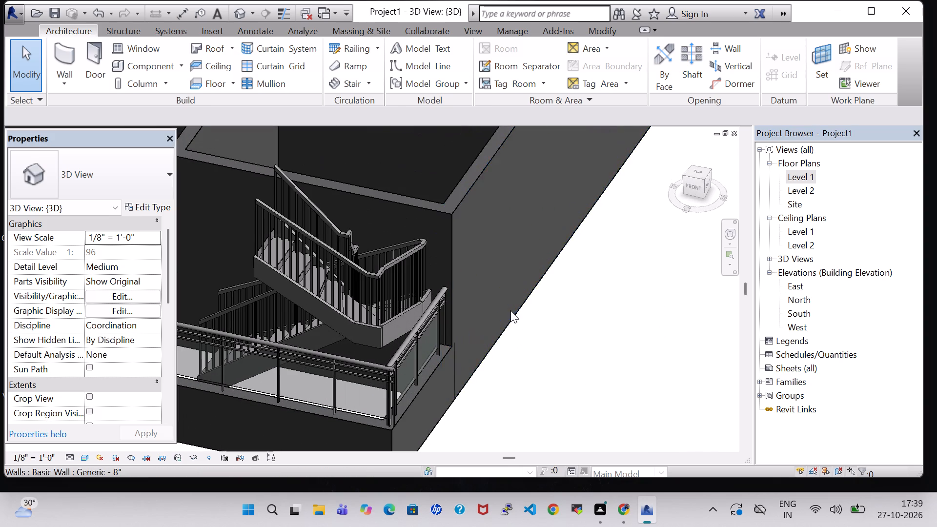
shift+middle_drag(535, 388, 581, 367)
scroll(609, 291, down, 2)
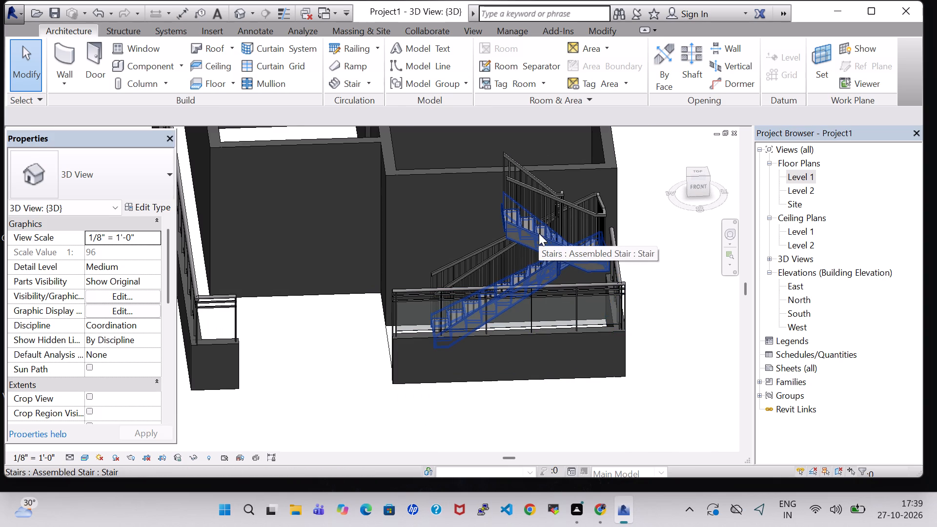
scroll(539, 233, down, 1)
middle_drag(655, 315, 652, 339)
shift+middle_click(652, 339)
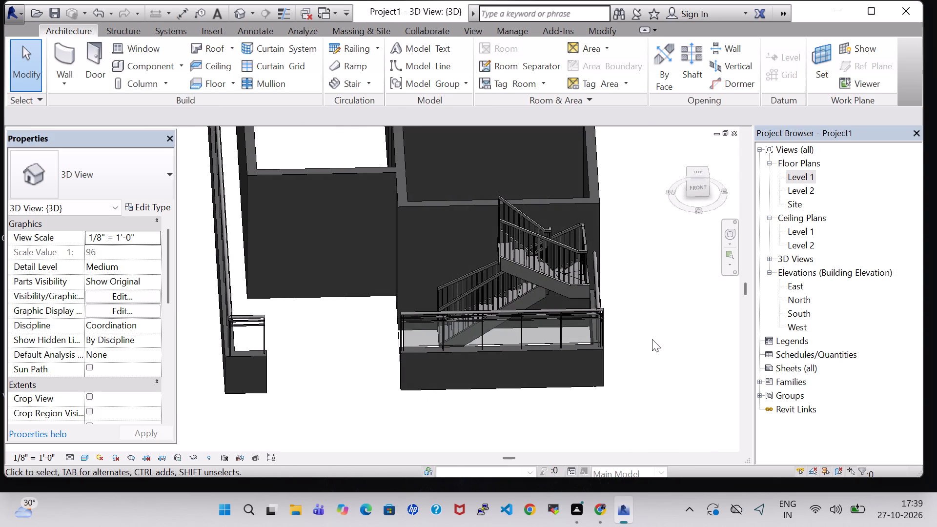
scroll(652, 322, down, 1)
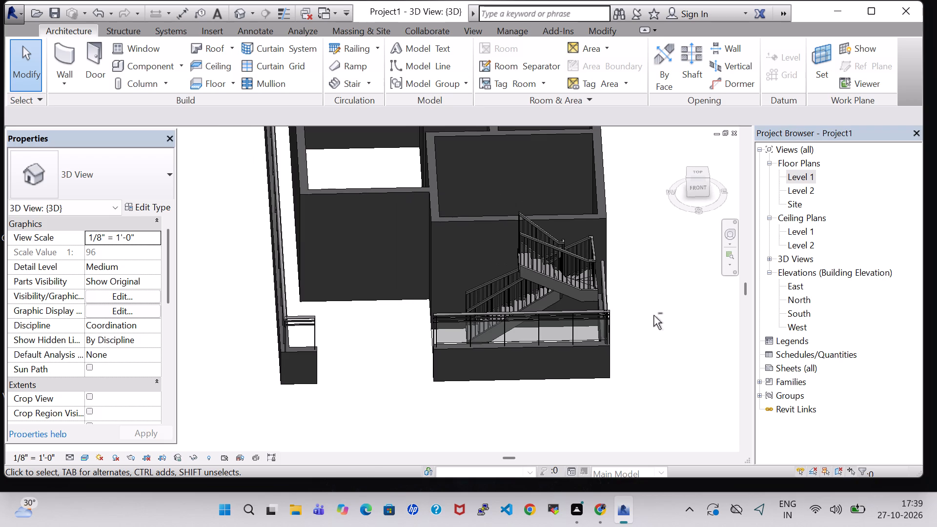
shift+middle_drag(653, 315, 635, 352)
shift+scroll(653, 315, down, 1)
In the Level 1 plan, start a Level 2 footprint roof without defined slope and draw its north edge along the outer wall face.
double_click(804, 173)
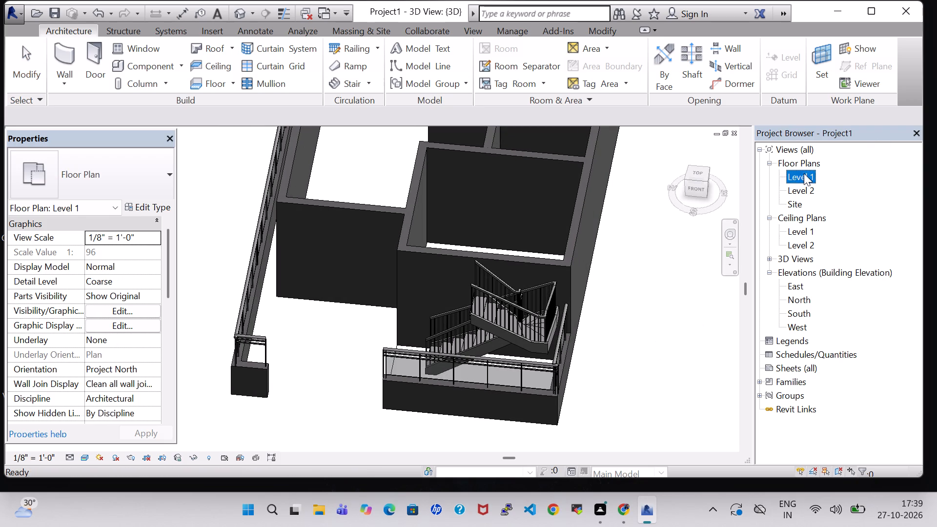
scroll(595, 263, down, 5)
middle_drag(613, 186, 651, 251)
scroll(617, 241, down, 2)
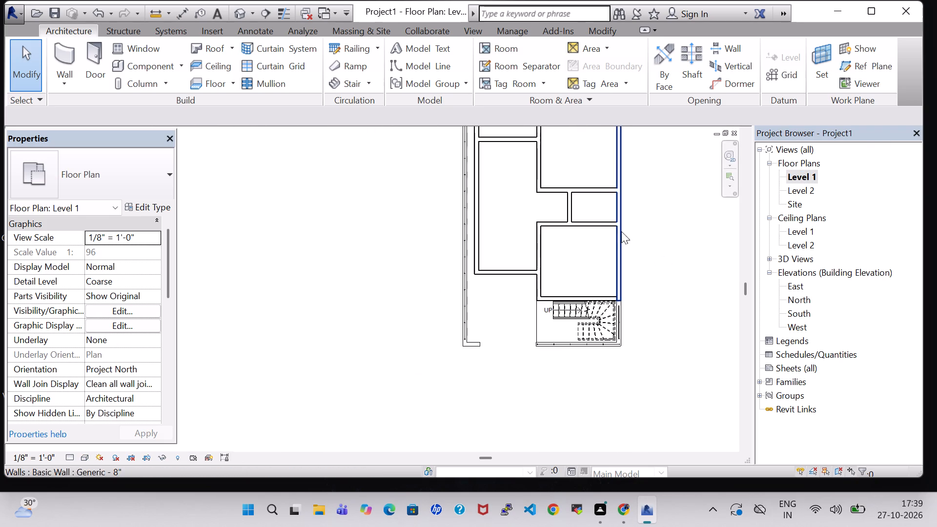
middle_drag(657, 205, 618, 281)
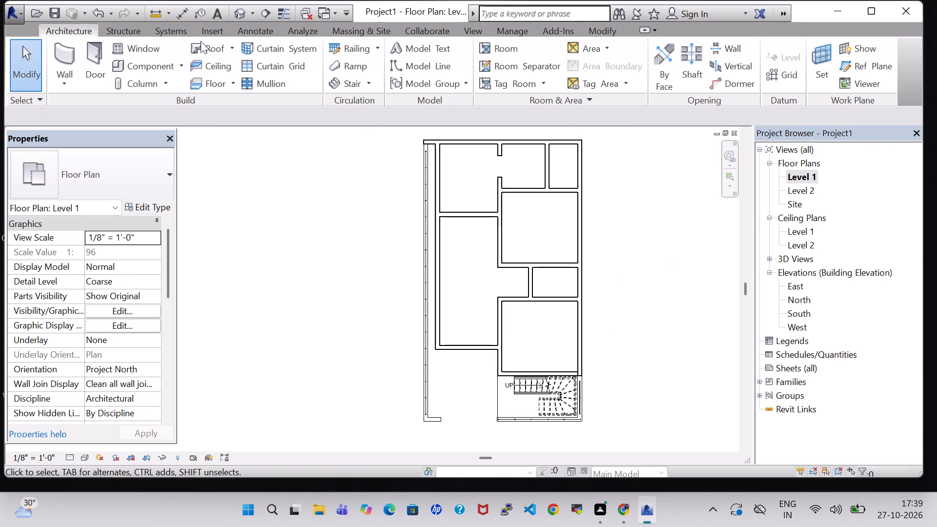
double_click(201, 41)
click(442, 274)
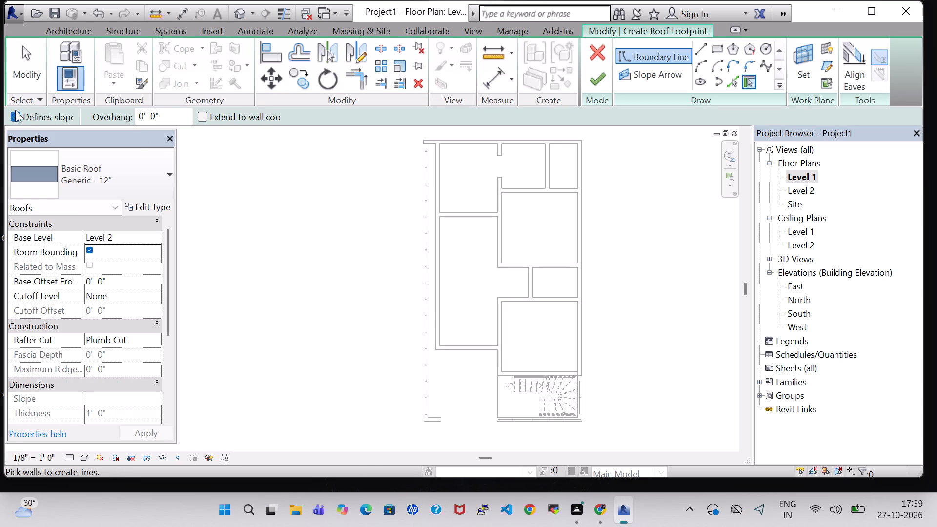
click(15, 117)
click(703, 47)
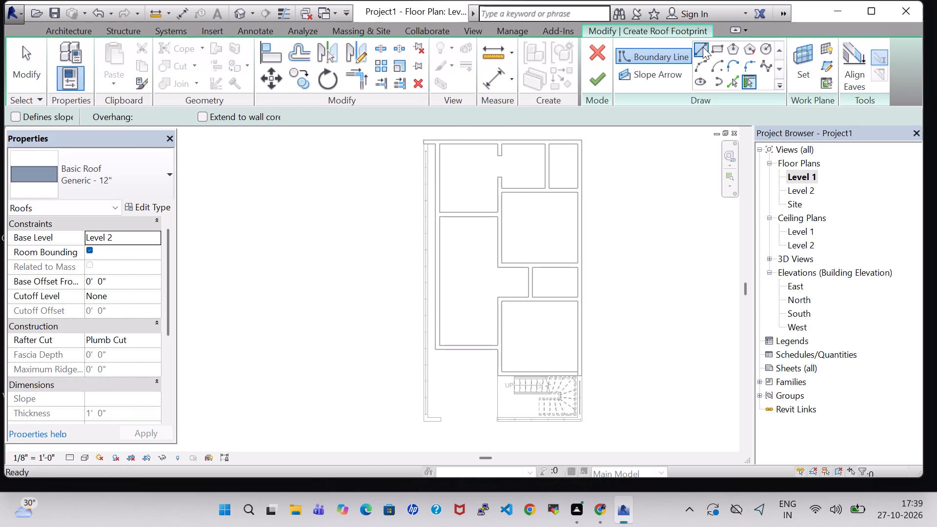
scroll(429, 142, up, 8)
click(417, 137)
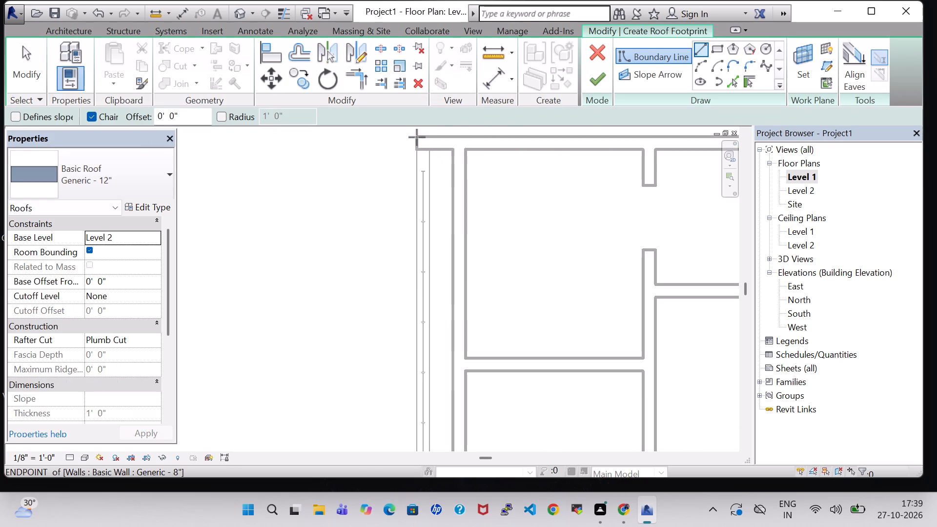
middle_drag(593, 134, 355, 142)
scroll(353, 142, down, 2)
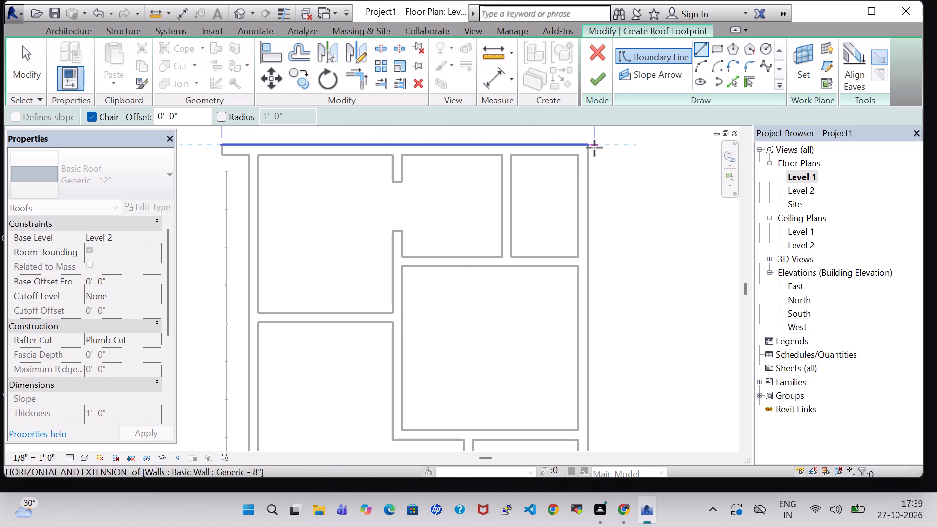
click(587, 148)
Draw the roof boundary down the east outer face and along the south boundary wall to the southwest corner.
middle_drag(594, 415, 595, 199)
middle_drag(596, 390, 607, 170)
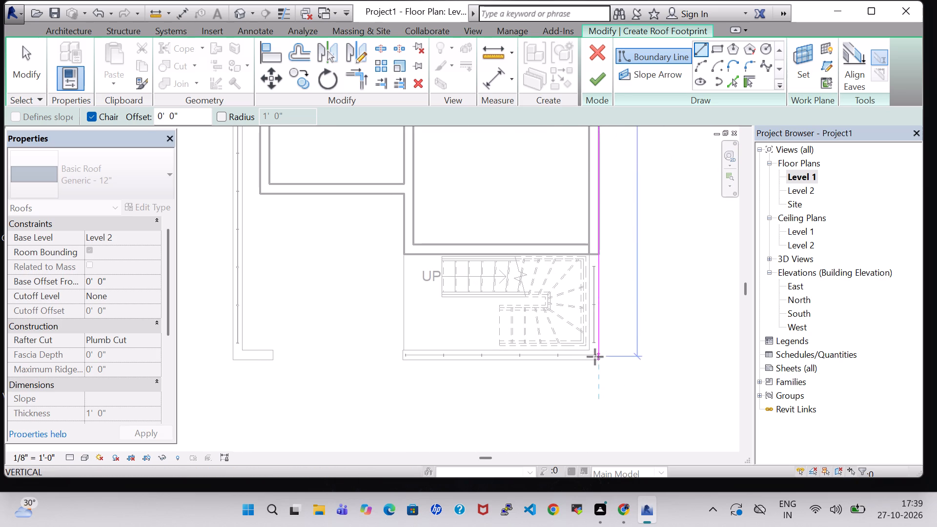
scroll(595, 360, up, 5)
click(601, 360)
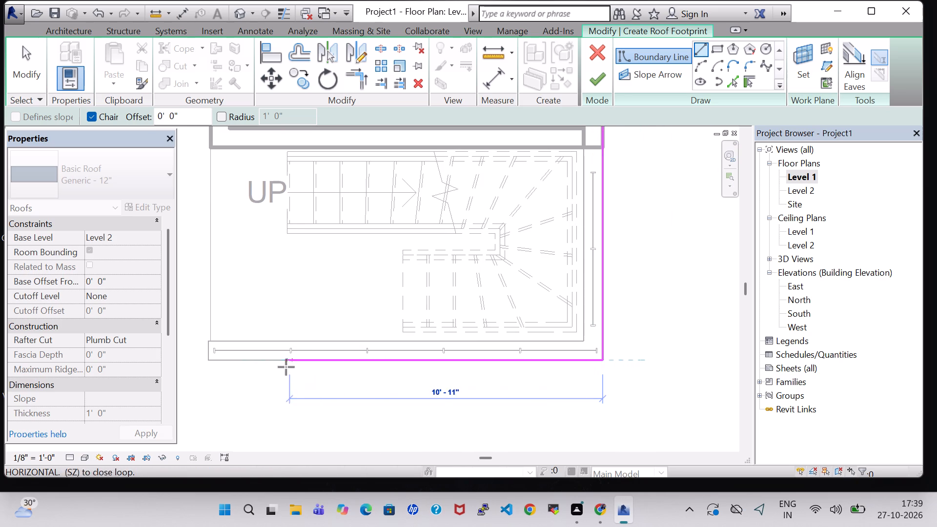
middle_drag(279, 365, 487, 361)
middle_drag(334, 357, 538, 351)
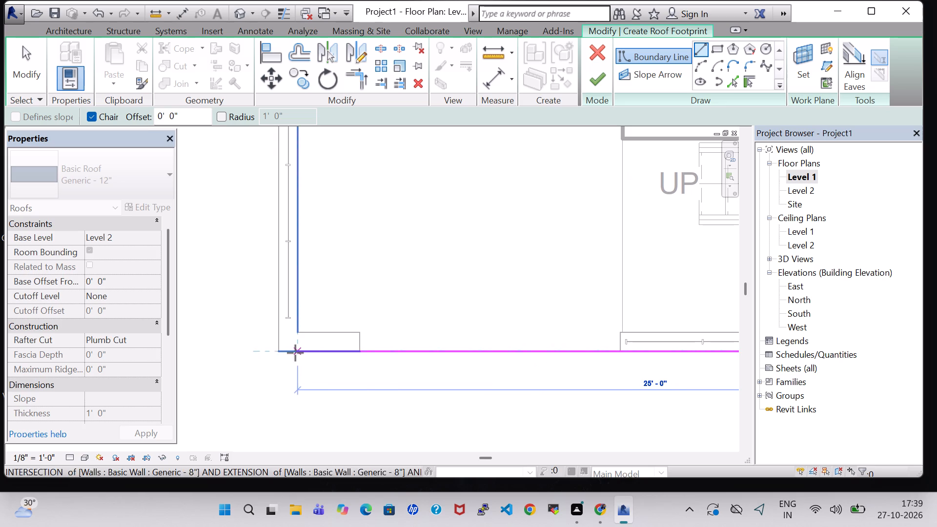
click(280, 354)
Close the roof boundary along the west boundary wall's outer face, back to the northwest starting corner.
middle_drag(274, 162, 279, 193)
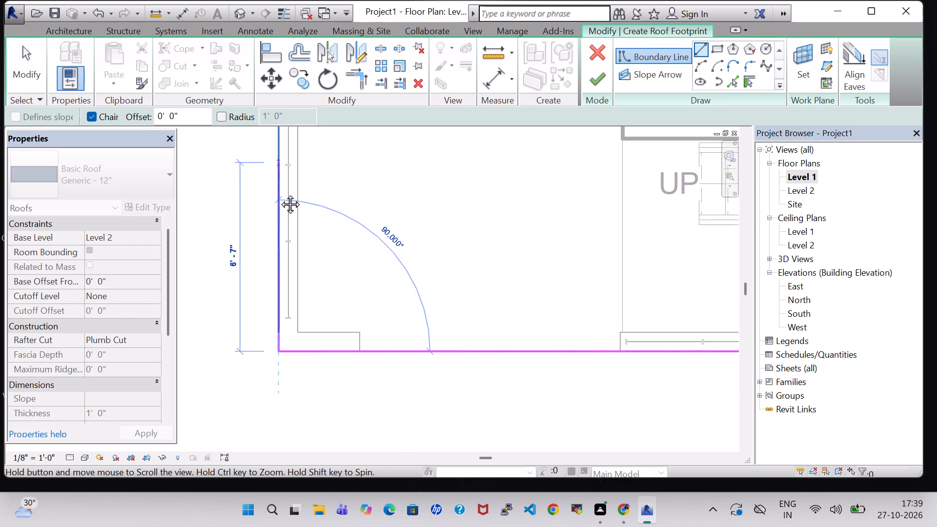
middle_drag(279, 193, 285, 266)
scroll(285, 266, down, 4)
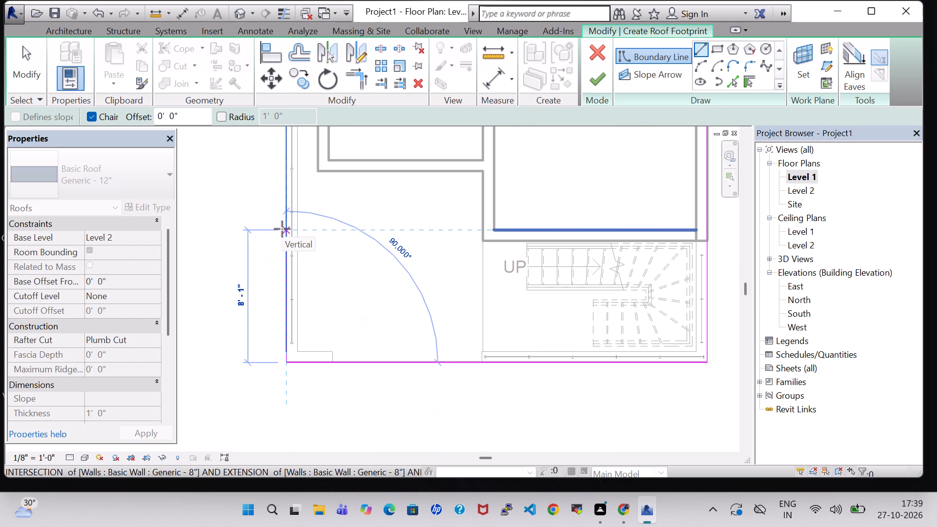
middle_drag(282, 229, 290, 348)
scroll(290, 333, down, 2)
middle_drag(290, 181, 288, 386)
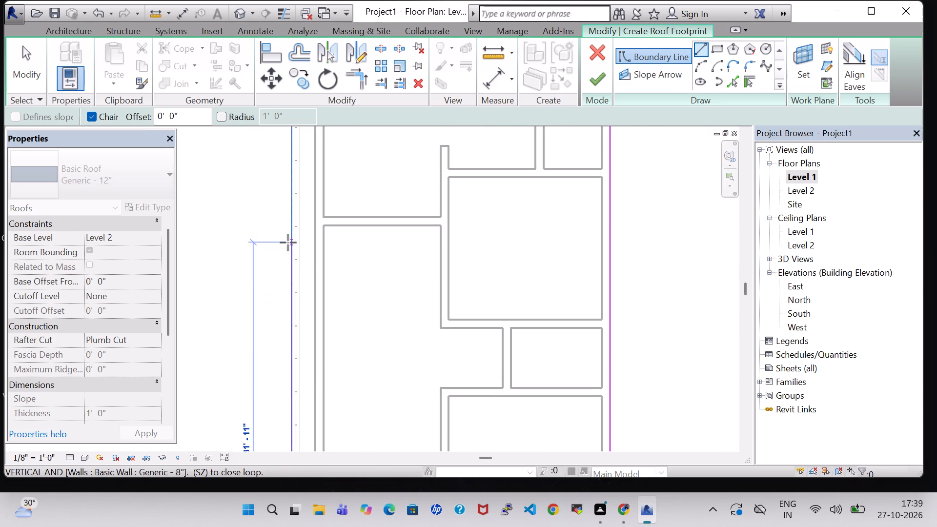
middle_drag(288, 243, 302, 369)
scroll(307, 254, up, 6)
middle_drag(306, 182, 309, 195)
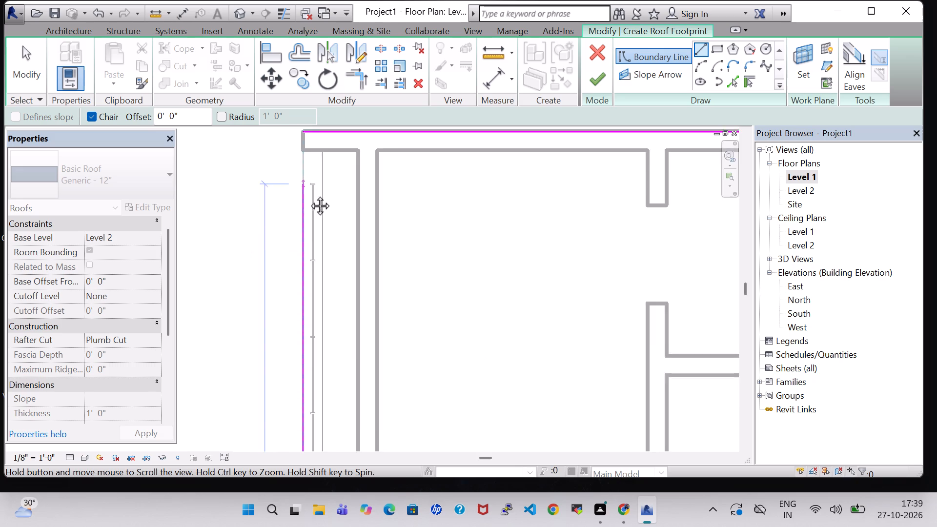
middle_drag(309, 195, 302, 292)
scroll(302, 292, up, 3)
click(299, 212)
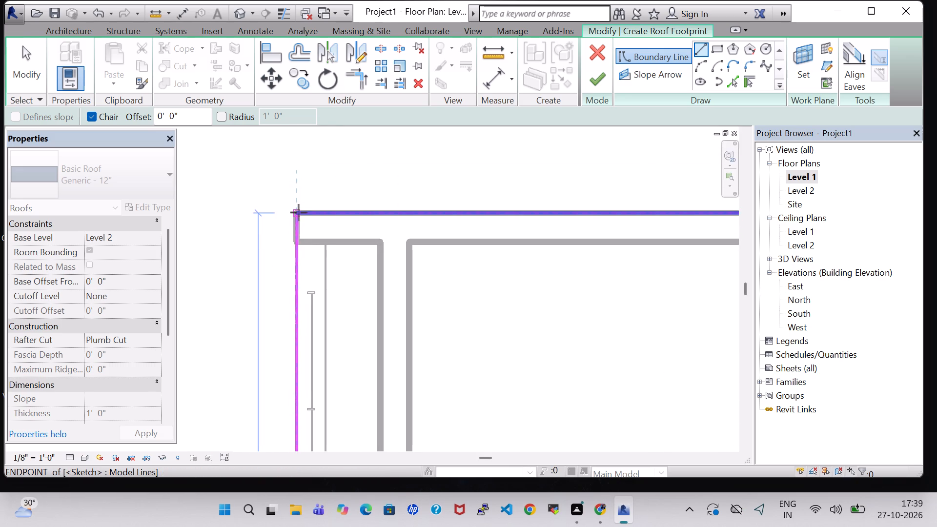
Finish the Generic - 12" roof footprint and attach the highlighted walls to the roof.
click(594, 76)
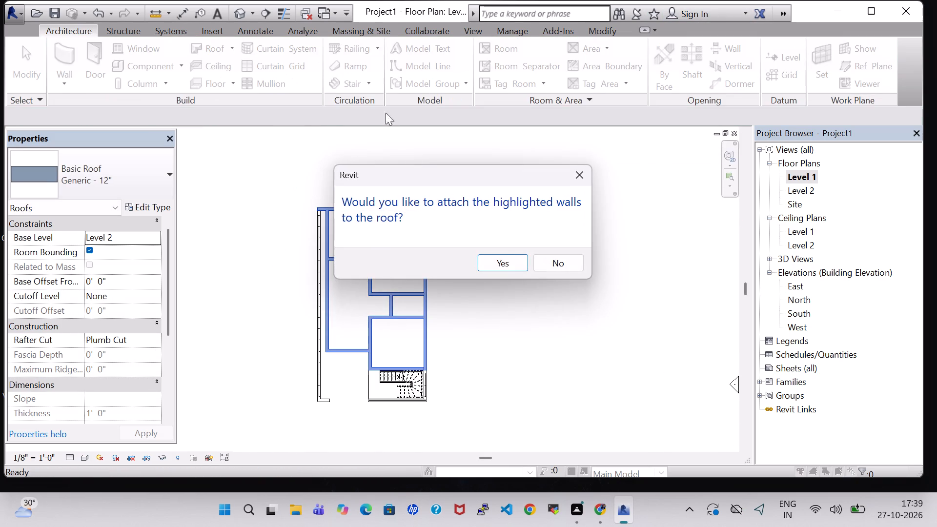
click(508, 269)
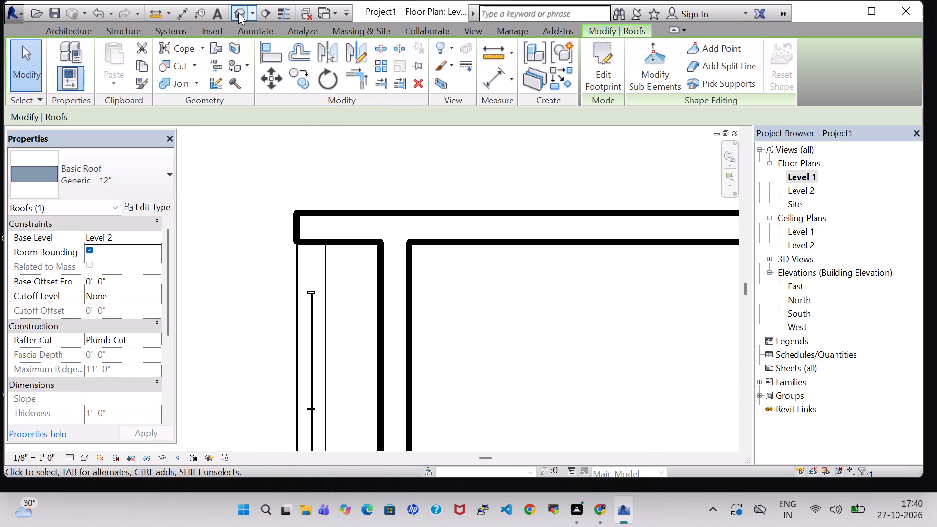
Examine the flat roof over the building and how the stair meets it from several angles in 3D.
click(238, 13)
scroll(534, 273, down, 2)
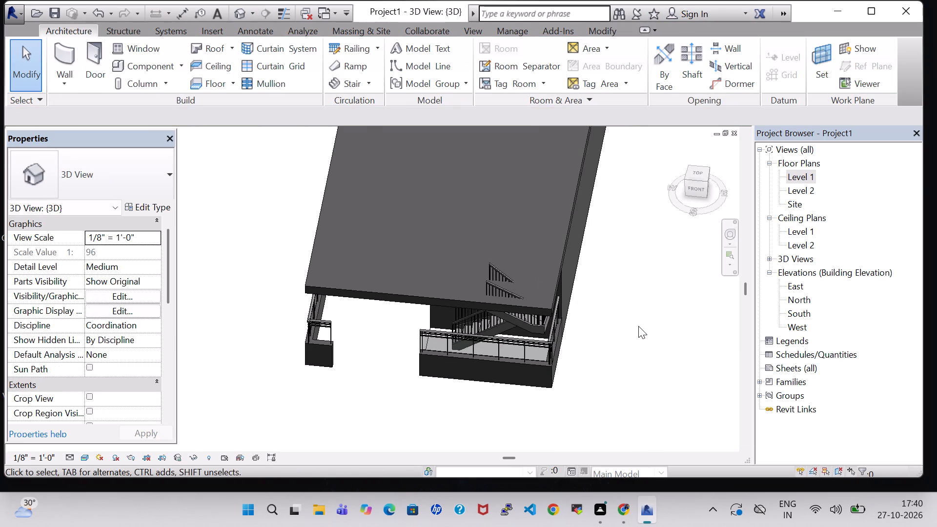
shift+middle_drag(638, 326, 638, 192)
middle_drag(620, 265, 623, 402)
shift+middle_drag(623, 402, 626, 374)
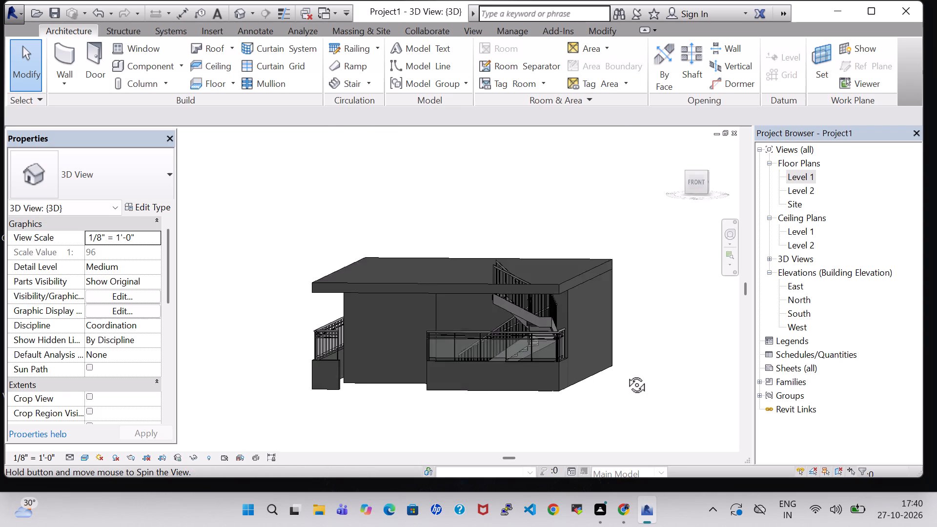
shift+middle_drag(626, 374, 636, 368)
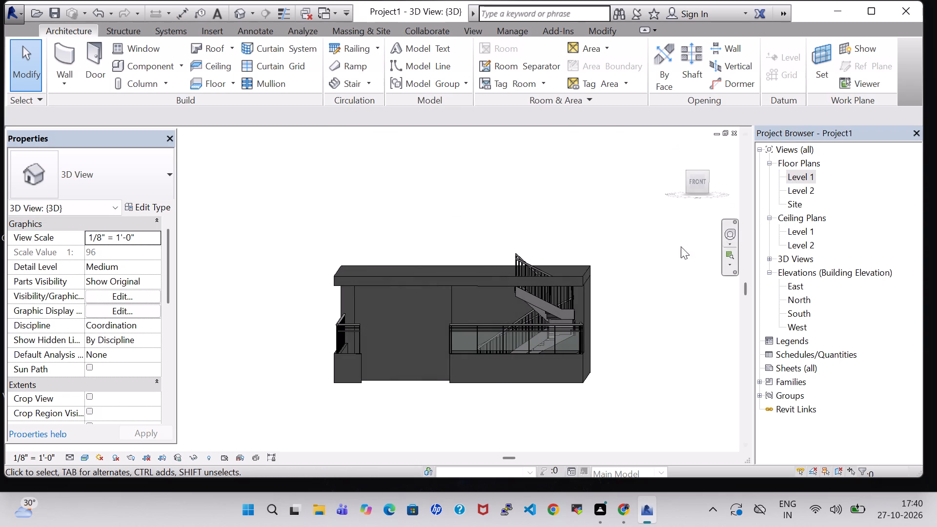
shift+middle_drag(640, 249, 647, 342)
shift+scroll(640, 249, down, 1)
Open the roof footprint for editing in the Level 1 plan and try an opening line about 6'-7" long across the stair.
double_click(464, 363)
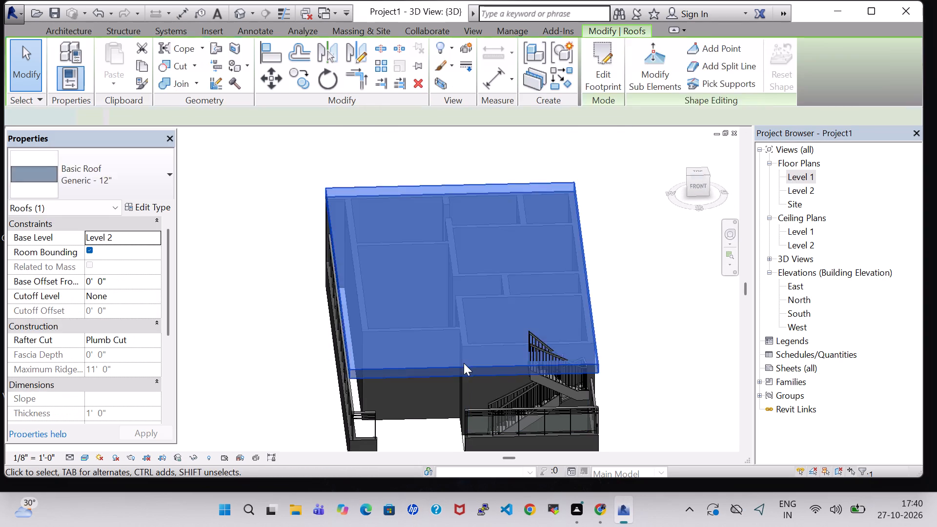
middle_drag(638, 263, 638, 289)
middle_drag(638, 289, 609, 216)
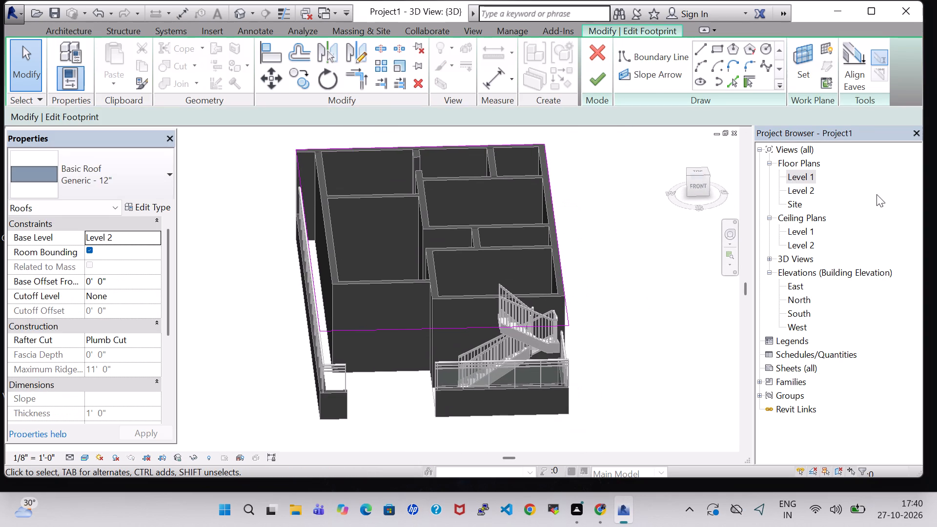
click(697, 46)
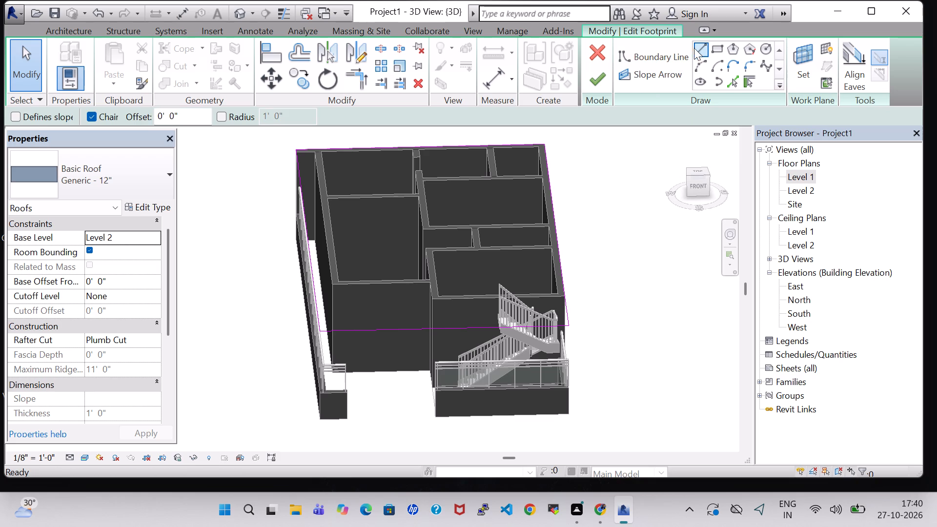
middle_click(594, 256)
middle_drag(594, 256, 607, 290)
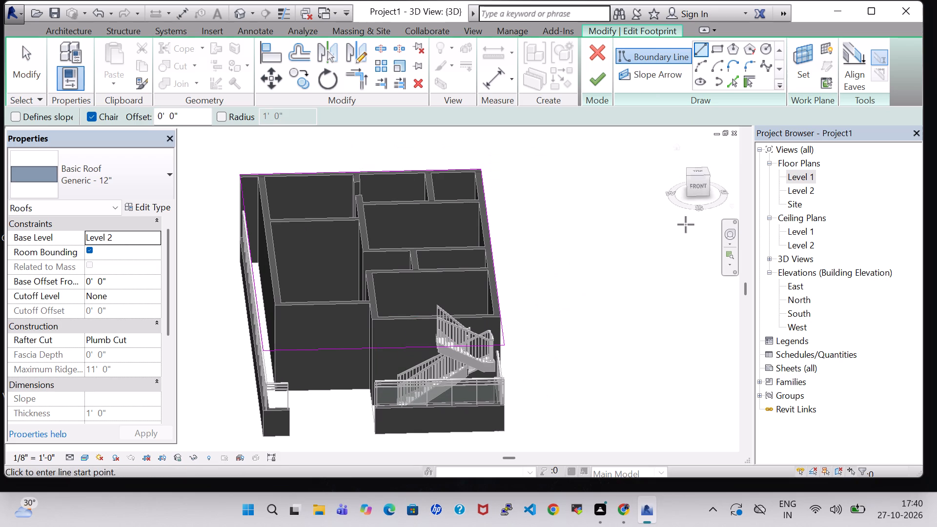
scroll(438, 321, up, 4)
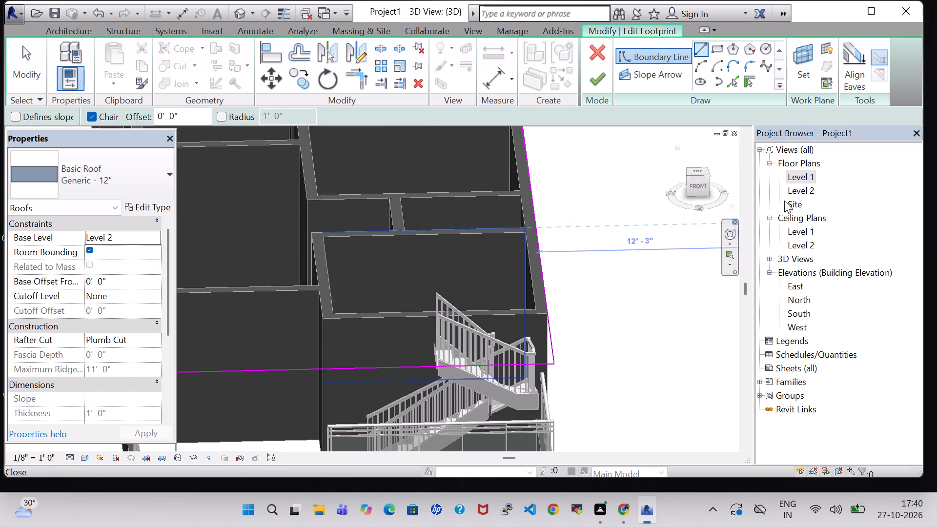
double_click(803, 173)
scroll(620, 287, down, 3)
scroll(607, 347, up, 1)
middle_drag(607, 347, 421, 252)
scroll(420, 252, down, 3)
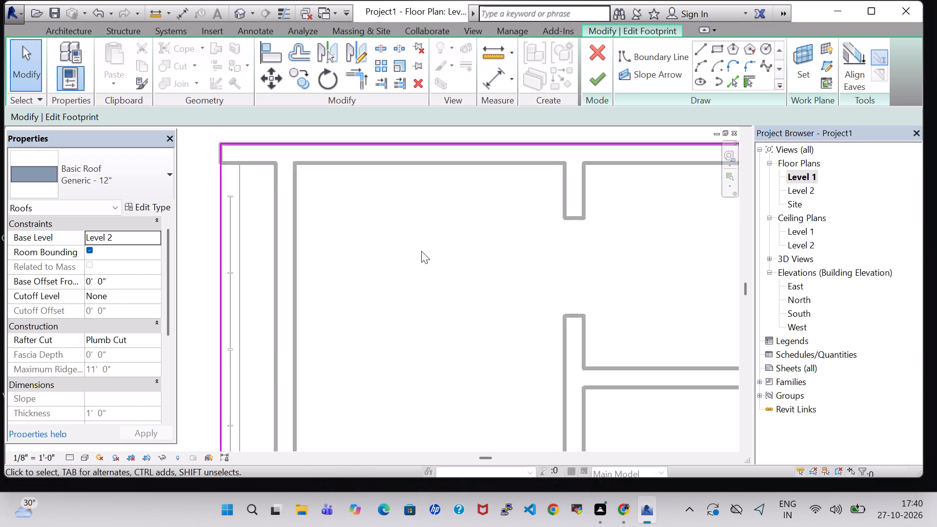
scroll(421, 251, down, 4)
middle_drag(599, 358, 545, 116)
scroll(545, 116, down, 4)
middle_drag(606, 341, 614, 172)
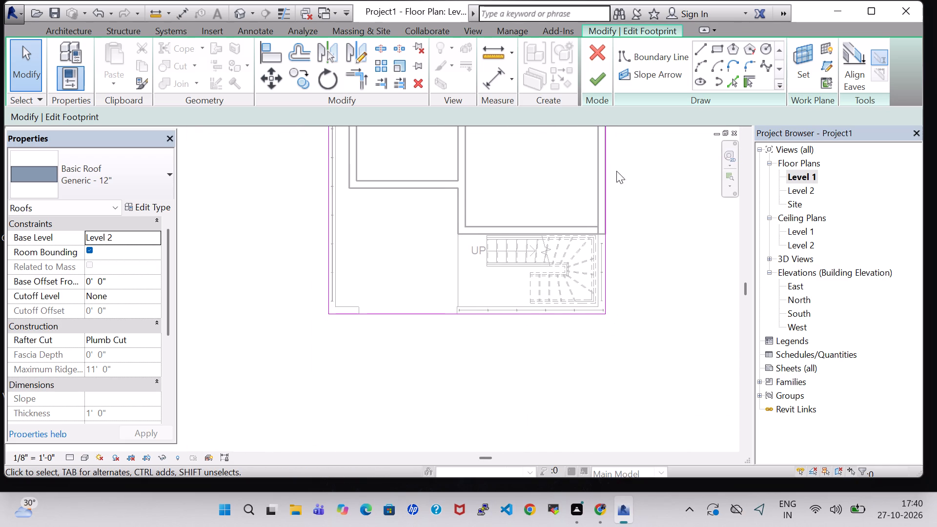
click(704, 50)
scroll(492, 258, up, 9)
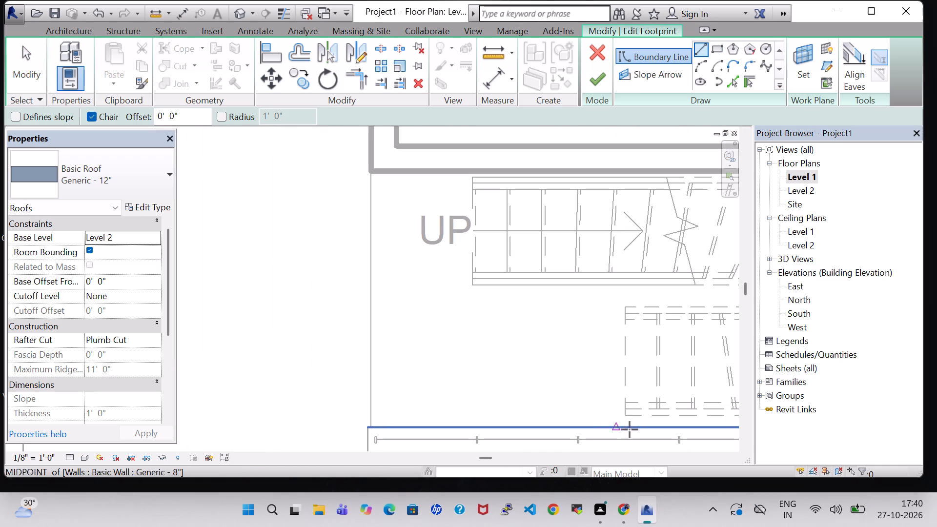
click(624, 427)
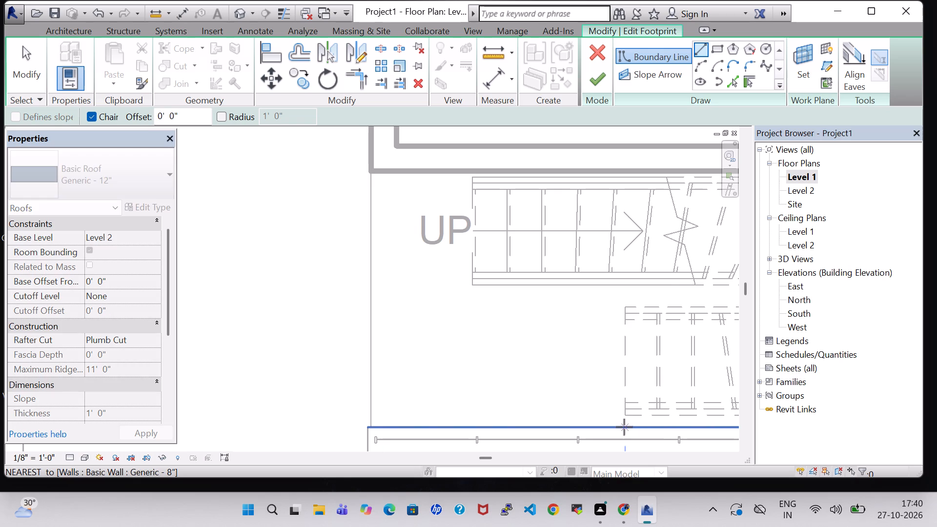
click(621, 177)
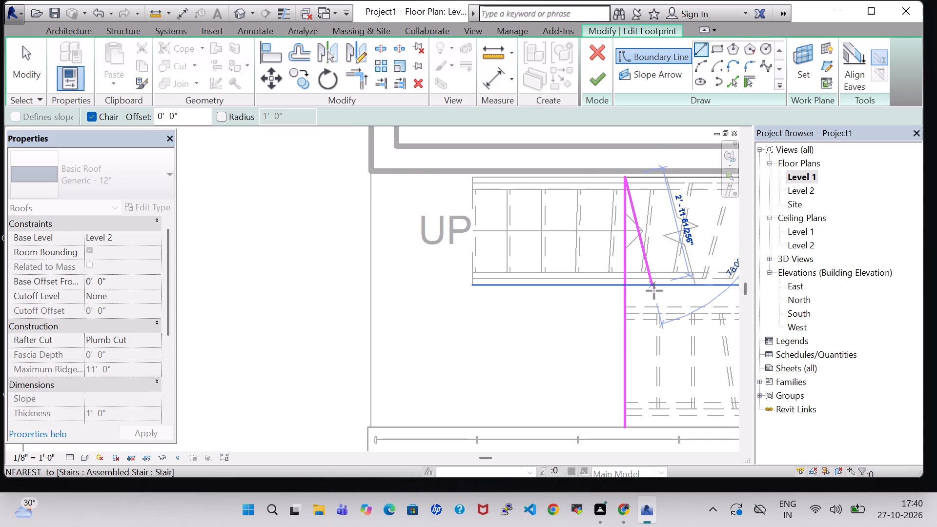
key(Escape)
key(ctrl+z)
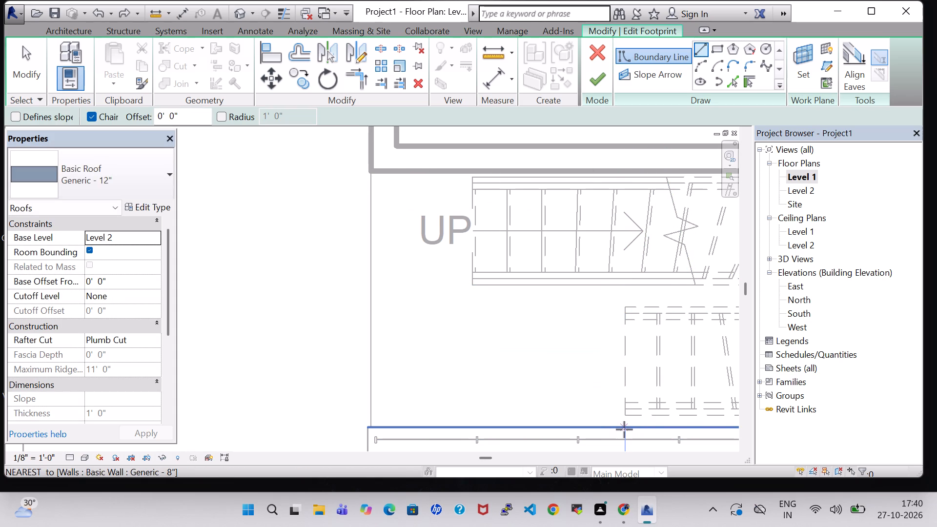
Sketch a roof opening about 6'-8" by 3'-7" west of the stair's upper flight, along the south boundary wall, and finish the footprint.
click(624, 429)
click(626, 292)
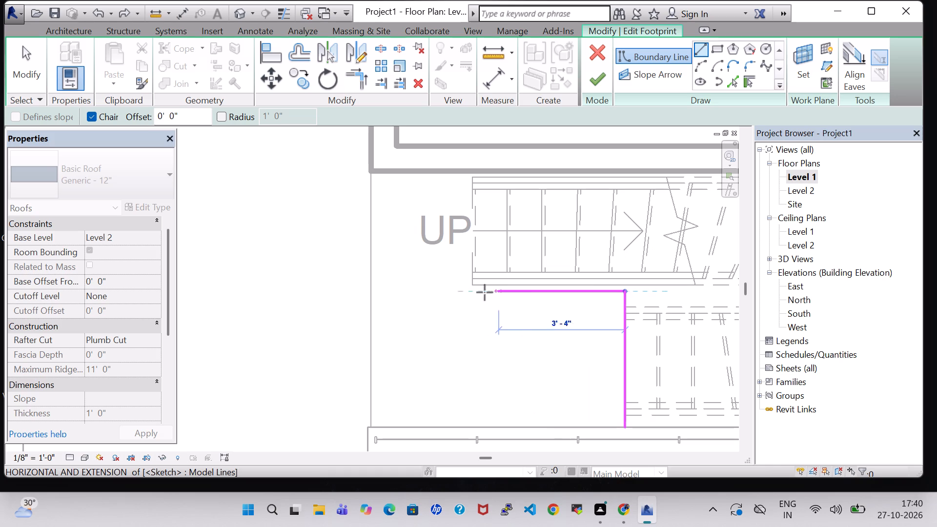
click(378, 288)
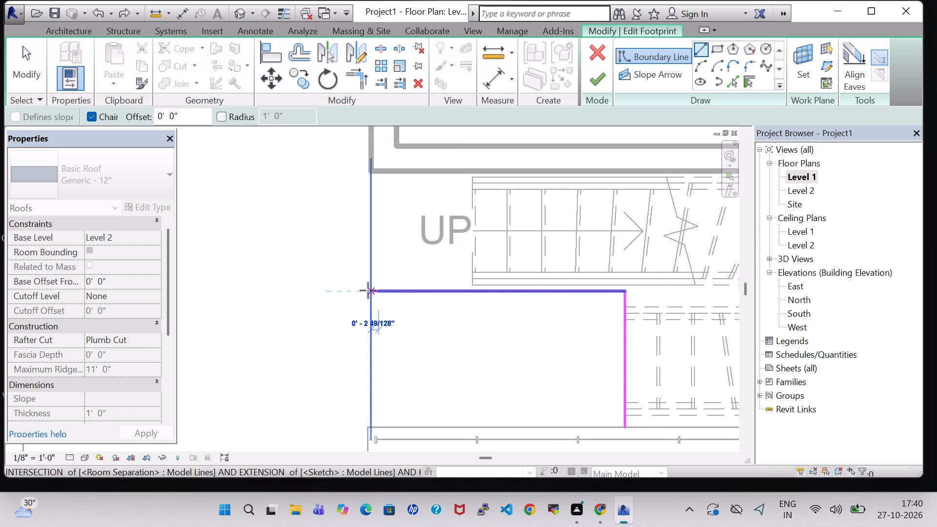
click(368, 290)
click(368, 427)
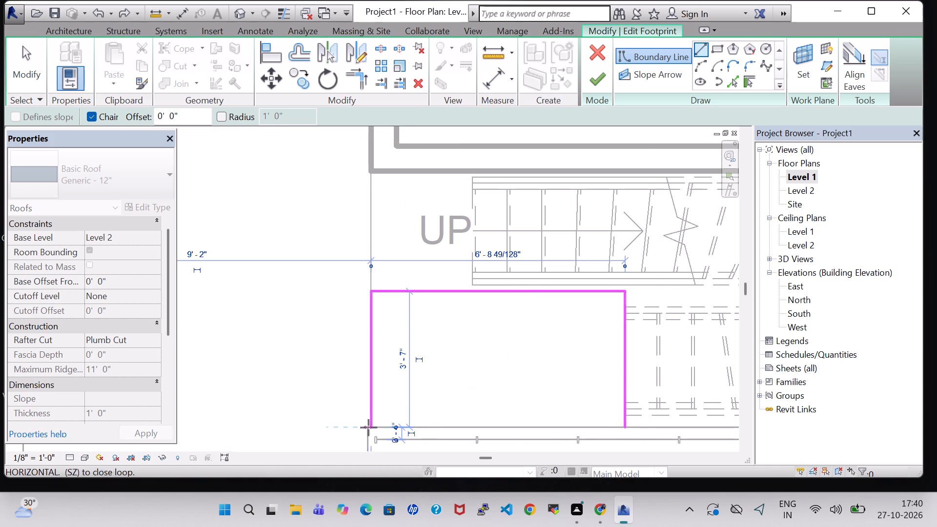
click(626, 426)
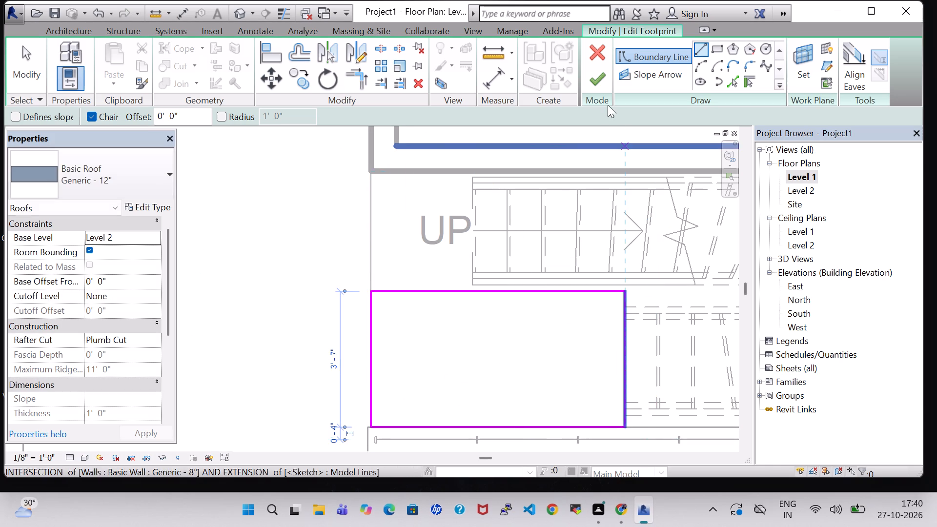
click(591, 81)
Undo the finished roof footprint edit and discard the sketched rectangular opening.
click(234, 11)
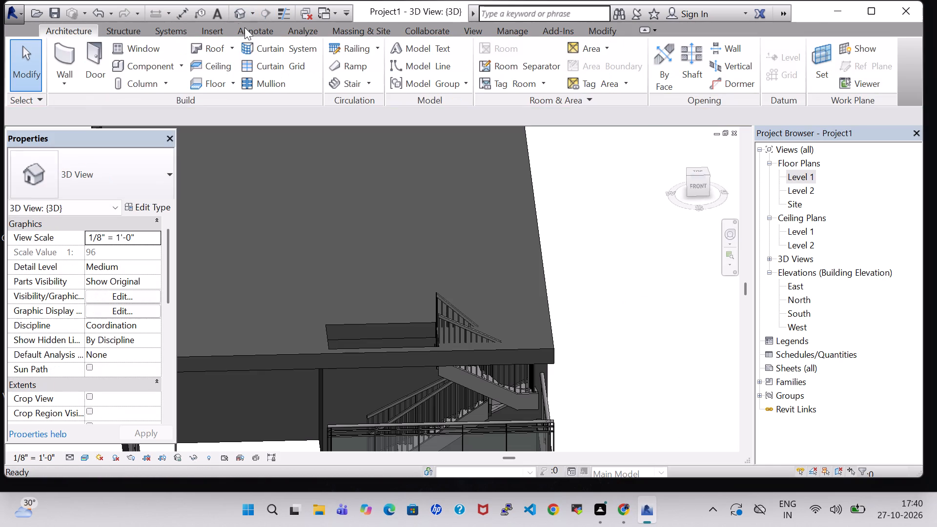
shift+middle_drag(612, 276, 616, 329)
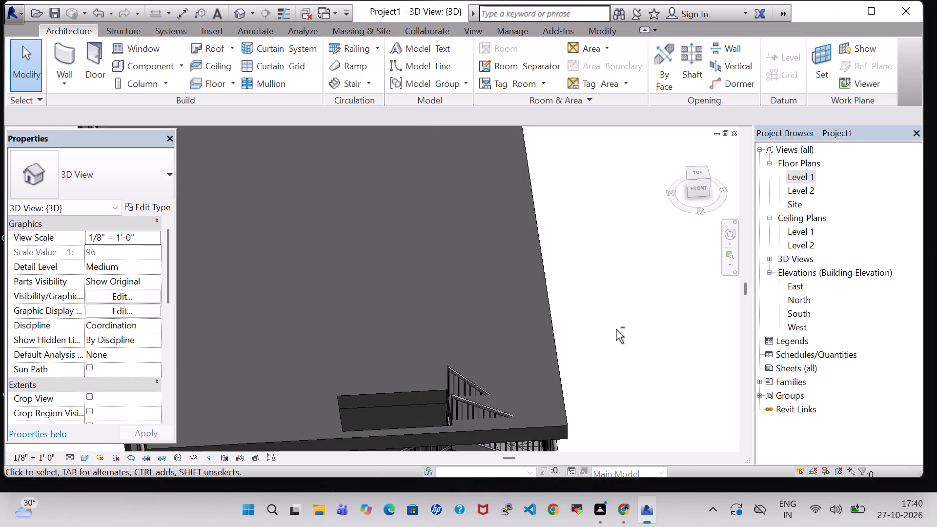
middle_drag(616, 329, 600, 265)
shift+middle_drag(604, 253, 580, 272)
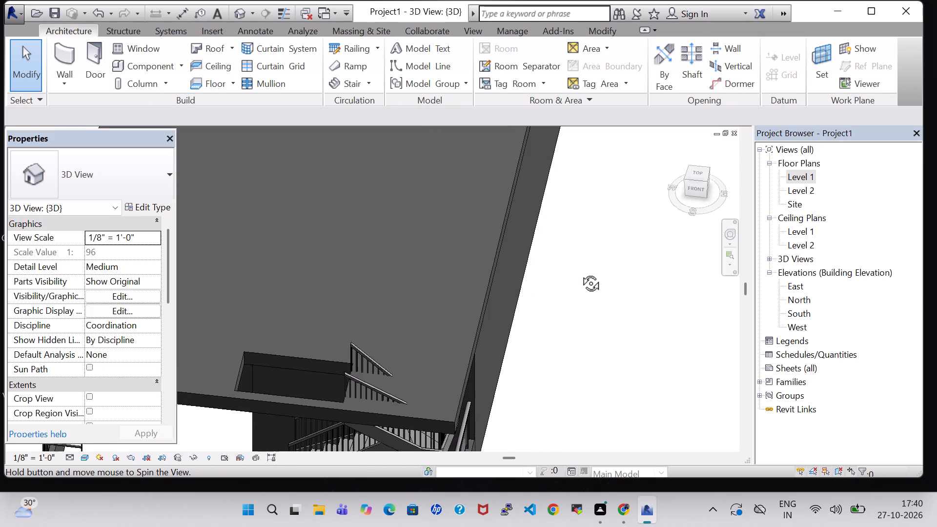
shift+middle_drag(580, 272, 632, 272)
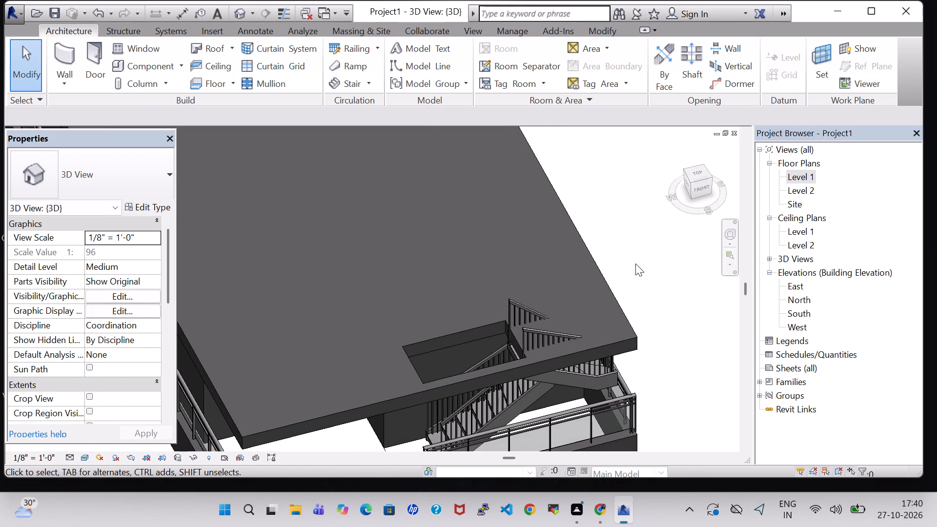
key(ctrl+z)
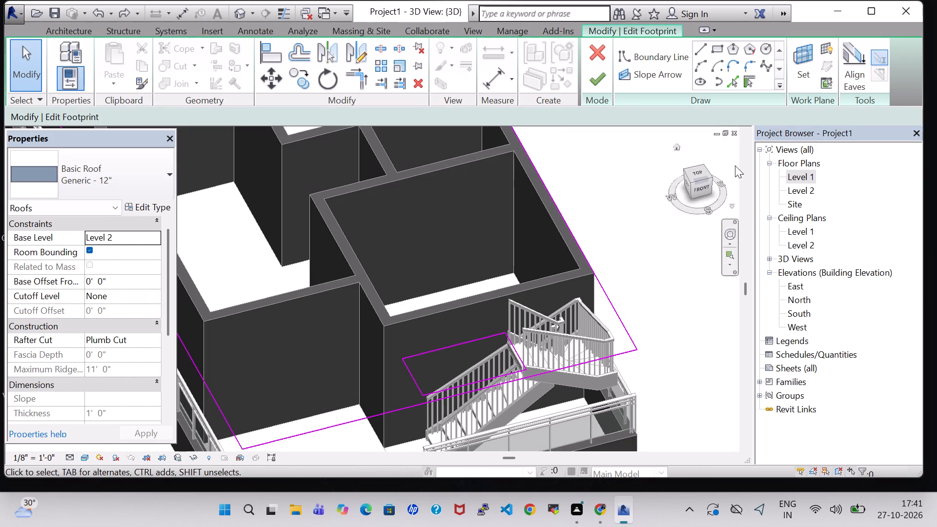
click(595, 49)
Examine where the stair meets the roof in 3D and how its flights are laid out in the Level 1 plan.
click(511, 267)
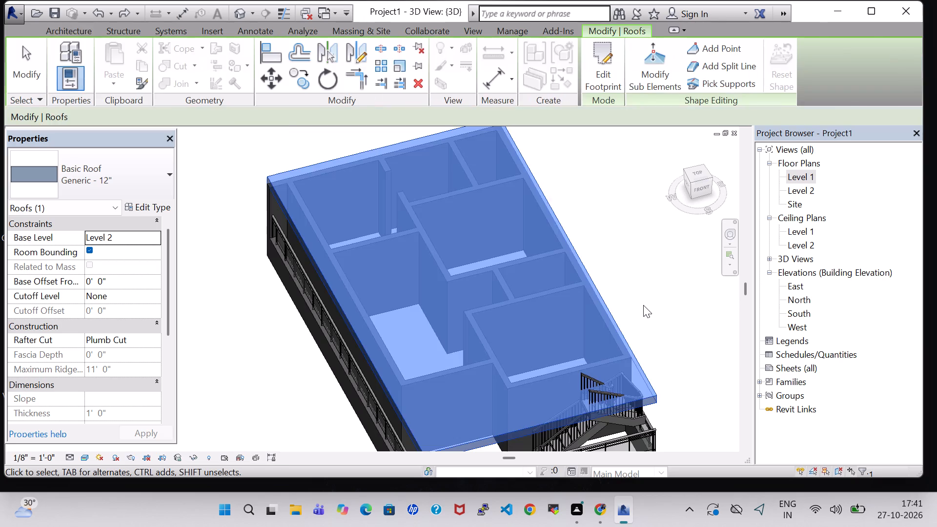
click(643, 306)
middle_drag(643, 306, 589, 294)
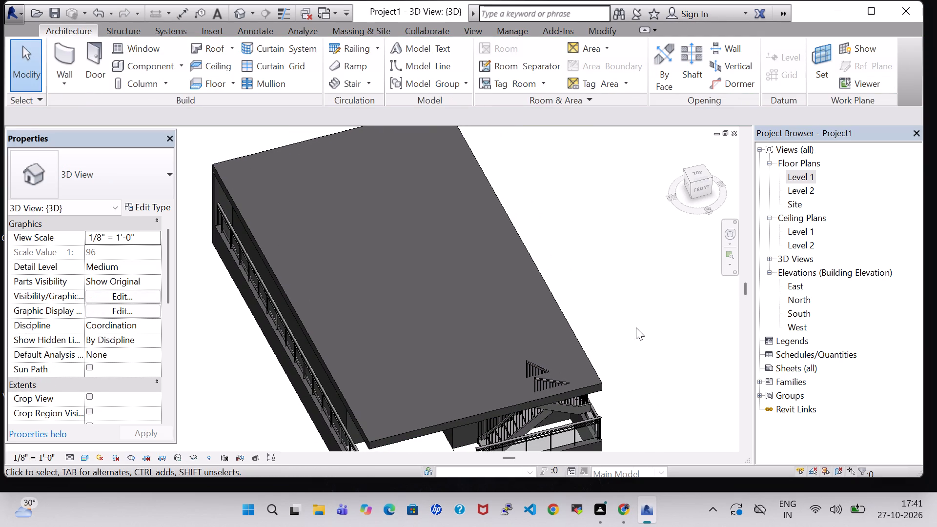
middle_click(636, 327)
middle_drag(636, 327, 610, 322)
middle_drag(545, 277, 513, 280)
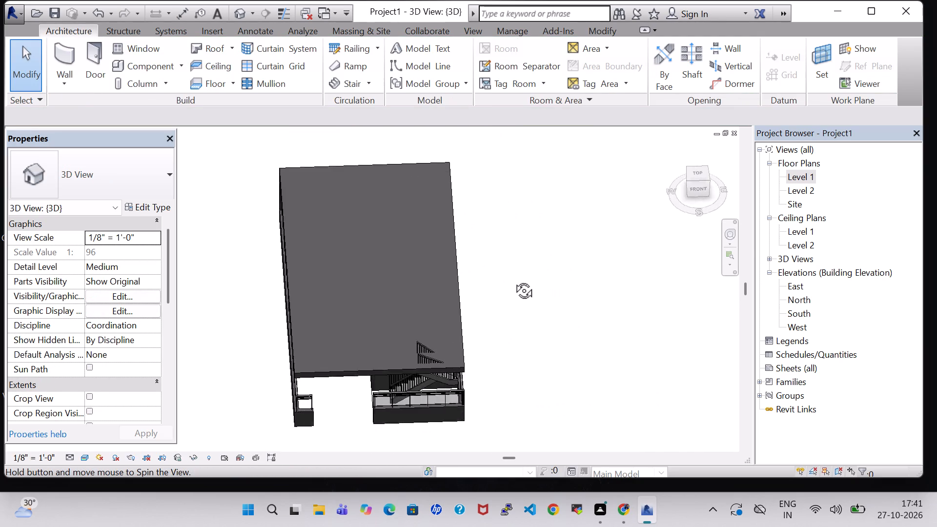
middle_drag(513, 280, 507, 268)
double_click(810, 178)
scroll(638, 201, down, 2)
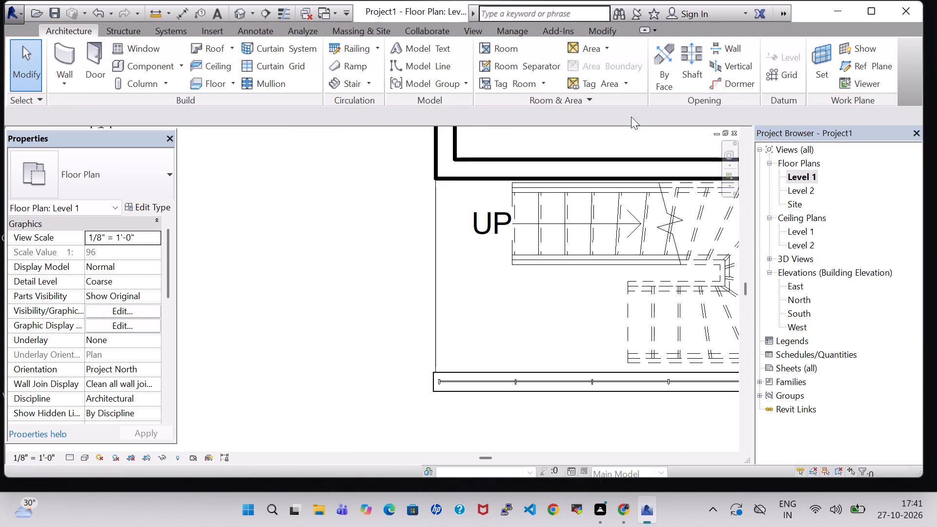
scroll(487, 149, down, 2)
middle_drag(501, 256, 379, 269)
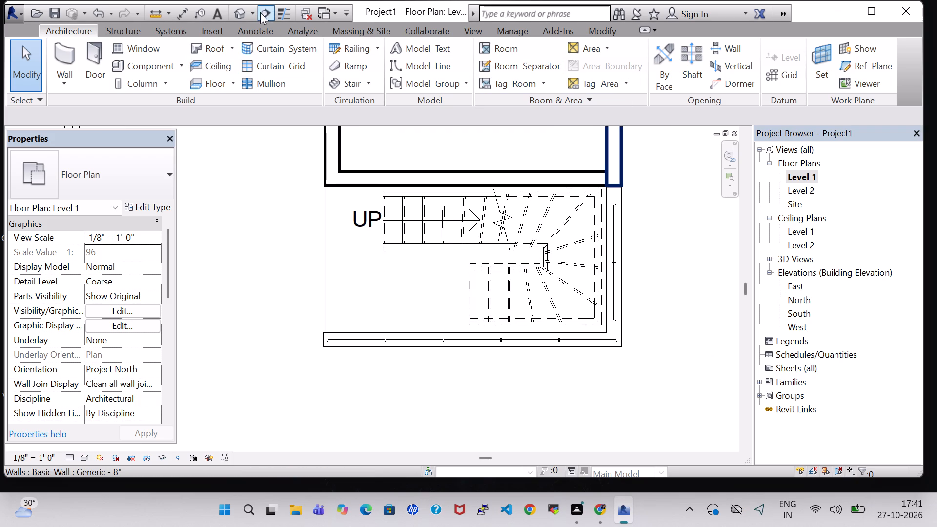
click(235, 12)
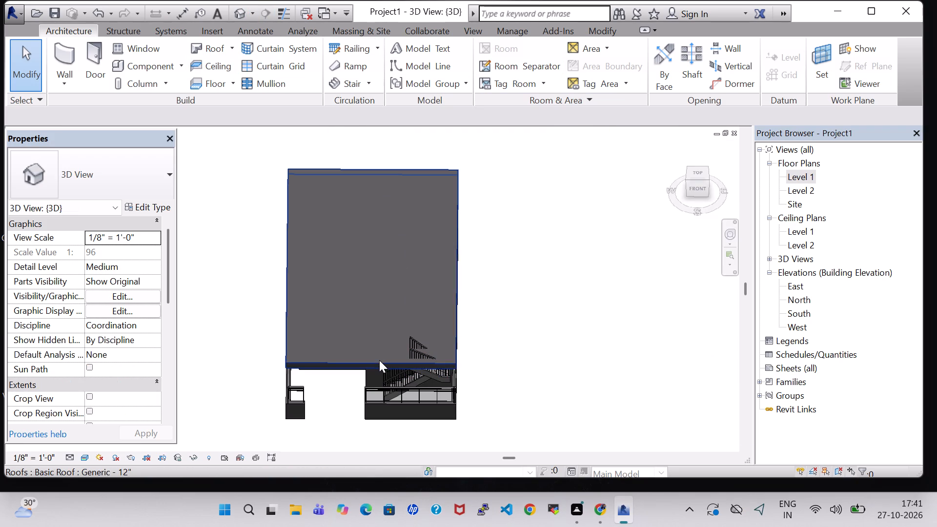
Edit the roof footprint in the Level 1 plan, sketch a rectangular opening about 6'-7" long around the stair's southern flight, and finish.
double_click(379, 365)
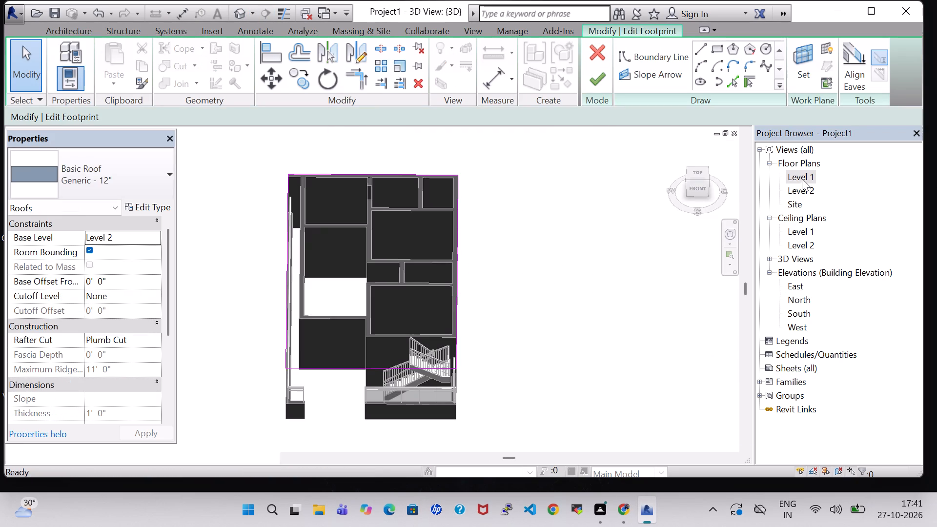
double_click(802, 179)
scroll(645, 183, down, 2)
click(694, 51)
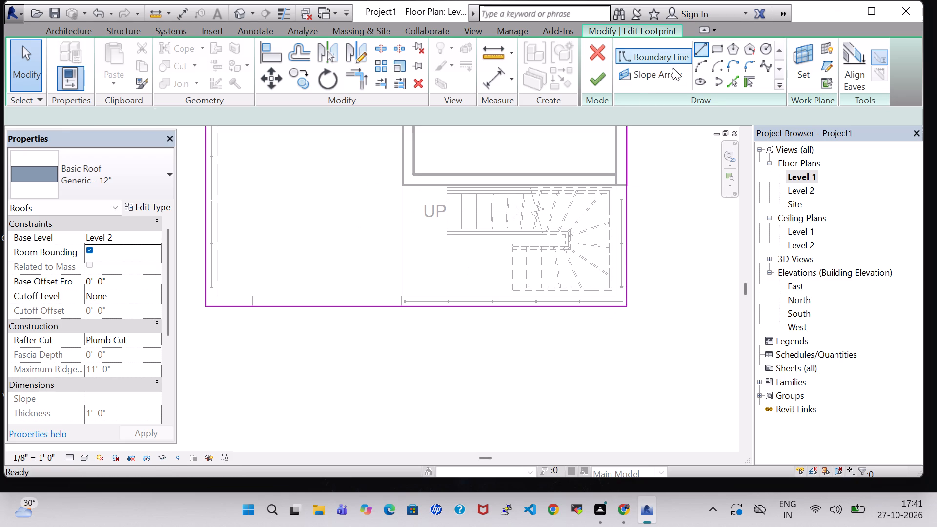
scroll(539, 279, up, 7)
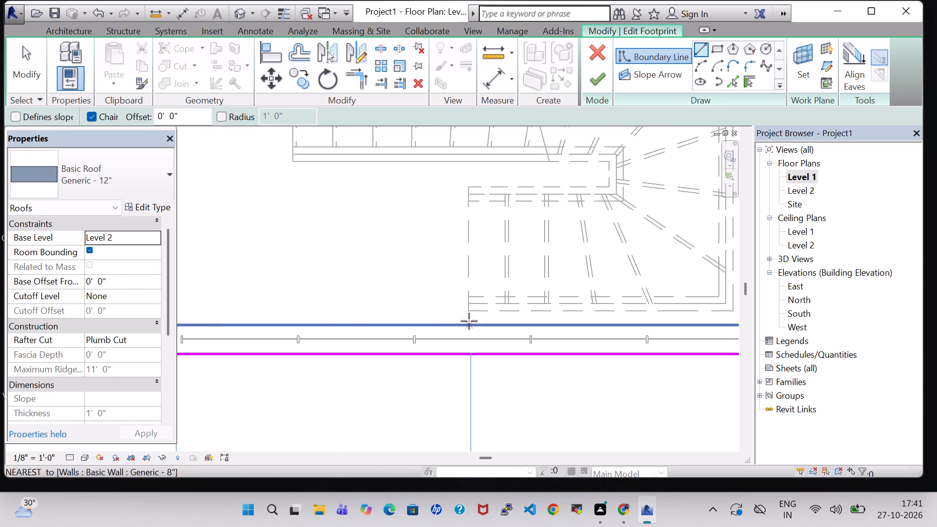
scroll(469, 321, down, 2)
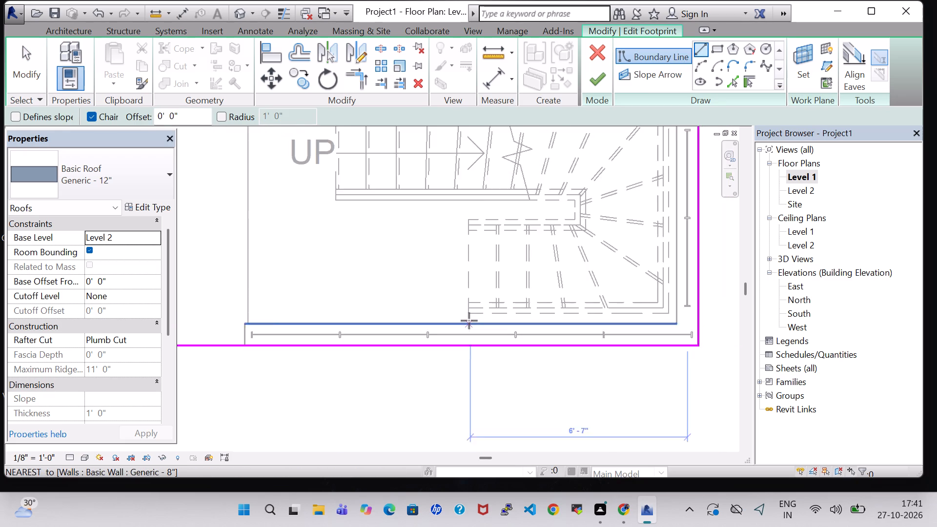
scroll(469, 321, down, 1)
scroll(468, 322, up, 5)
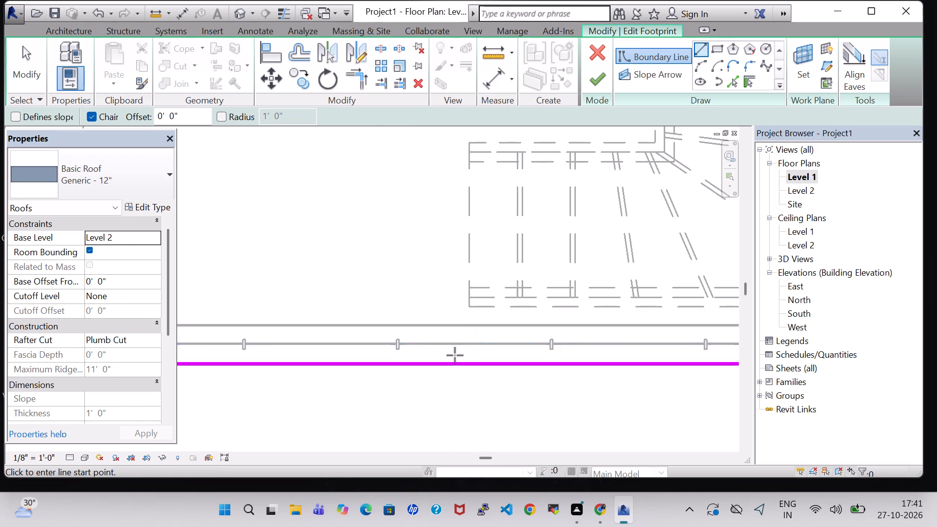
scroll(455, 355, down, 7)
scroll(452, 303, up, 3)
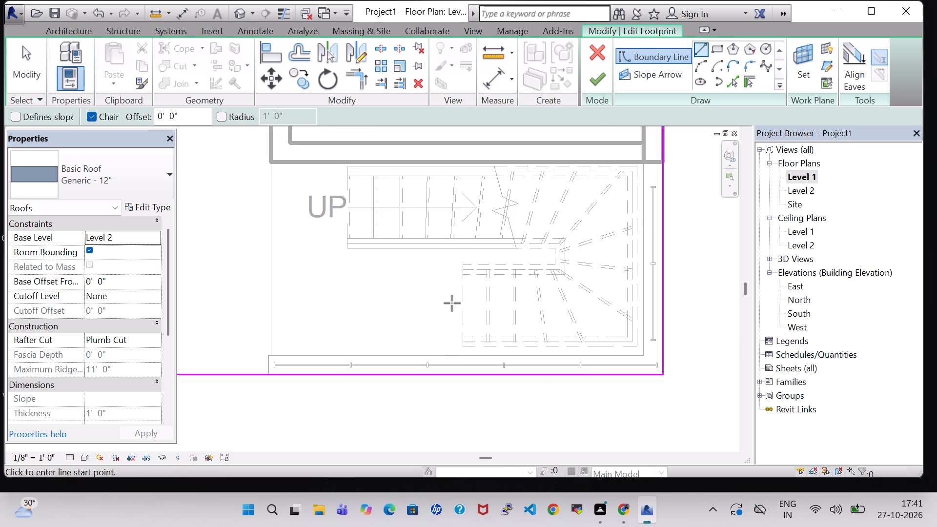
click(465, 355)
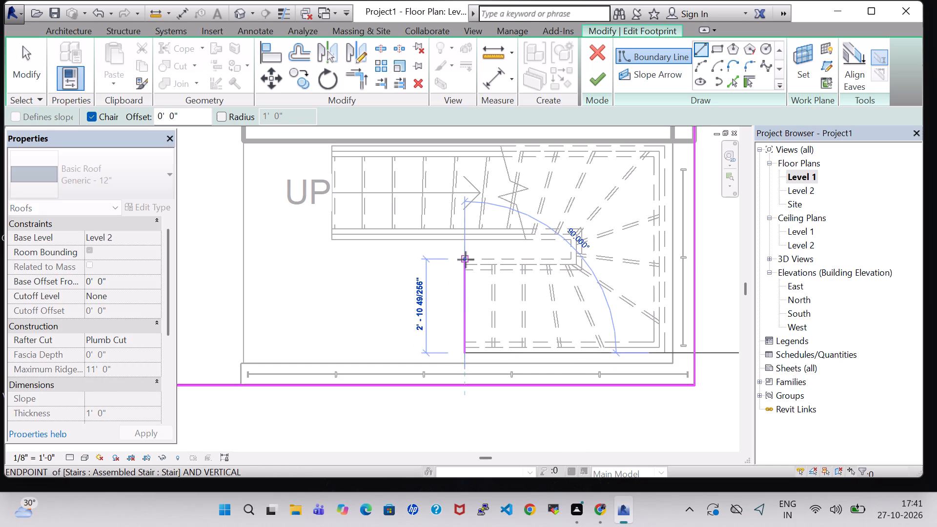
click(466, 260)
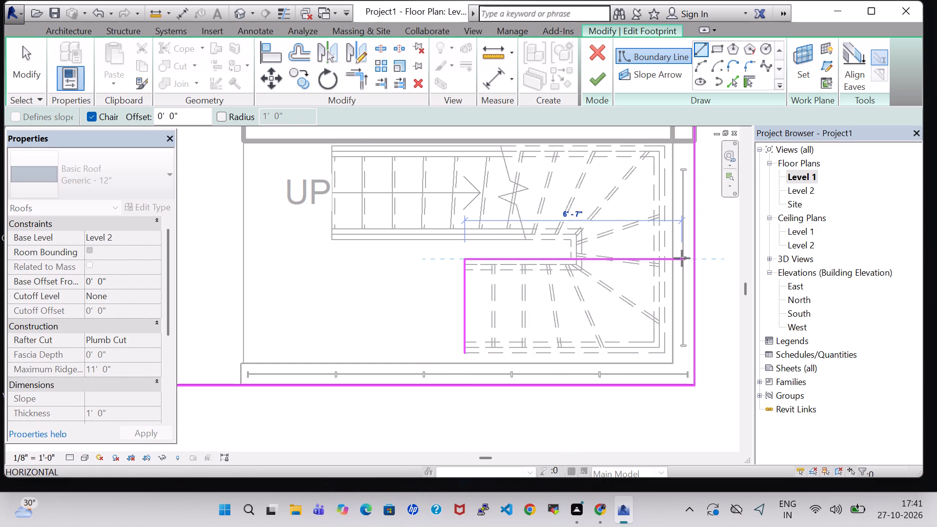
click(682, 258)
click(682, 362)
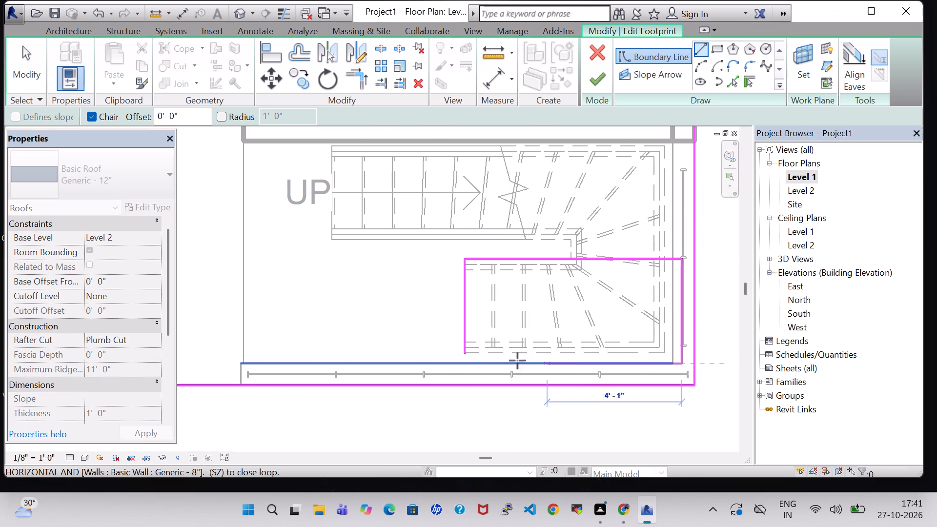
click(468, 363)
click(464, 348)
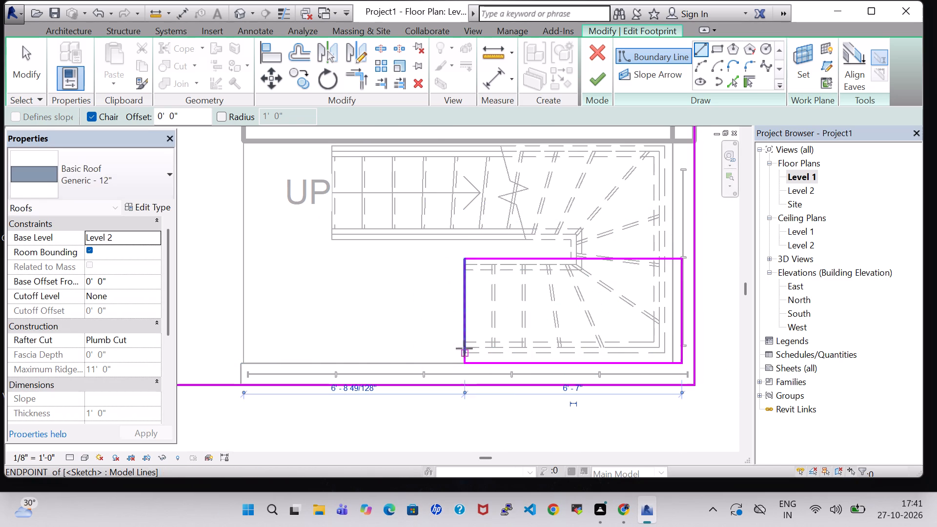
click(585, 83)
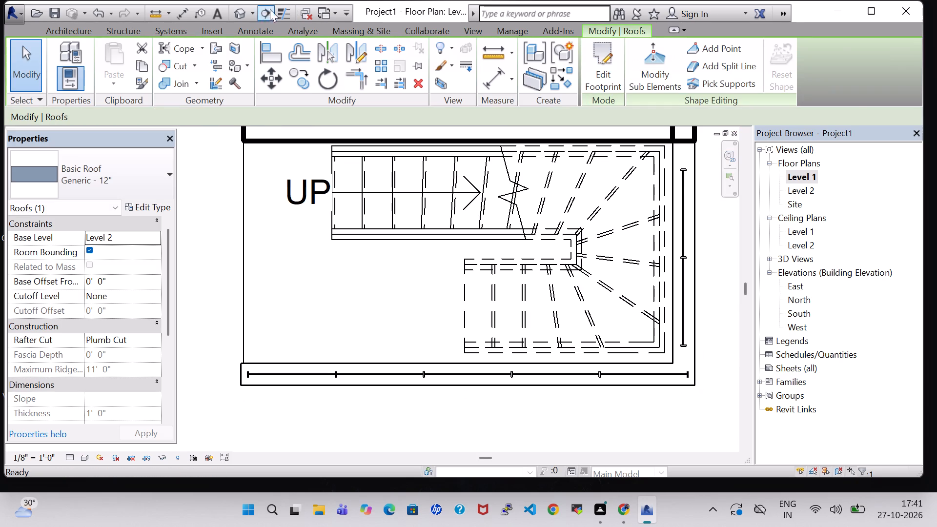
Examine in 3D how the stair and its railings pass through the roof opening from several angles.
click(246, 10)
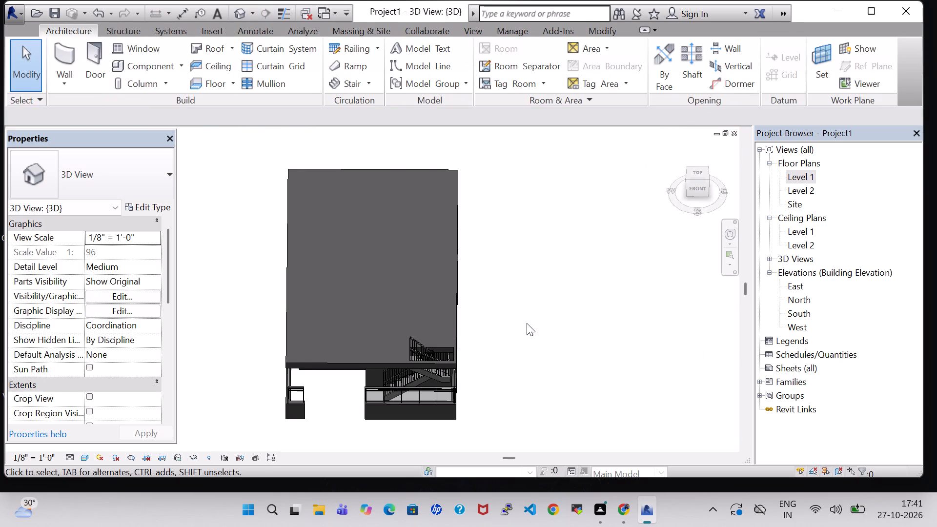
shift+middle_drag(527, 323, 508, 325)
scroll(504, 326, up, 10)
shift+middle_drag(503, 357, 591, 279)
shift+middle_drag(606, 253, 573, 333)
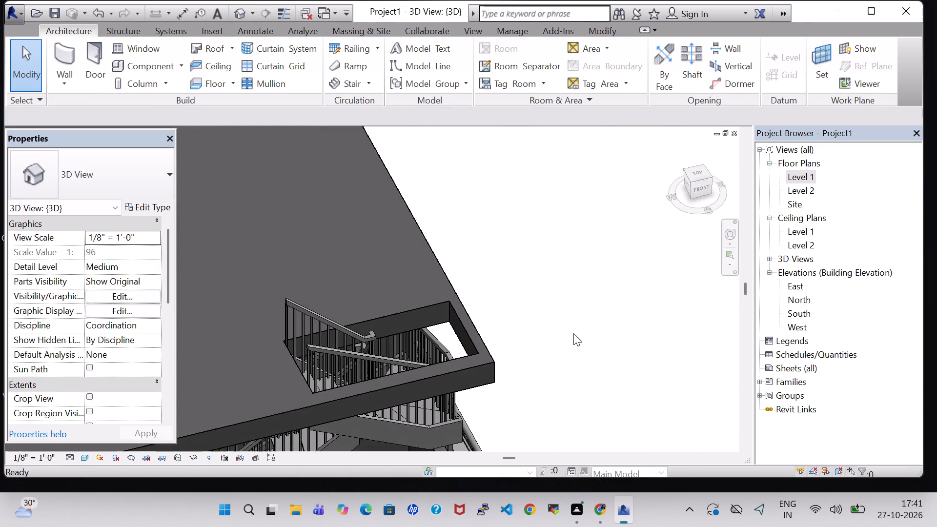
middle_drag(549, 325, 519, 329)
middle_drag(482, 339, 593, 219)
shift+middle_drag(573, 271, 569, 272)
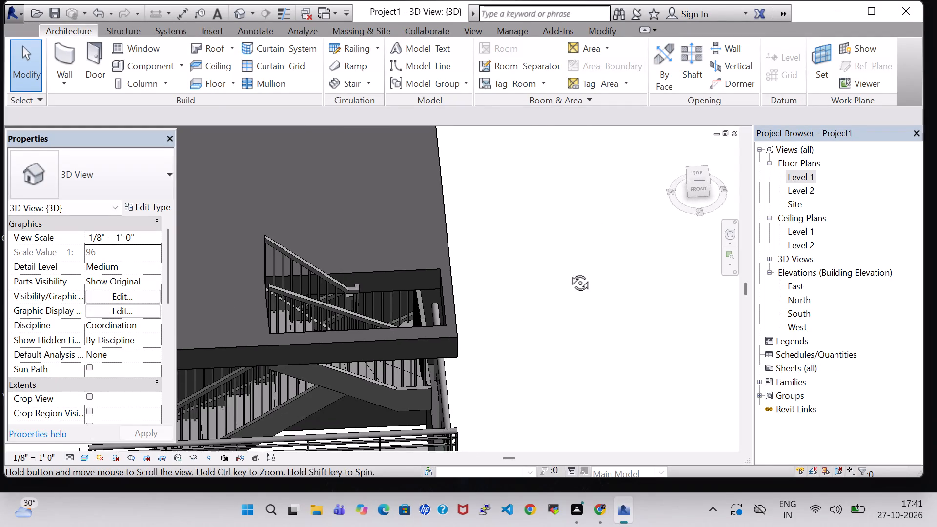
shift+middle_drag(569, 272, 498, 274)
middle_drag(213, 363, 253, 364)
middle_drag(374, 385, 579, 279)
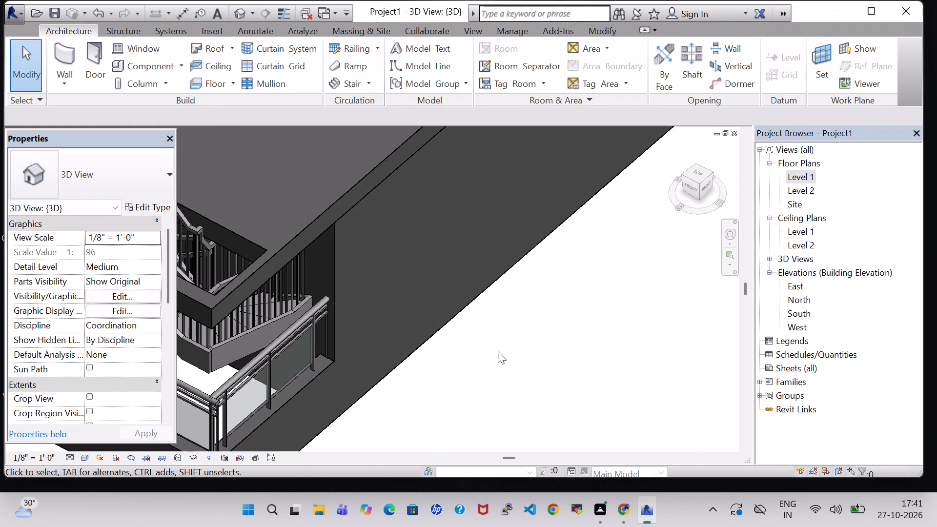
middle_drag(497, 351, 572, 341)
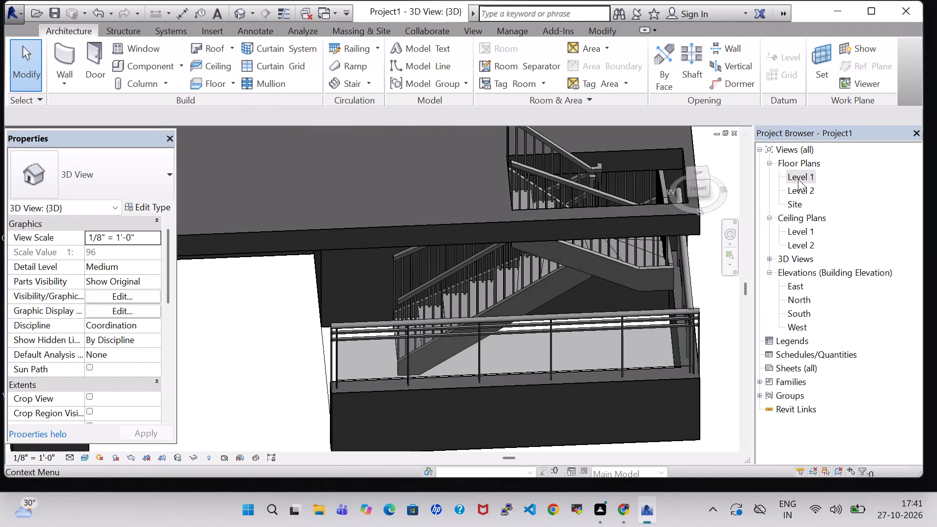
Reopen the roof footprint sketch in Level 1, move the opening's north edge north until the opening is 6'-7" deep, and finish.
click(798, 179)
double_click(798, 179)
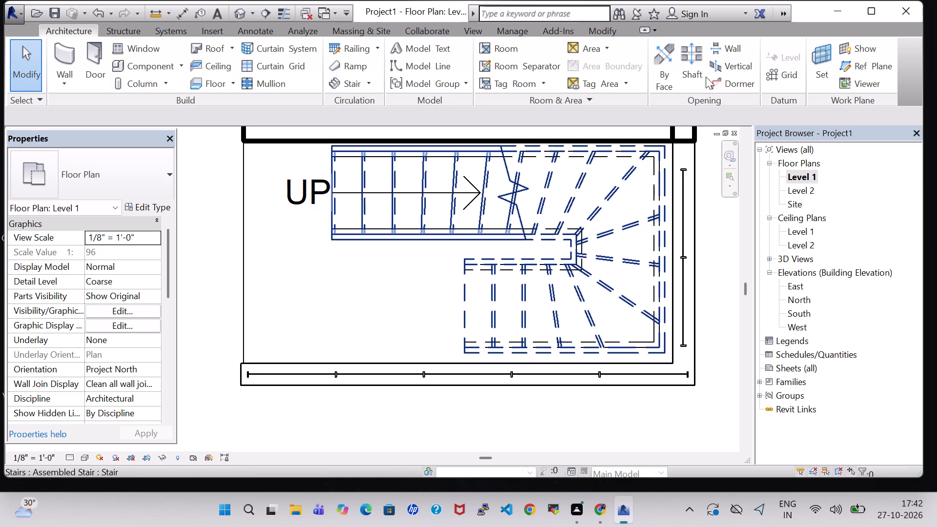
key(ctrl+z)
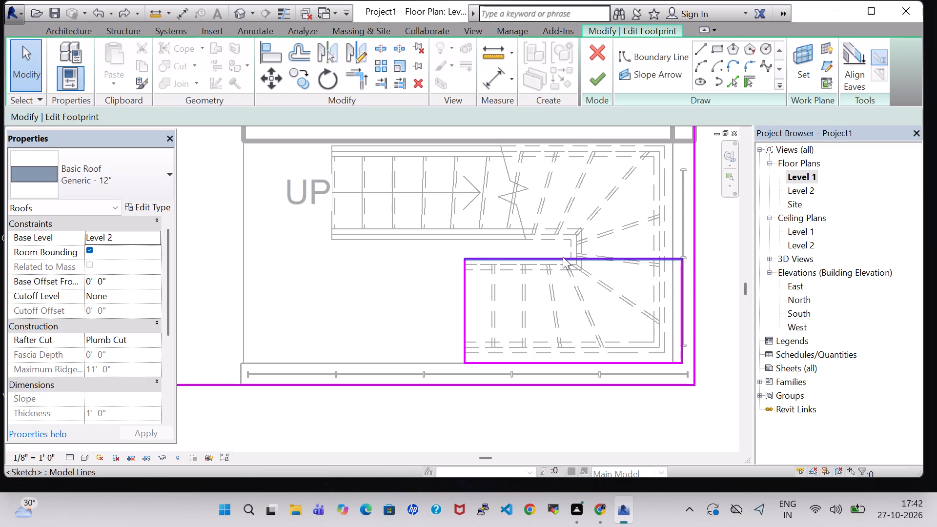
click(577, 259)
key(Up)
key(Up)
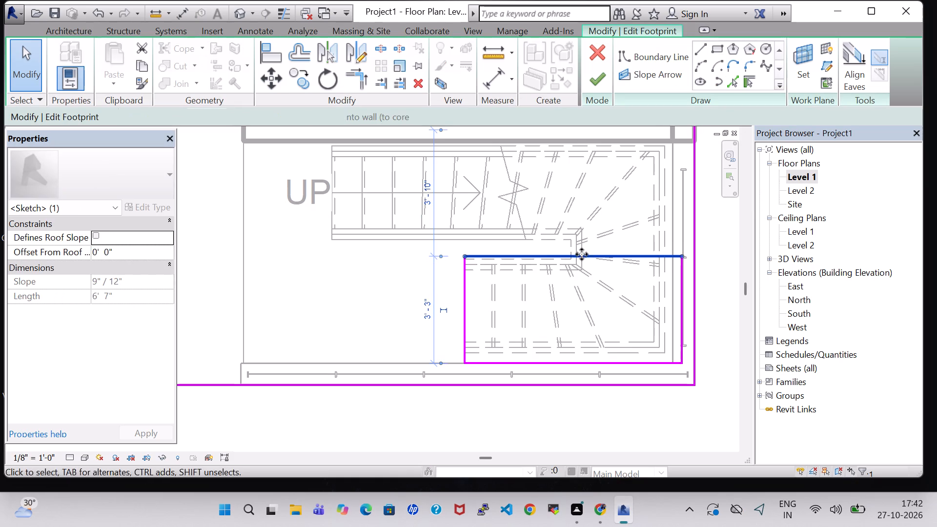
key(Up)
key(Up)
key(Up)
key(Up)
key(Up)
key(Up)
key(Up)
key(Up)
key(Up)
key(Up)
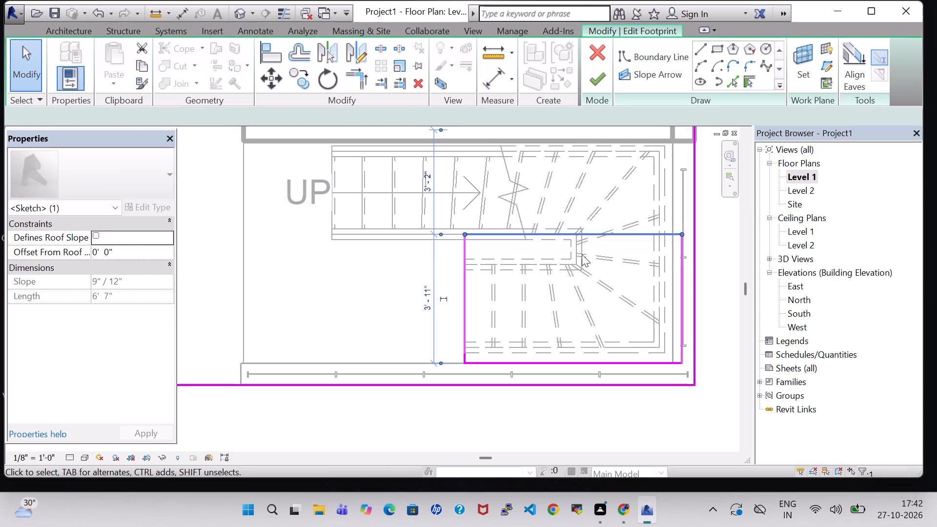
key(Up)
key(Up)
key(Up)
key(Up)
key(Up)
key(Up)
key(Up)
key(Up)
key(Up)
key(Up)
key(Up)
key(Up)
key(Up)
key(Up)
key(Up)
key(Up)
key(Up)
key(Up)
key(Up)
key(Up)
key(Up)
key(Up)
key(Up)
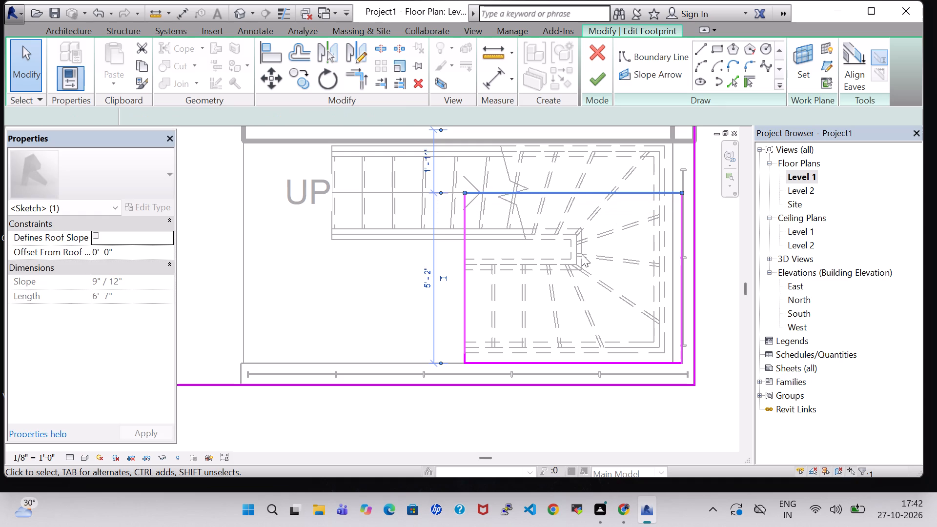
key(Up)
key(Up)
key(Up)
key(Up)
key(Up)
key(Up)
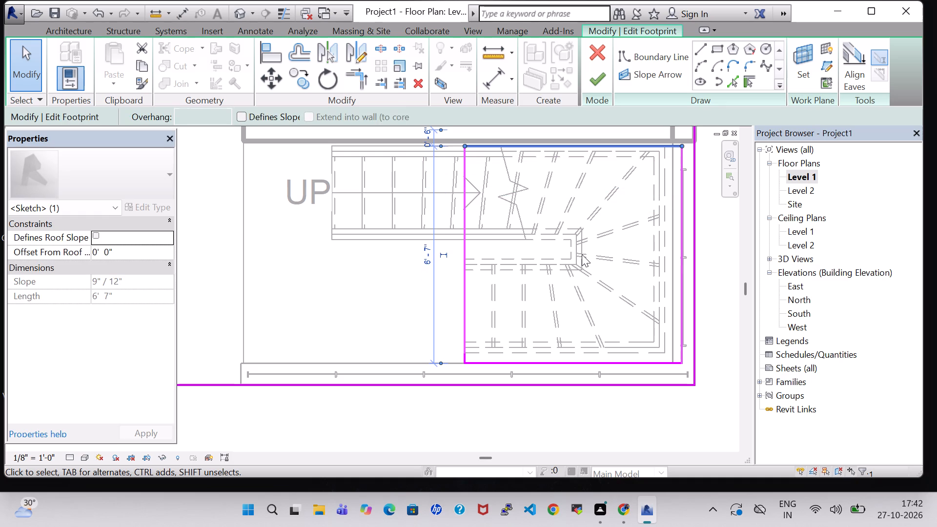
click(600, 77)
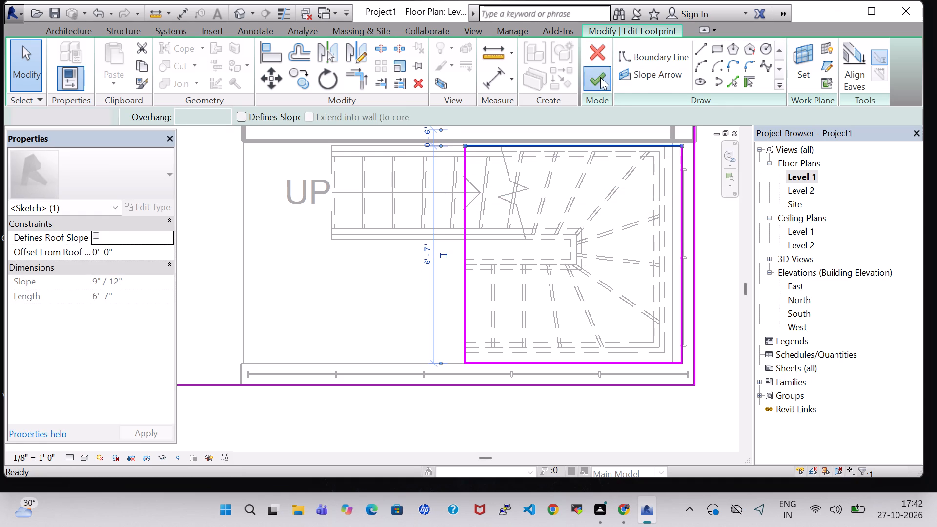
Examine the enlarged roof opening around the stair and the whole building from several sides in 3D.
click(239, 12)
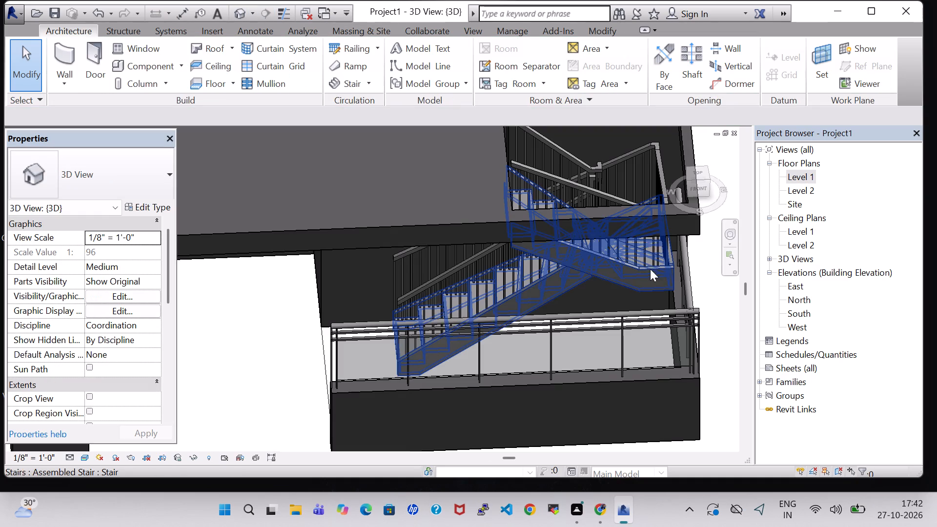
shift+middle_drag(255, 351, 220, 432)
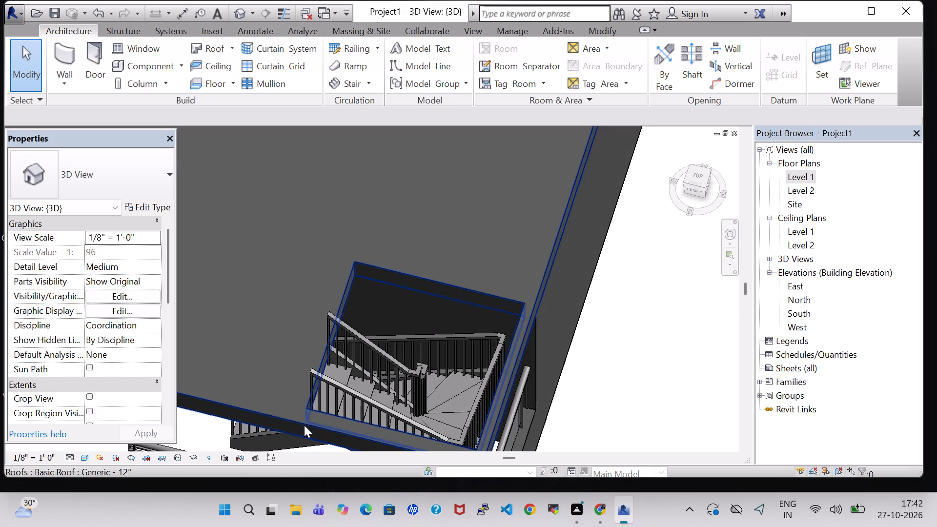
middle_drag(645, 407, 639, 388)
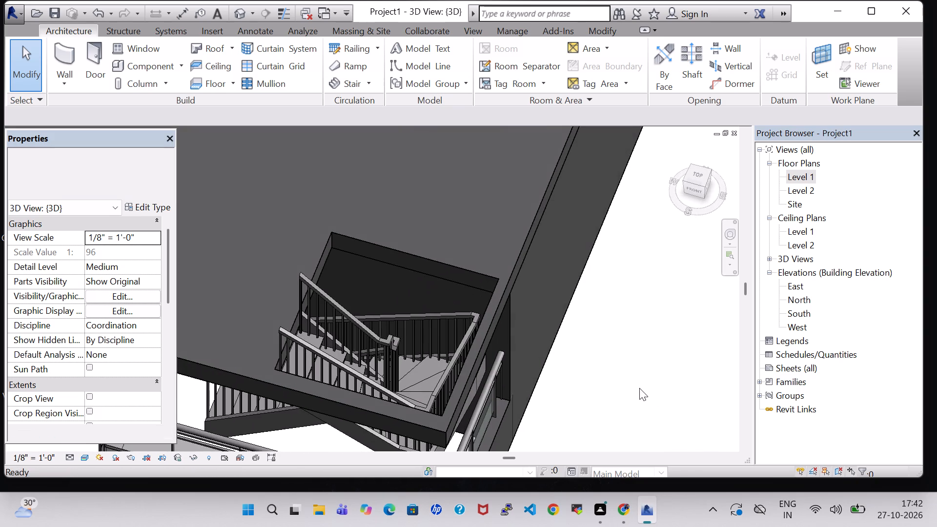
middle_drag(629, 388, 656, 305)
scroll(652, 340, down, 5)
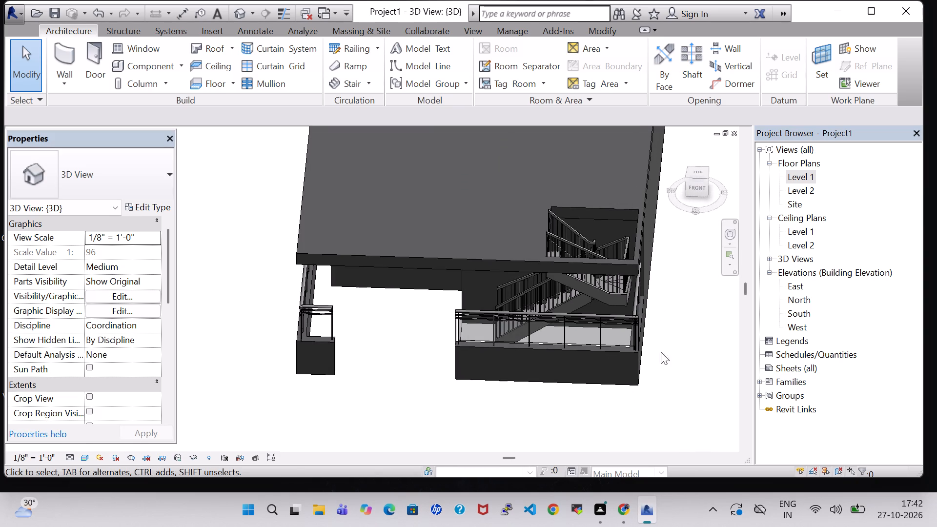
shift+middle_drag(670, 359, 662, 300)
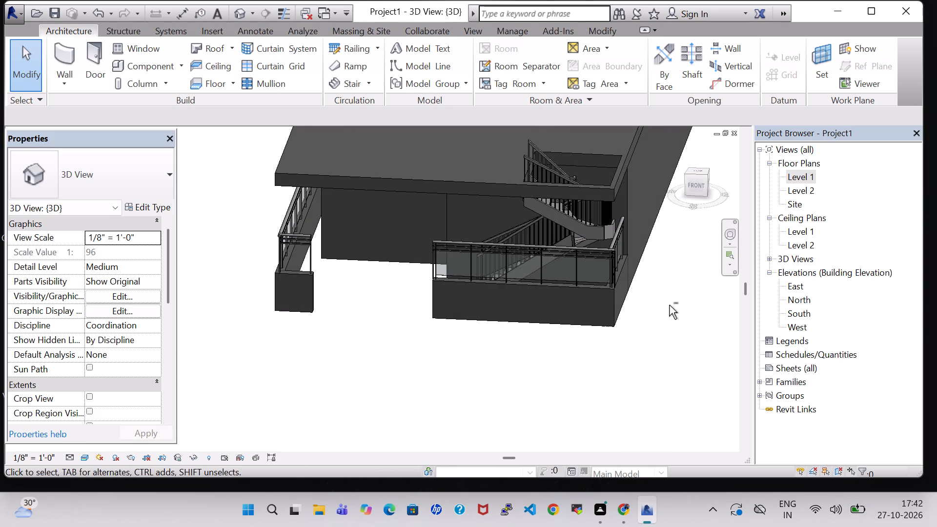
shift+middle_drag(670, 306, 677, 306)
middle_drag(677, 306, 647, 355)
middle_drag(647, 361, 652, 351)
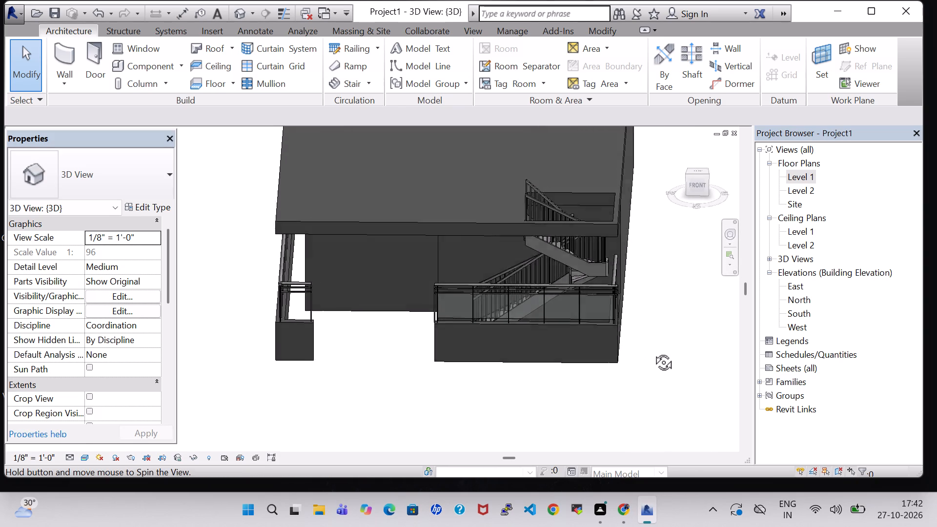
middle_drag(652, 351, 658, 329)
scroll(658, 325, down, 2)
middle_drag(678, 308, 658, 310)
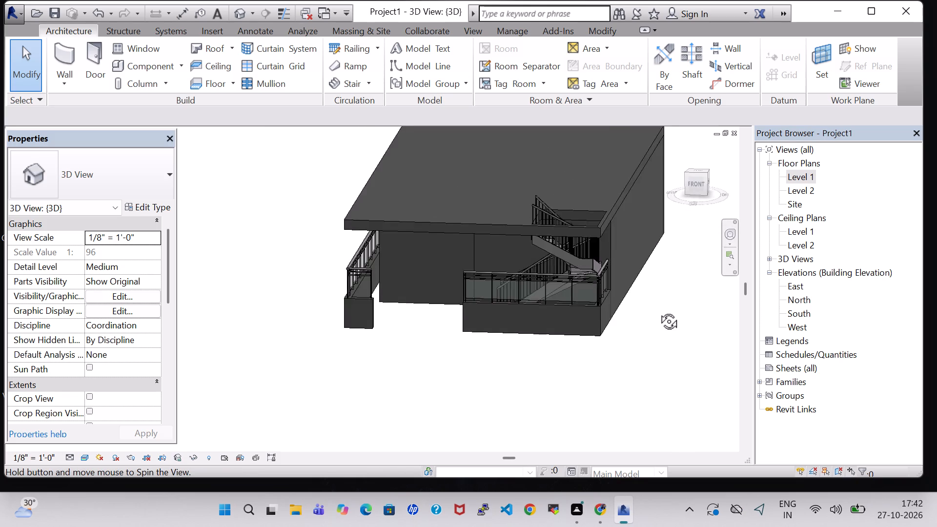
middle_drag(658, 310, 662, 335)
middle_drag(464, 386, 486, 387)
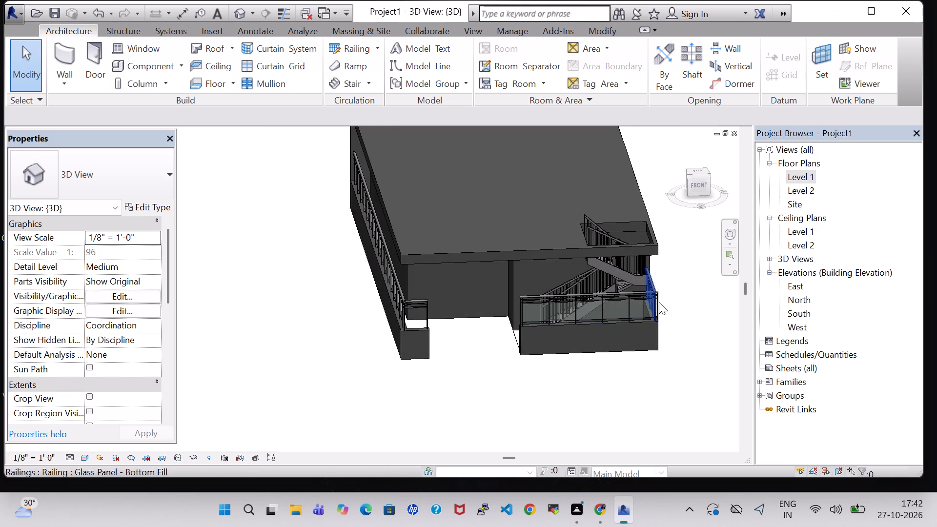
middle_click(665, 294)
middle_drag(665, 294, 598, 324)
shift+middle_drag(541, 335, 532, 329)
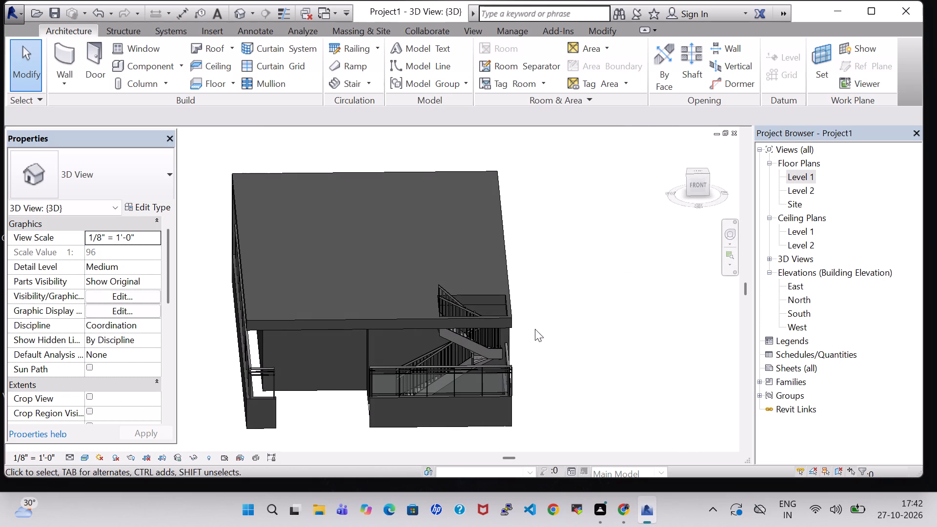
middle_drag(536, 336, 586, 315)
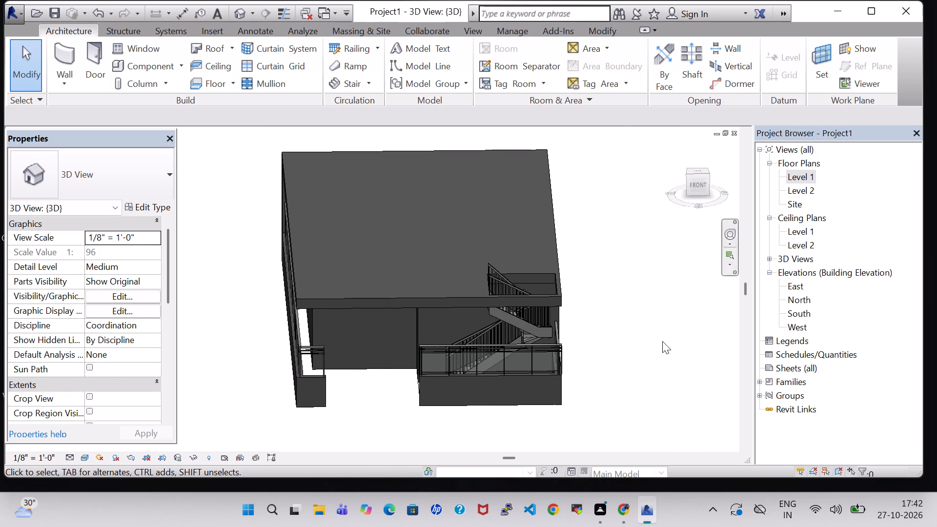
middle_drag(658, 344, 646, 345)
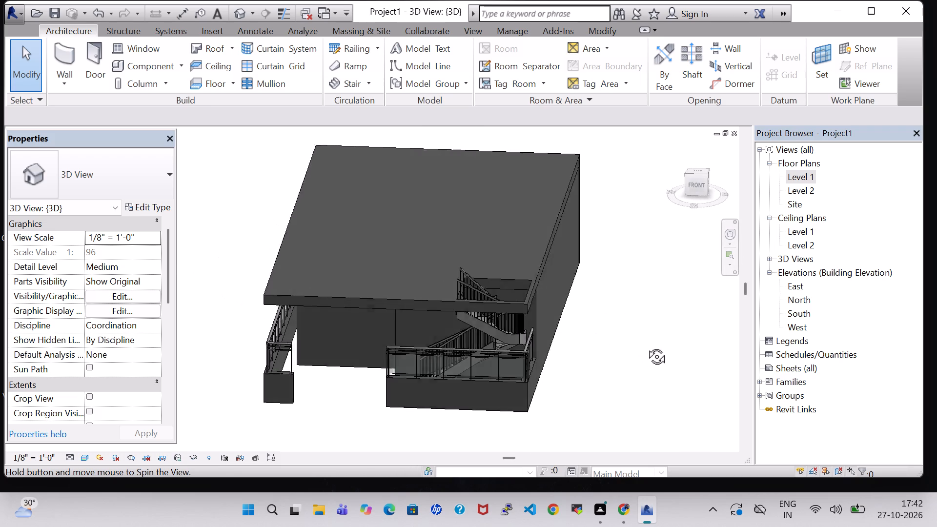
middle_drag(646, 345, 653, 340)
Open the Level 1 floor plan around the winder stair.
double_click(800, 178)
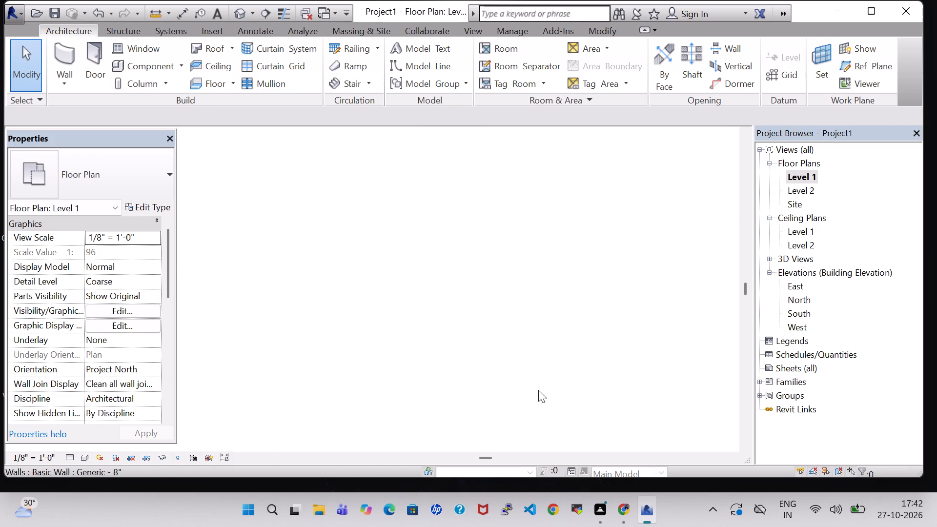
scroll(501, 243, down, 7)
click(620, 253)
middle_drag(620, 253, 620, 253)
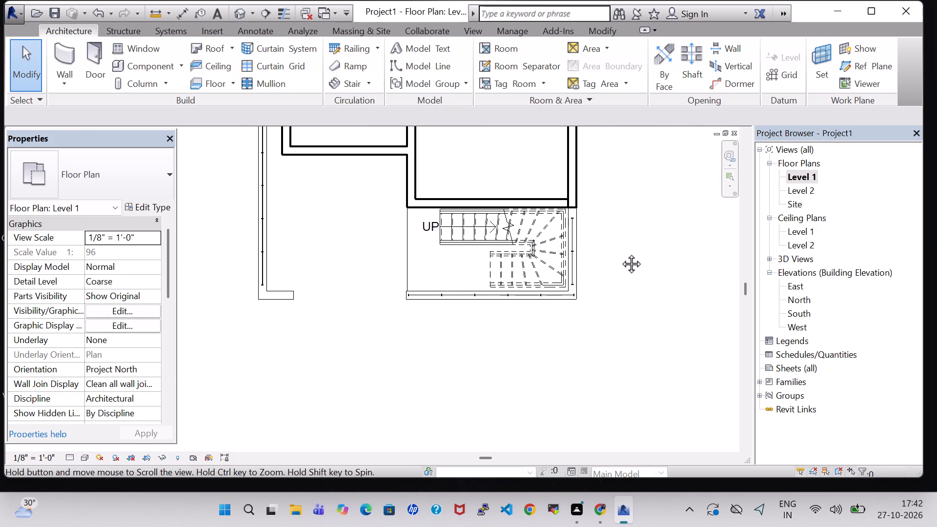
middle_drag(620, 253, 638, 323)
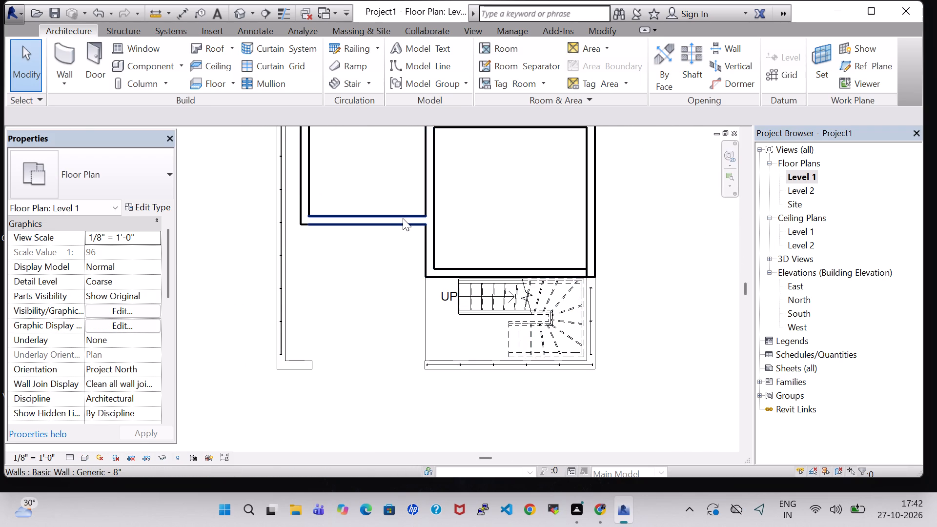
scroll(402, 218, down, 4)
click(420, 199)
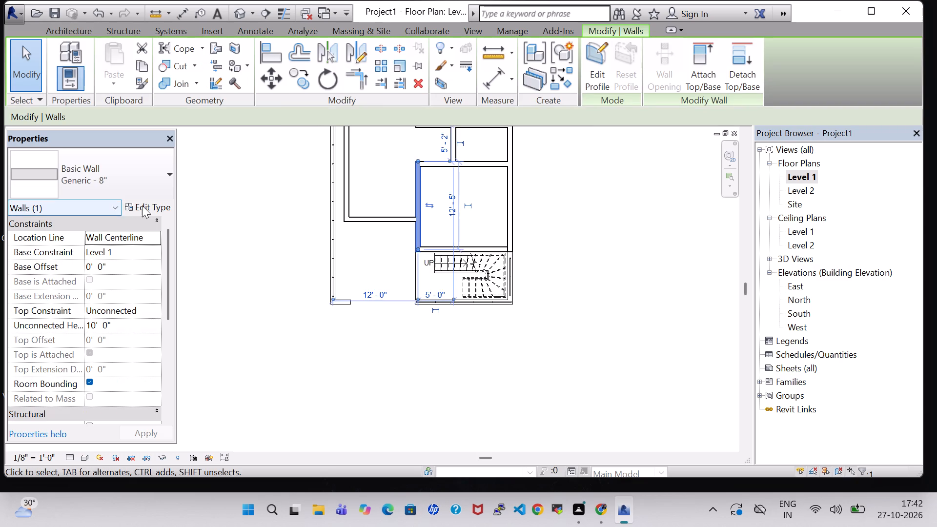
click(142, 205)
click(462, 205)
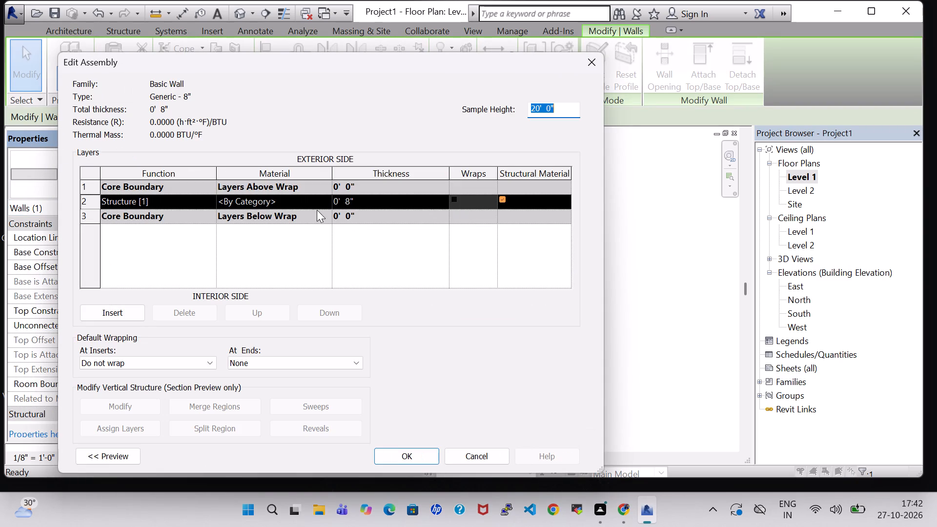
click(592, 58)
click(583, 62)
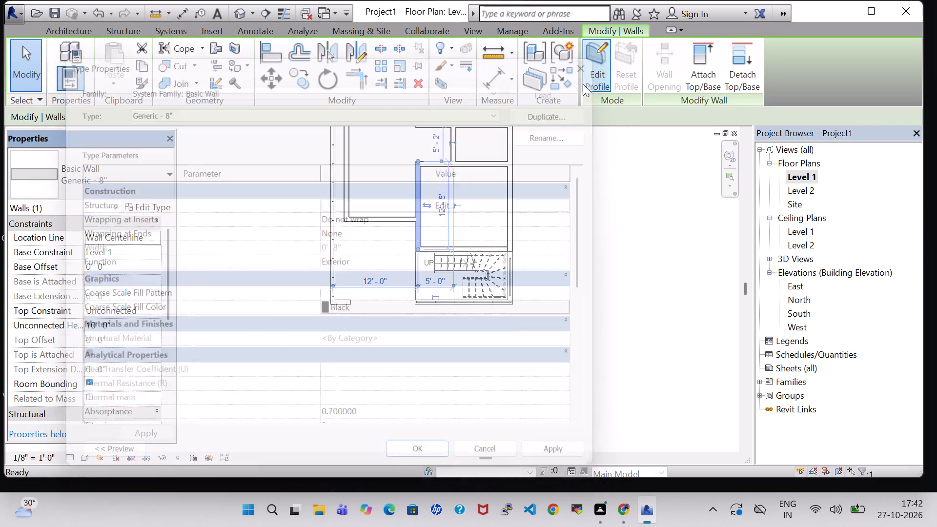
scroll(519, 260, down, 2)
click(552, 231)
Duplicate the Generic - 8" wall type as "inner wall" for the west wall of the middle room on the building's east side.
scroll(552, 231, down, 2)
middle_drag(561, 198, 578, 293)
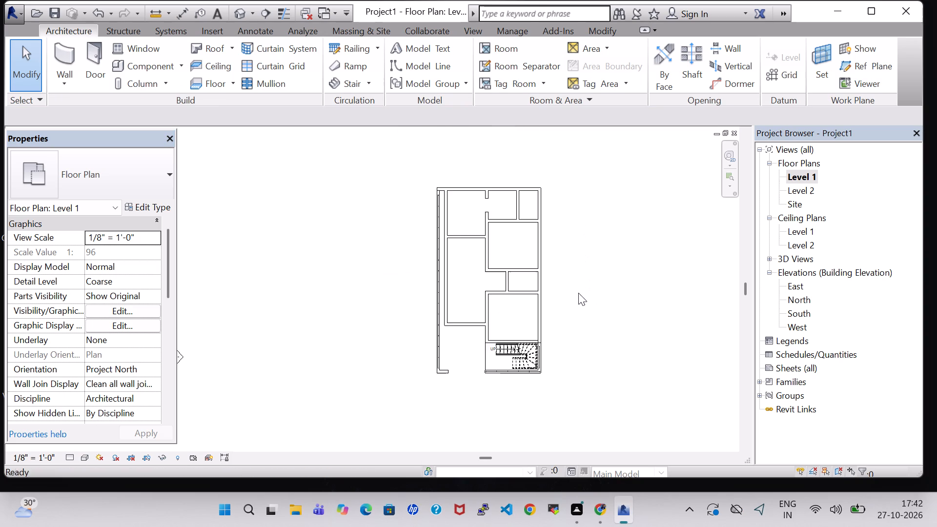
scroll(578, 293, up, 2)
click(453, 245)
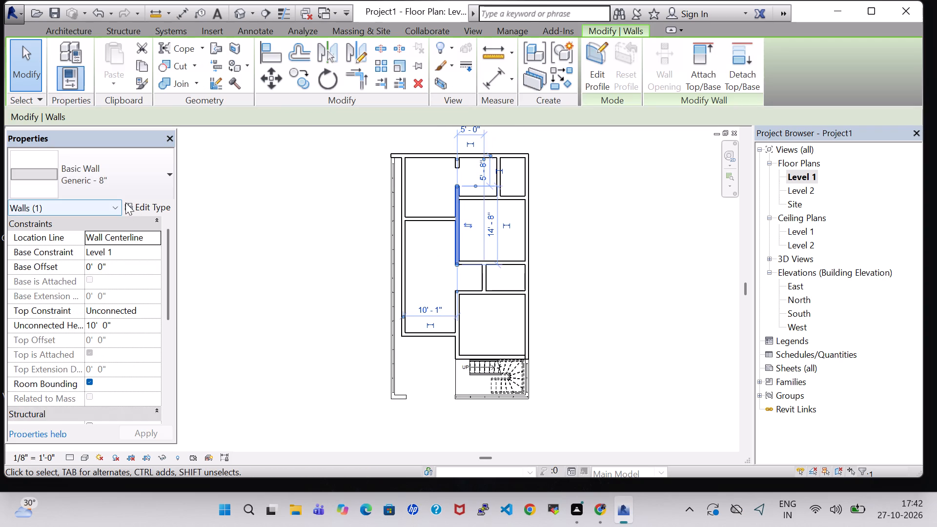
click(137, 204)
click(560, 116)
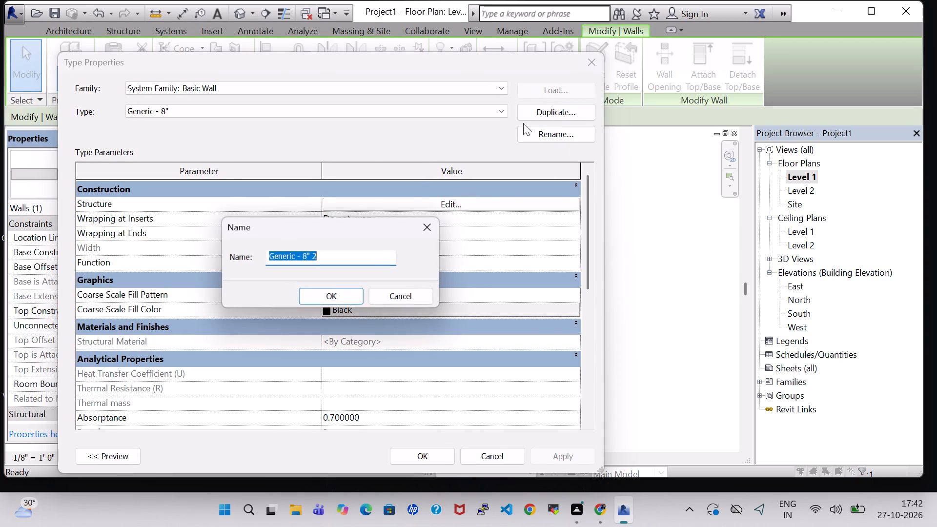
key(BackSpace)
text(inner wall)
key(Return)
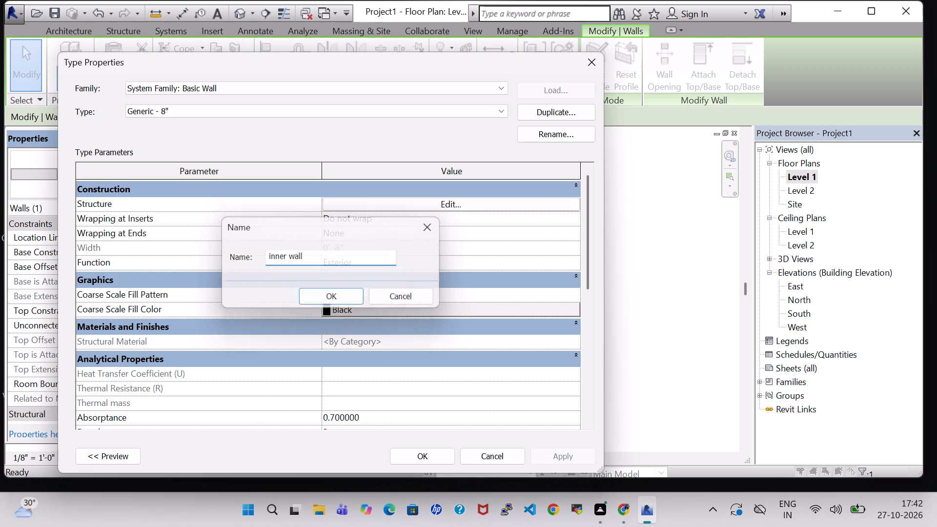
click(448, 459)
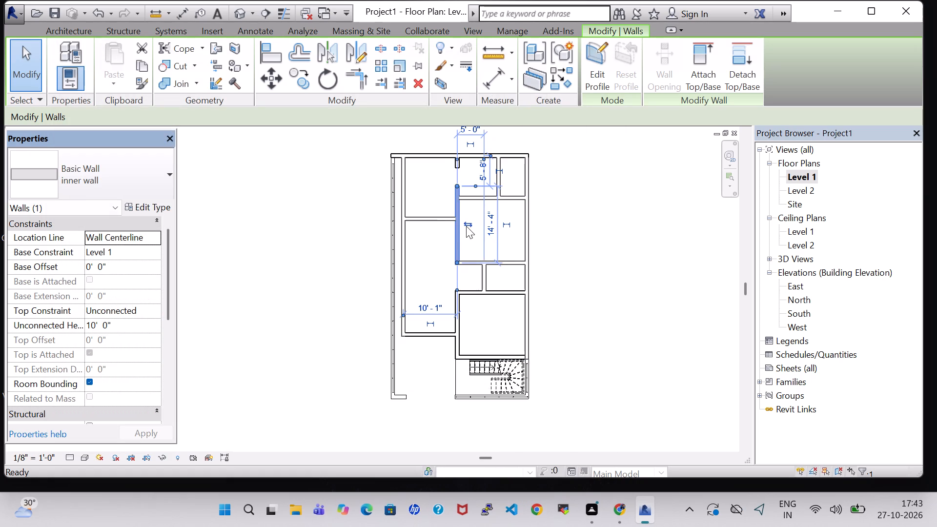
Set the structure layer thickness of the inner wall type to 6".
click(141, 209)
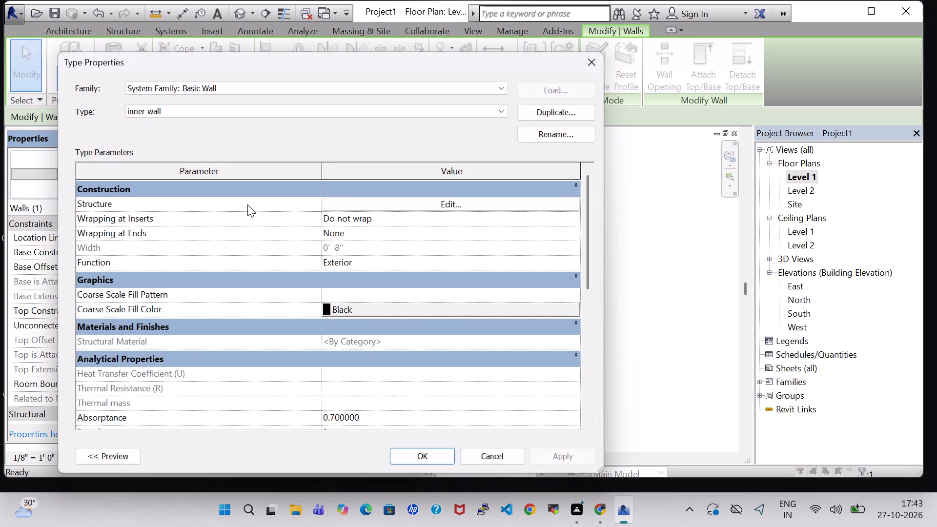
click(448, 205)
scroll(364, 216, up, 1)
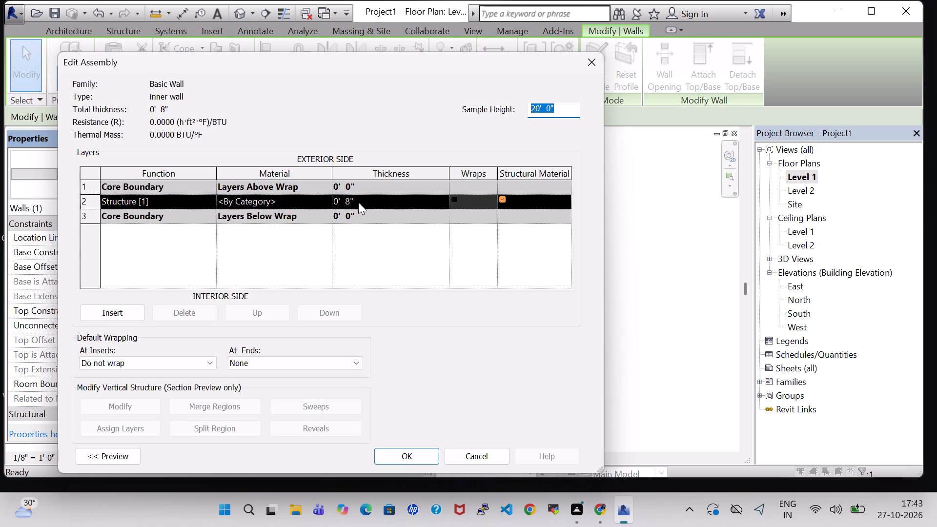
click(351, 197)
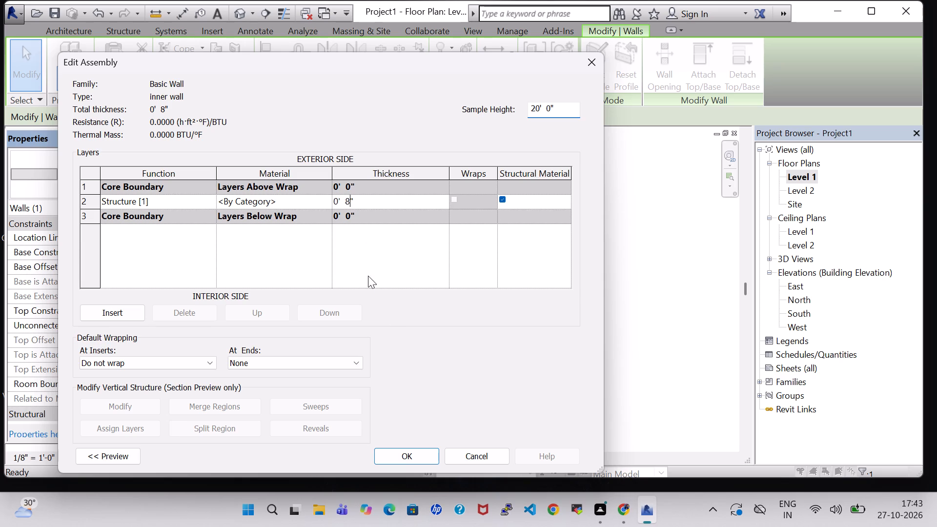
key(BackSpace)
key(6)
click(416, 459)
click(578, 449)
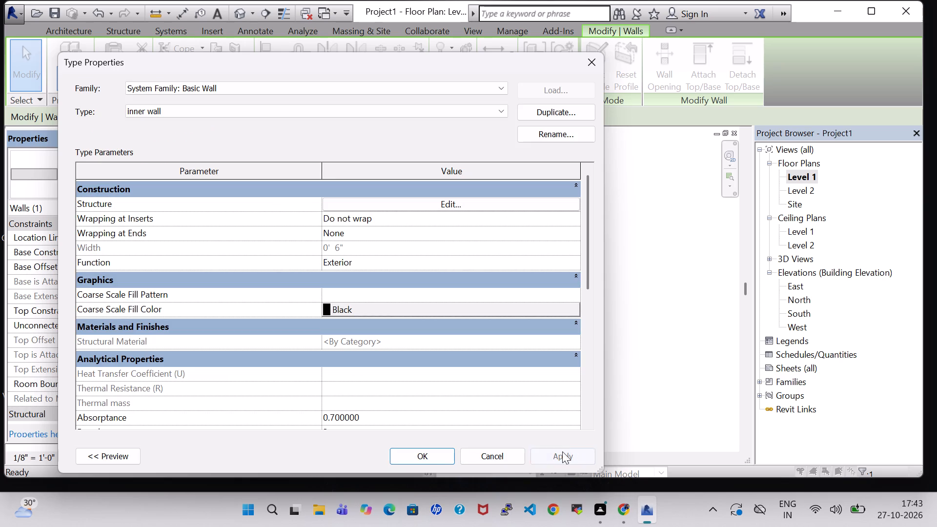
click(421, 453)
click(647, 307)
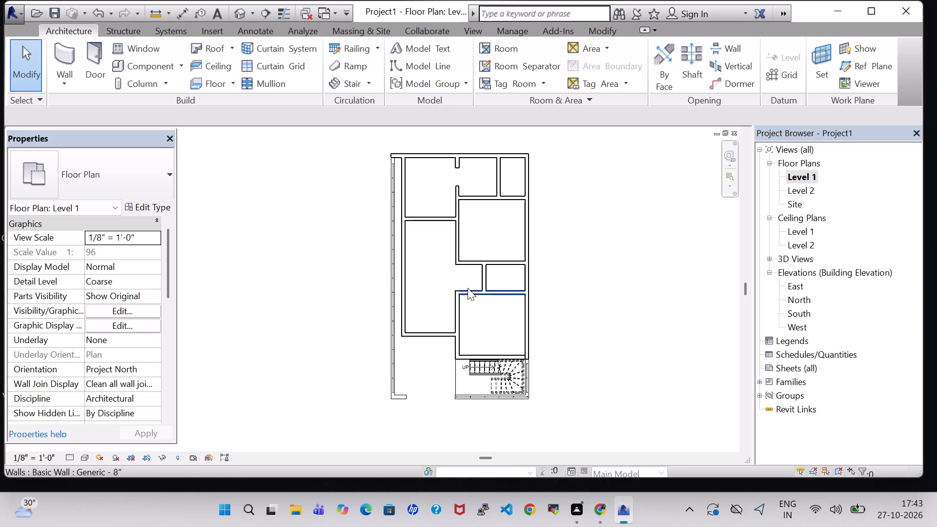
Change the west and north walls of the room next to the stair to the inner wall type.
click(454, 316)
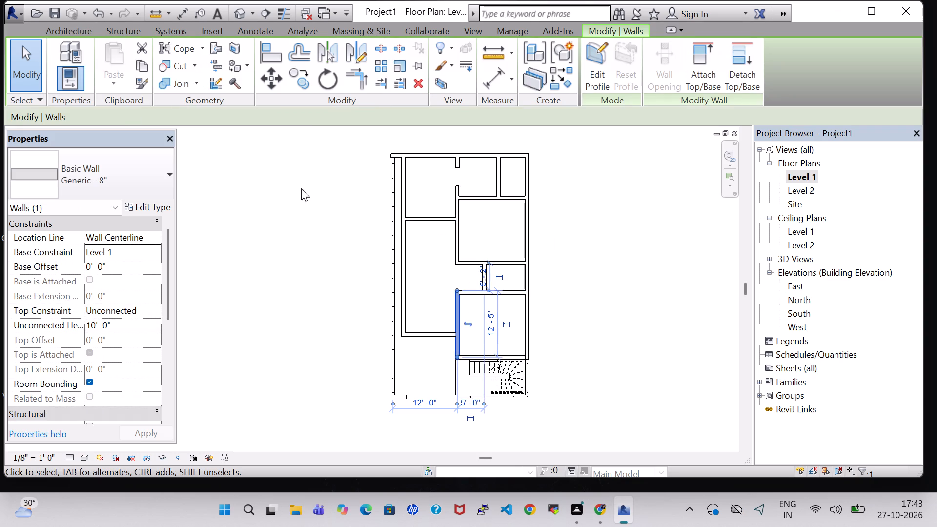
click(113, 187)
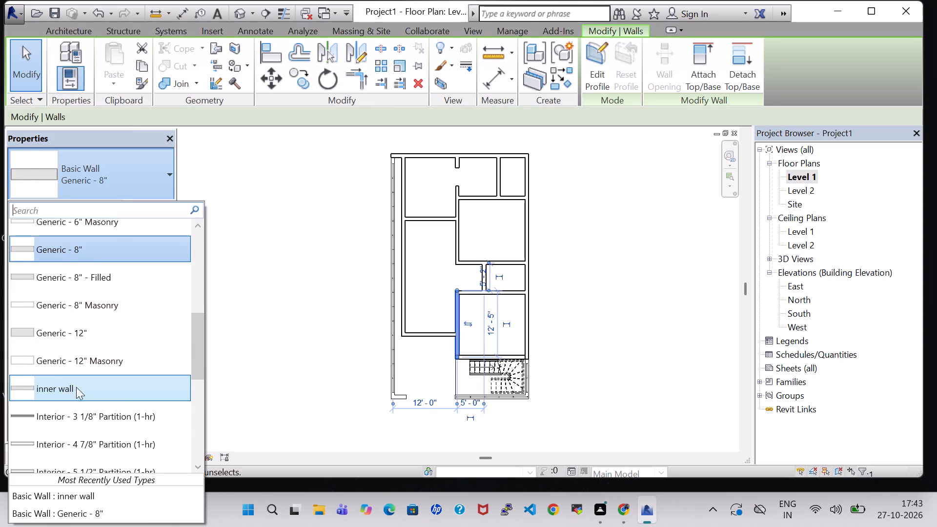
click(76, 387)
click(649, 330)
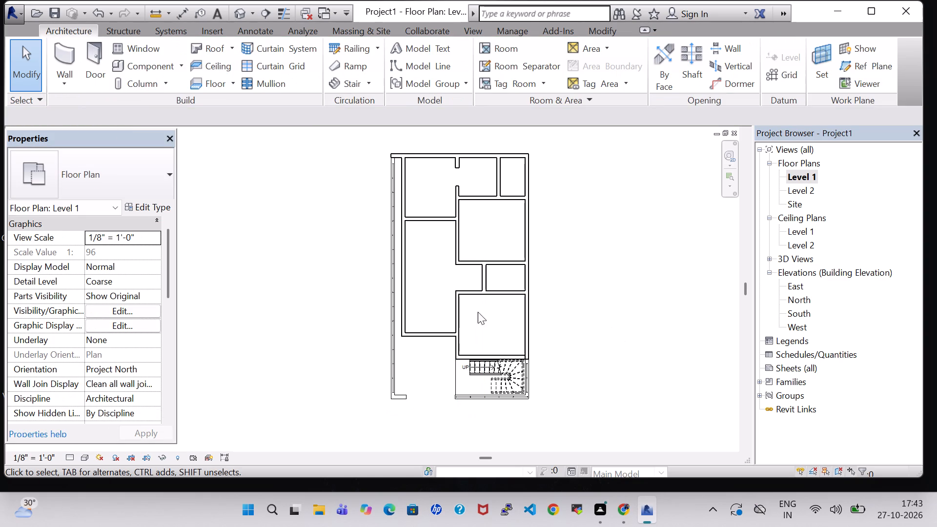
click(495, 293)
click(170, 168)
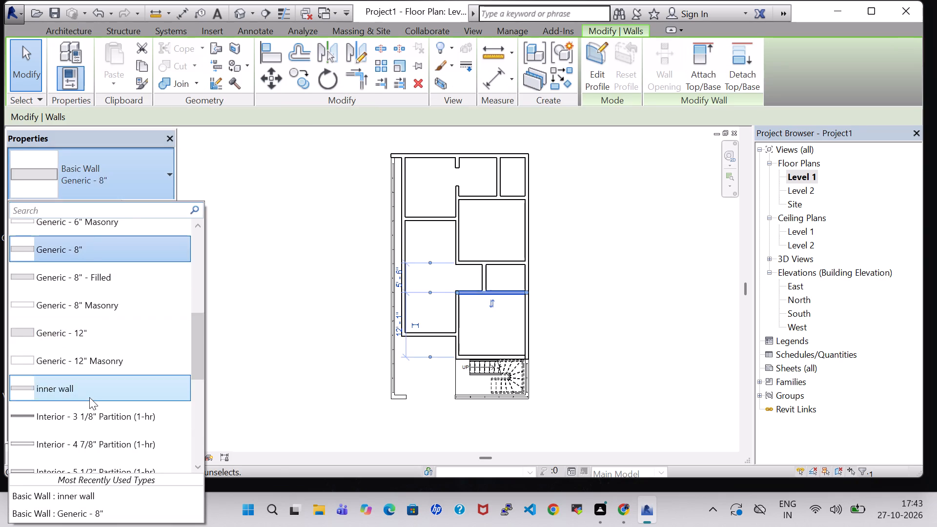
click(89, 397)
click(590, 210)
Assign the inner wall type to the short partition east of the central recess and to the wall along its north side.
scroll(590, 210, up, 2)
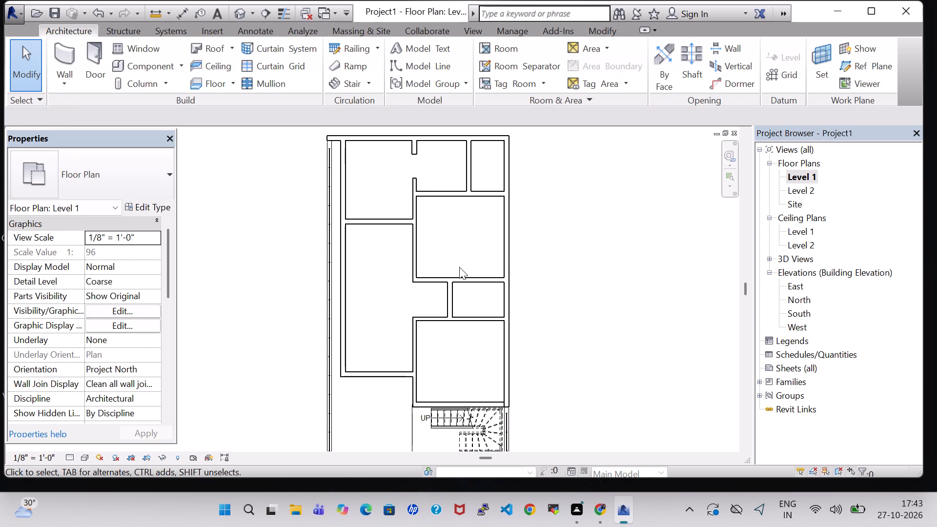
click(450, 297)
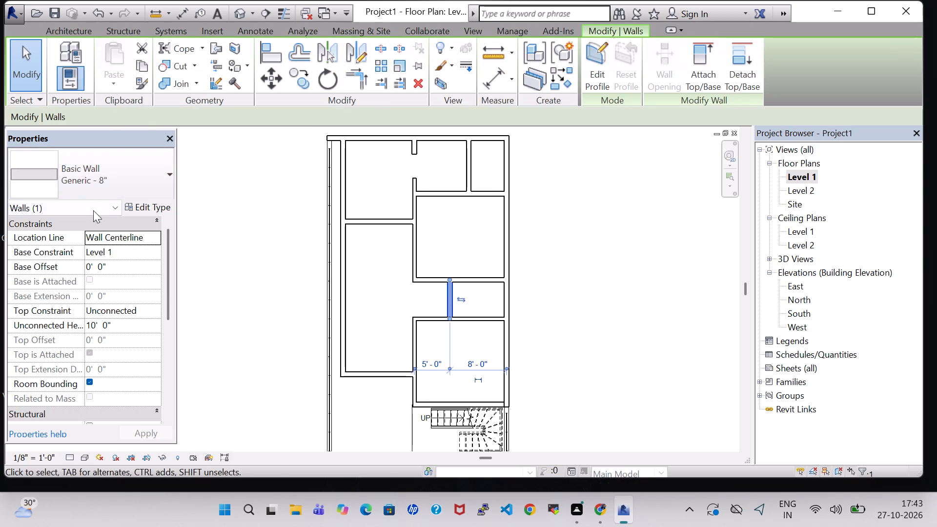
click(143, 167)
click(116, 385)
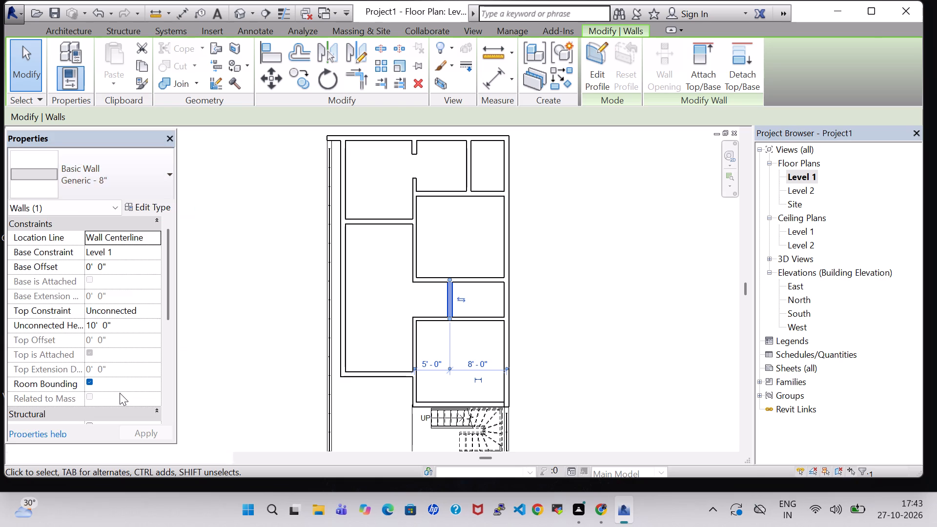
click(591, 267)
click(477, 276)
click(121, 163)
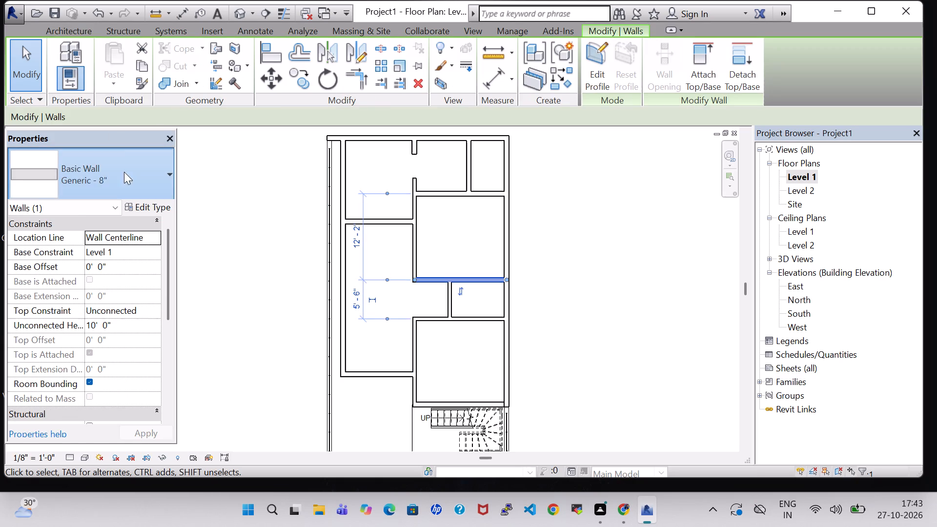
click(80, 385)
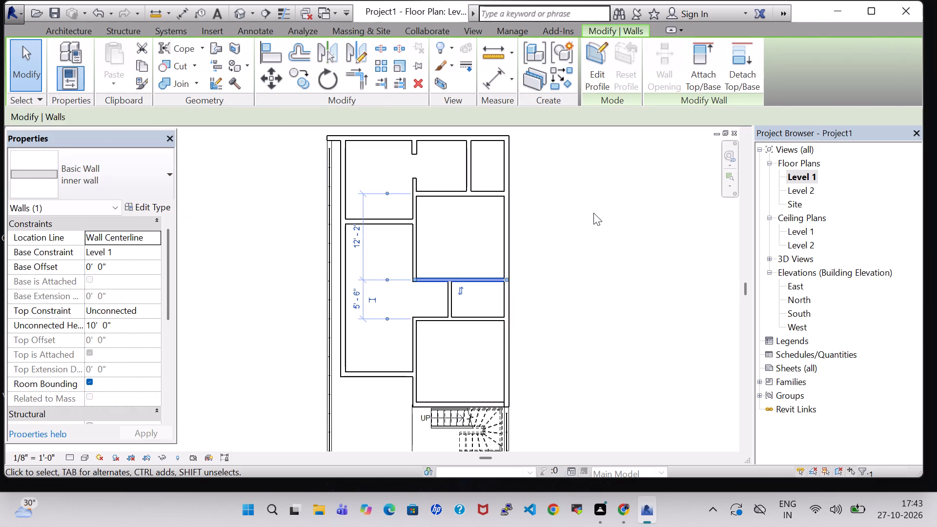
click(593, 213)
Change the northeast rooms' south wall, the partition between them and the short wall stub to their west to the inner wall type.
click(450, 197)
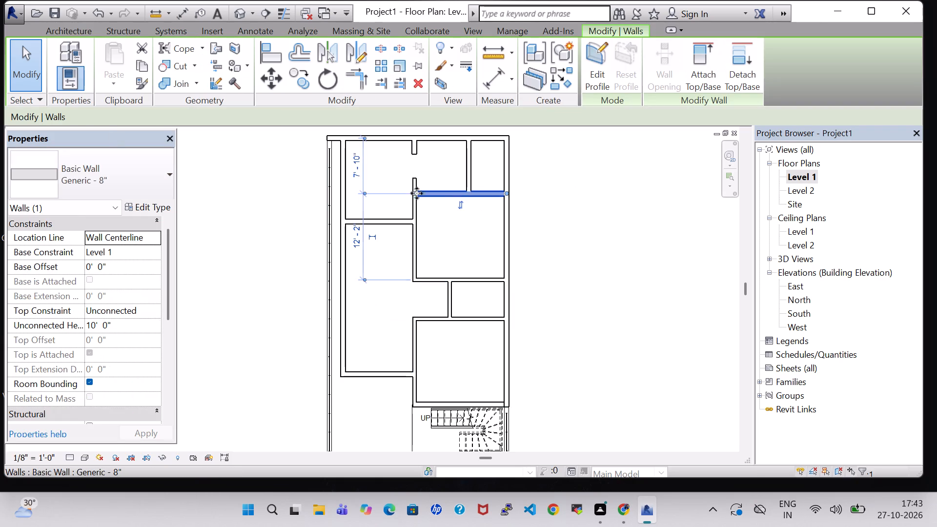
click(103, 167)
click(78, 382)
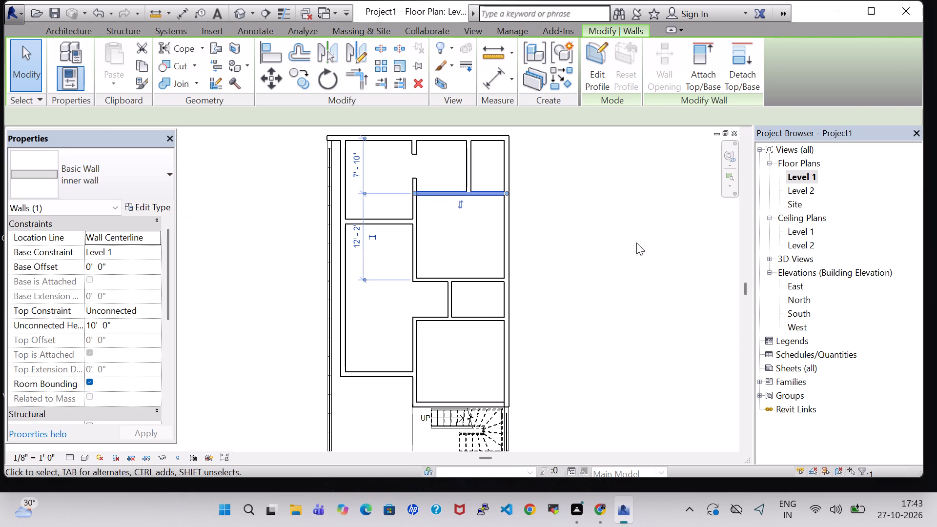
click(637, 226)
click(469, 172)
click(101, 169)
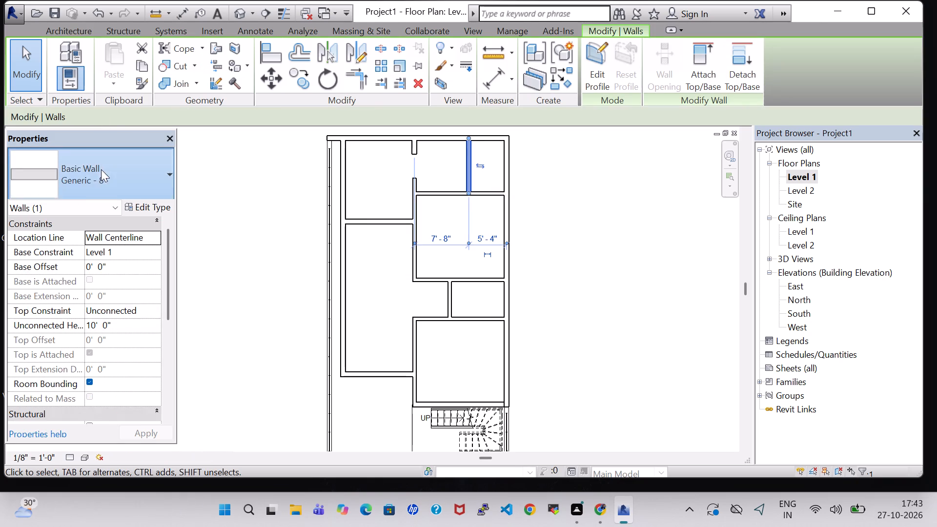
click(103, 384)
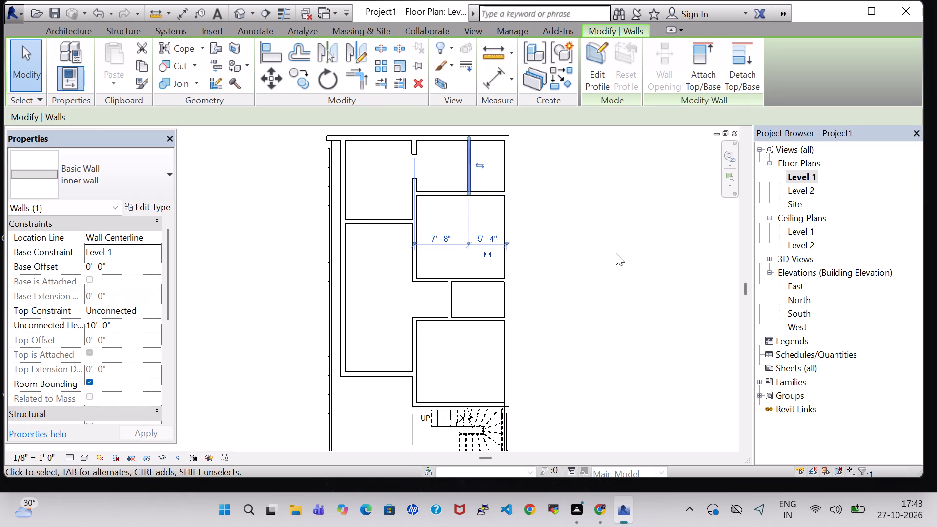
click(412, 151)
click(51, 168)
click(96, 392)
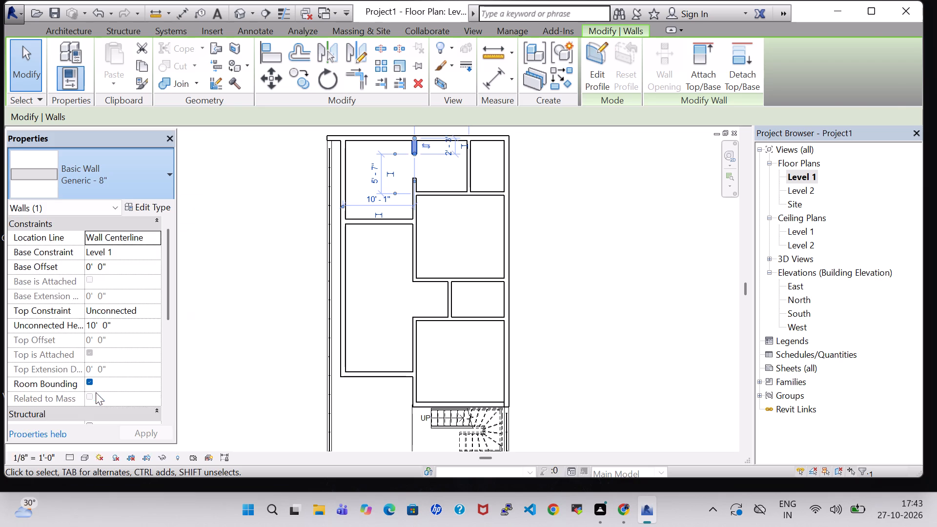
click(577, 223)
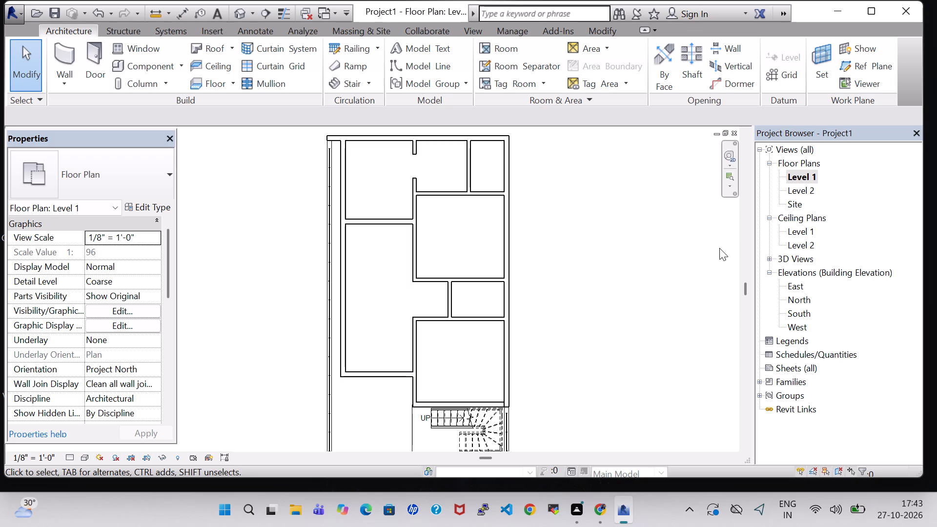
Set the structure layer material of the inner wall type to Brick, Common.
click(418, 247)
click(166, 205)
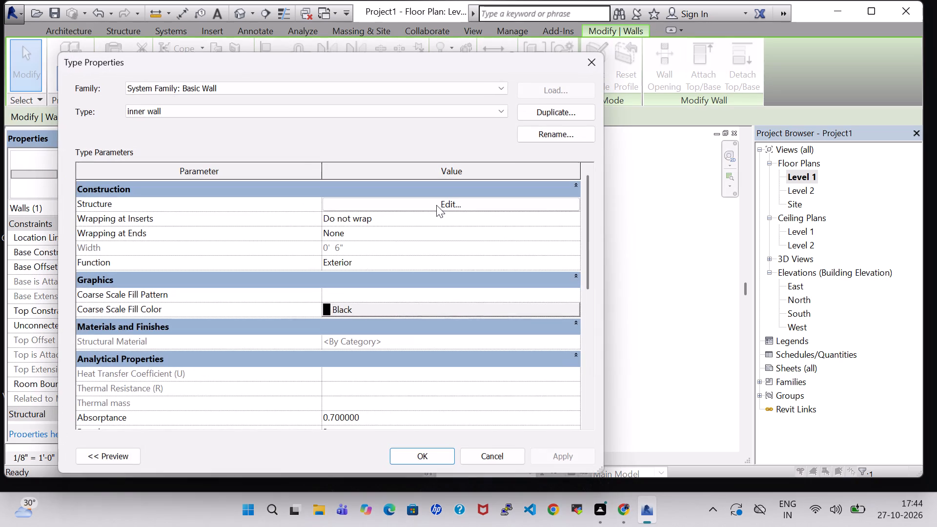
drag(453, 202, 461, 201)
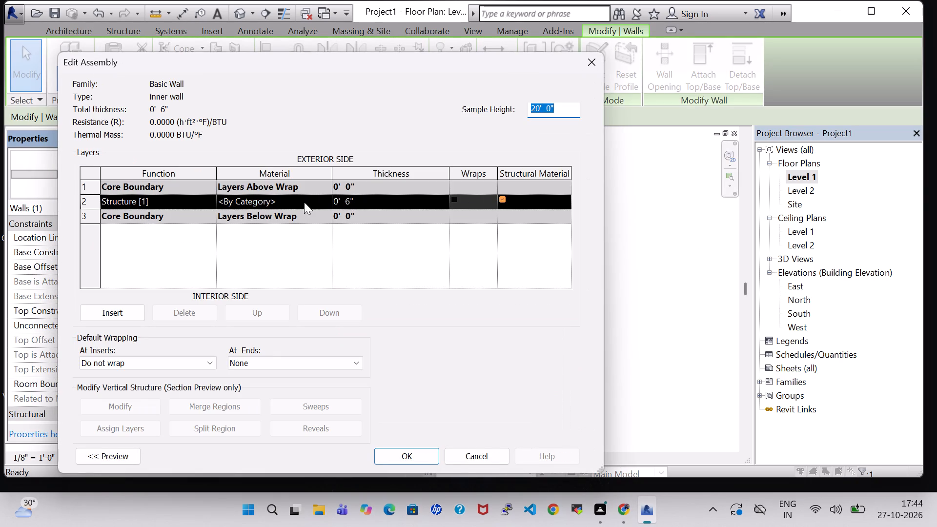
click(304, 202)
click(327, 199)
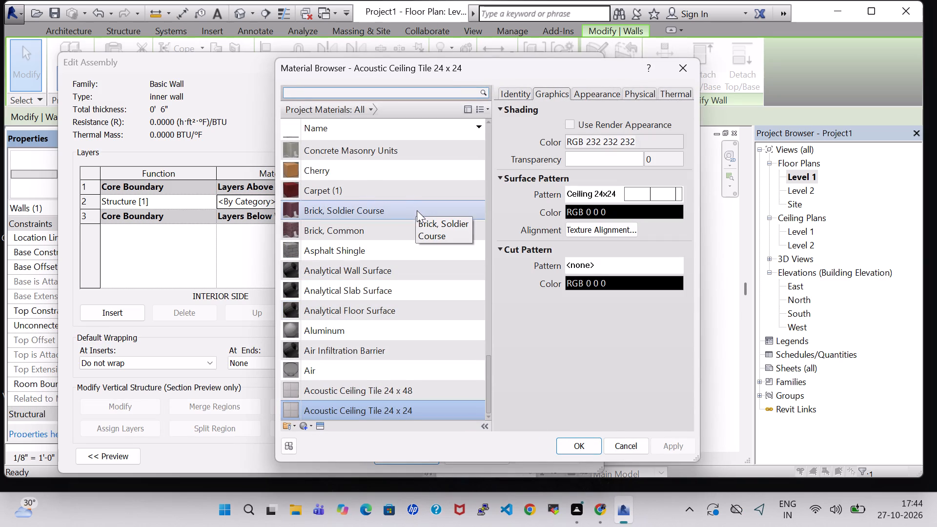
scroll(417, 210, up, 20)
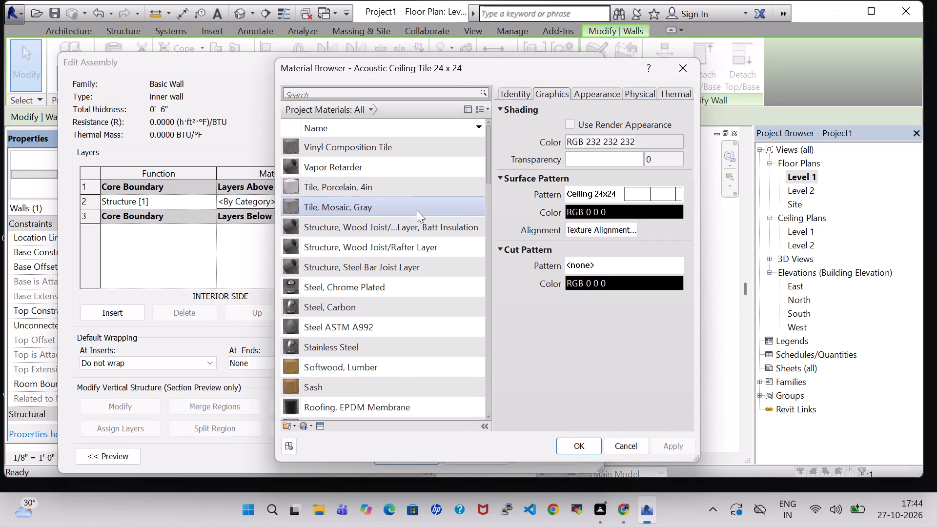
scroll(417, 210, up, 3)
scroll(439, 347, up, 5)
scroll(342, 287, down, 4)
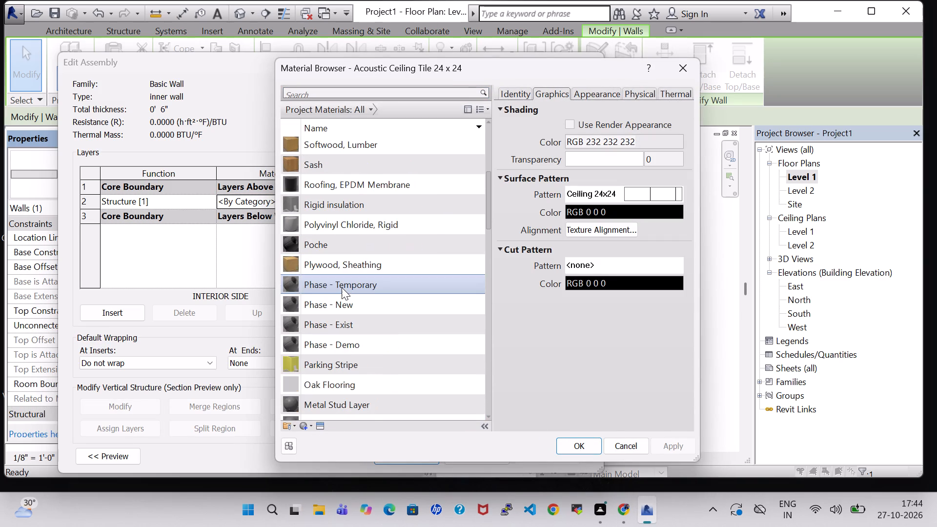
click(342, 287)
key(b)
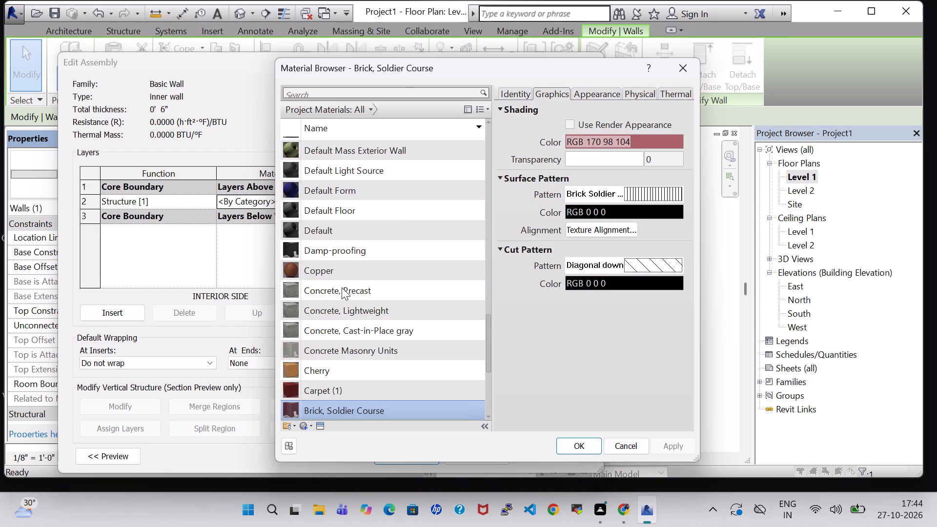
scroll(342, 287, down, 3)
click(337, 267)
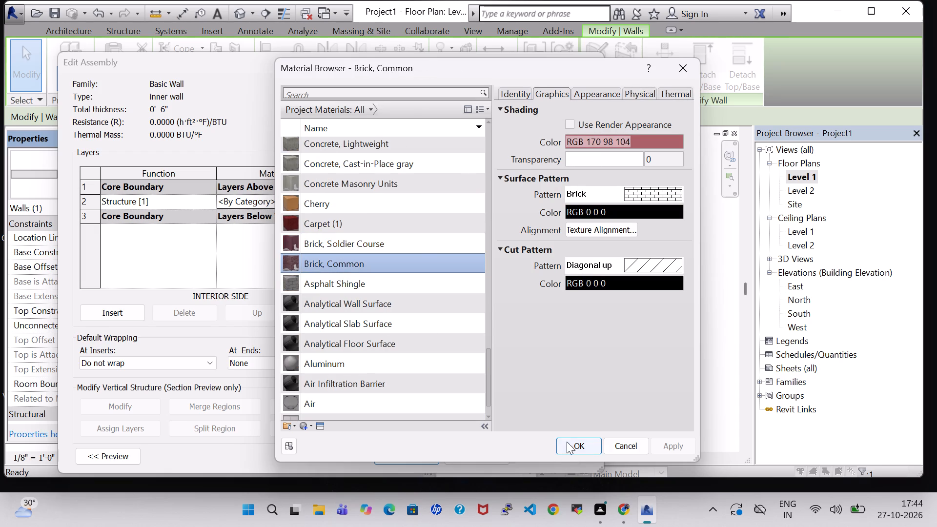
click(567, 442)
click(424, 458)
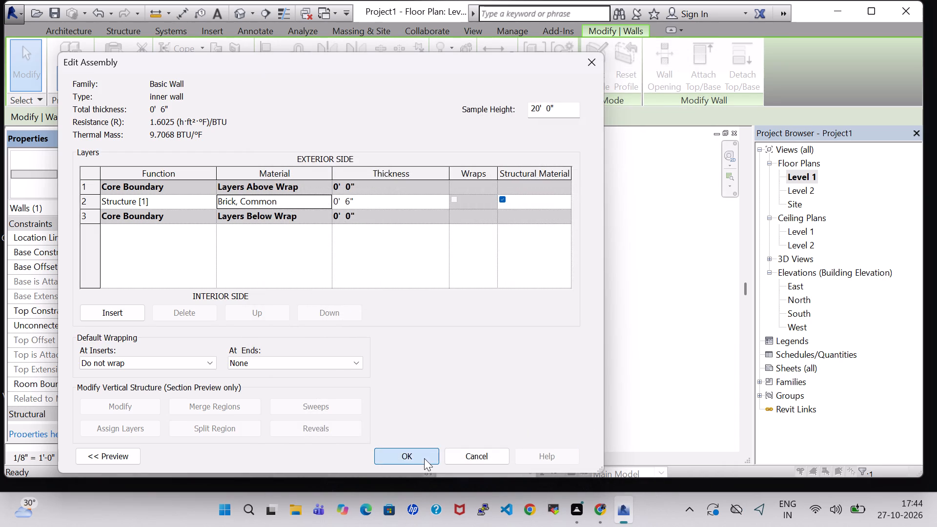
click(569, 462)
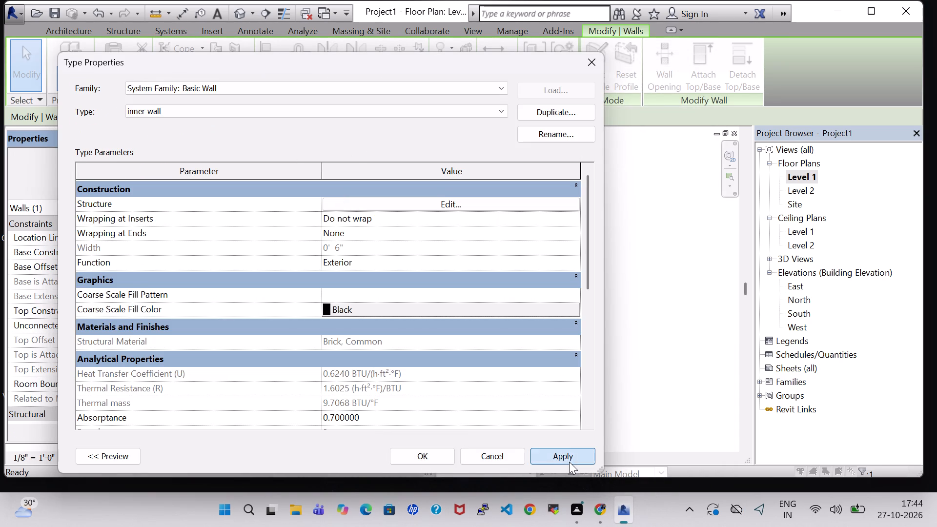
click(419, 452)
click(628, 353)
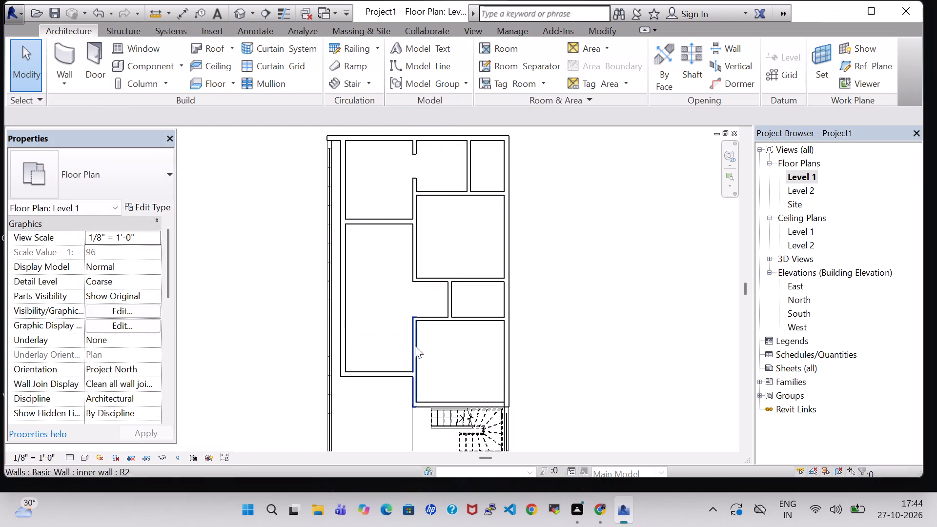
Set the structure layer material of the Generic - 8" wall type to Brick, Common, using the building's west room wall.
click(341, 331)
double_click(153, 209)
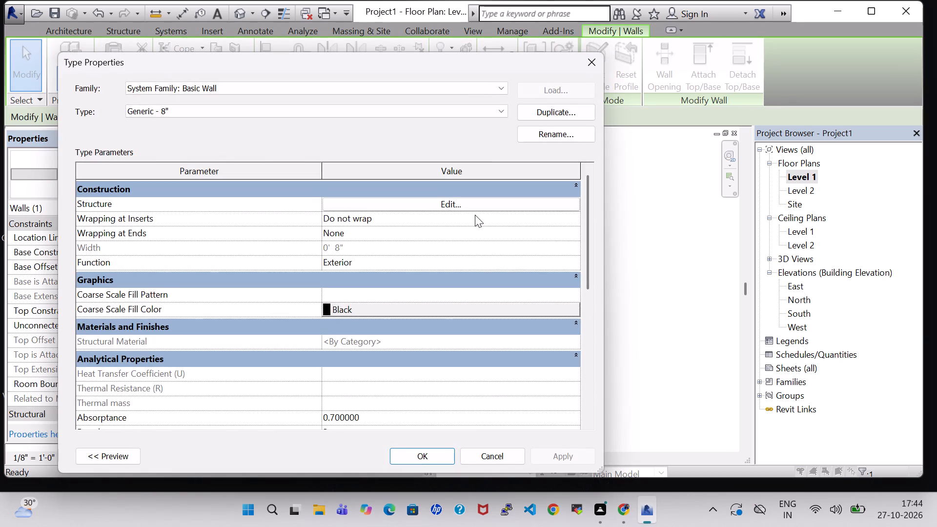
click(470, 206)
click(304, 197)
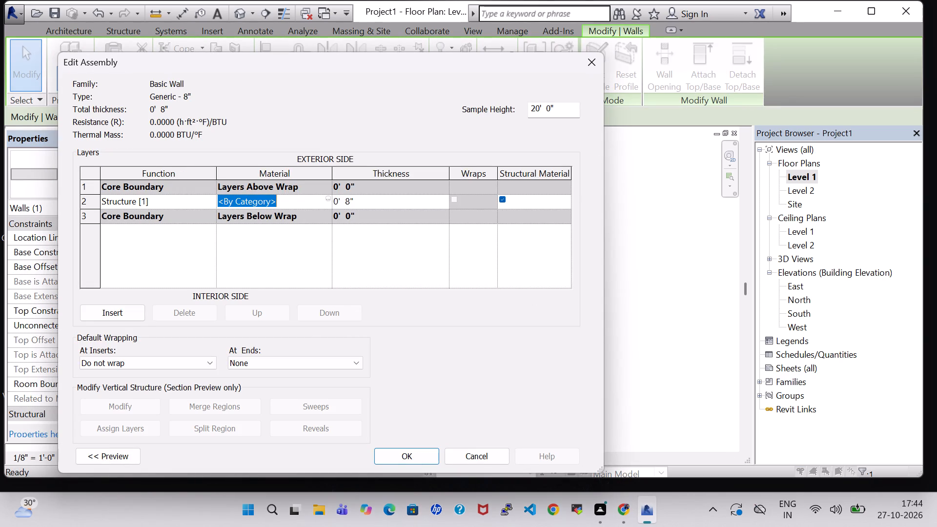
click(327, 198)
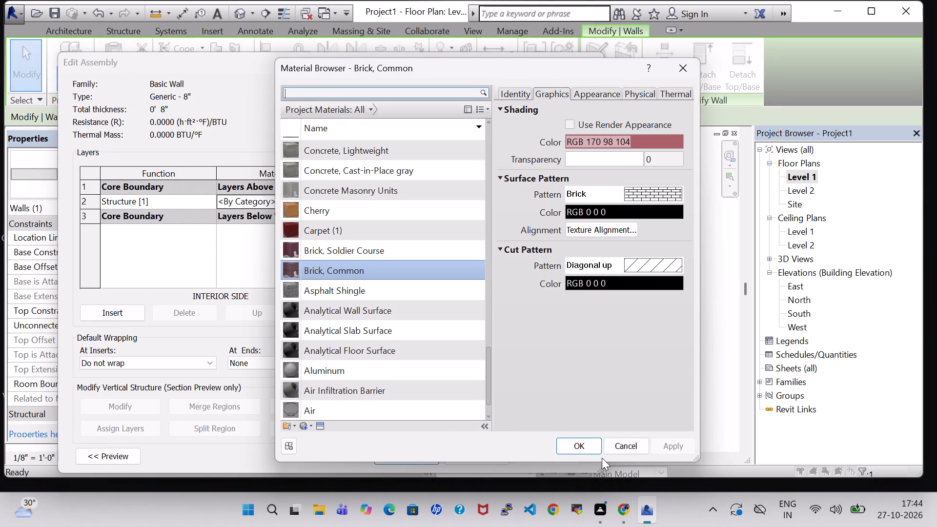
click(580, 447)
click(415, 455)
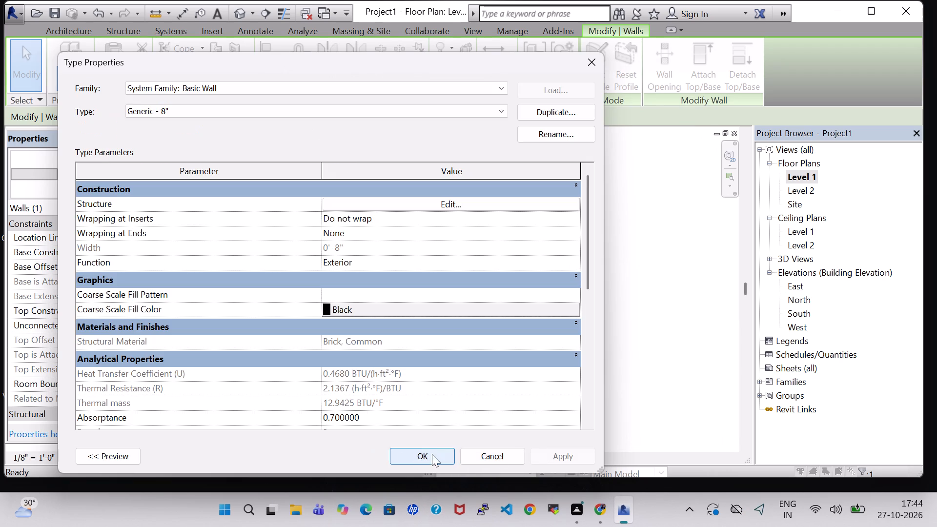
click(549, 461)
click(425, 458)
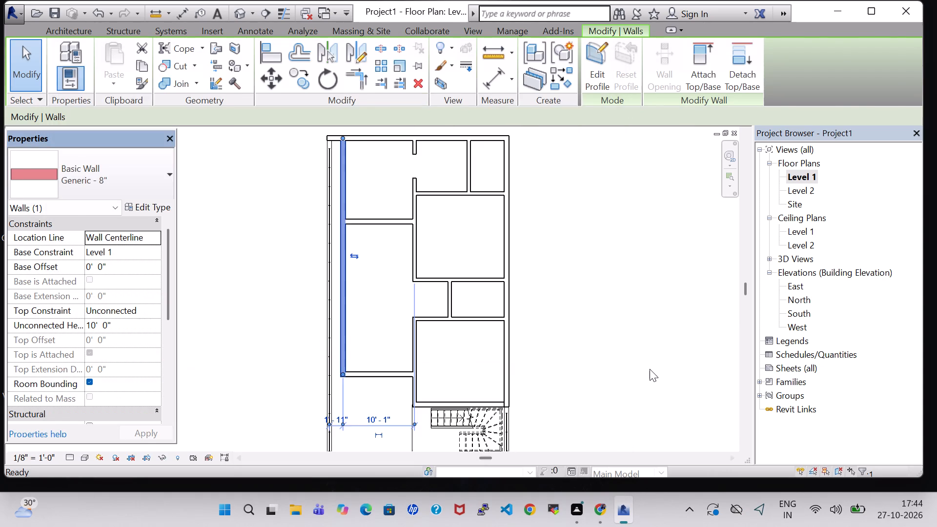
click(650, 369)
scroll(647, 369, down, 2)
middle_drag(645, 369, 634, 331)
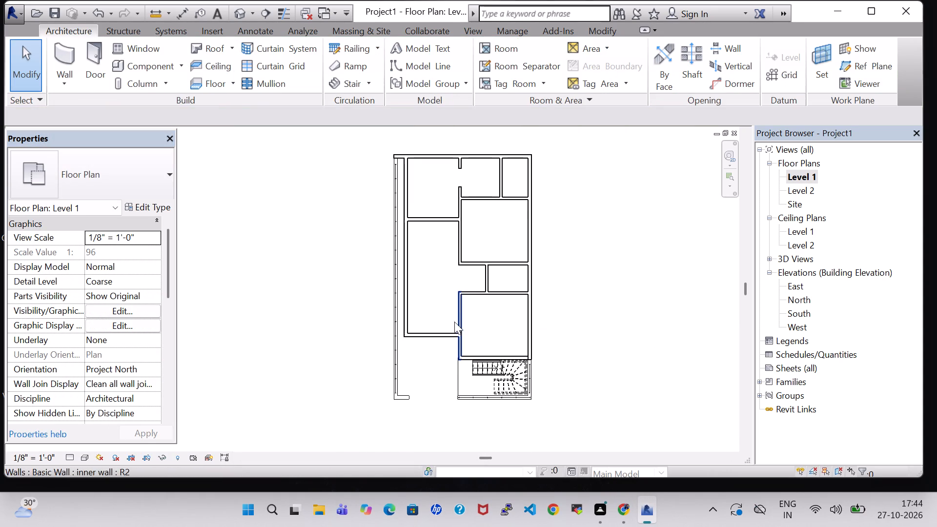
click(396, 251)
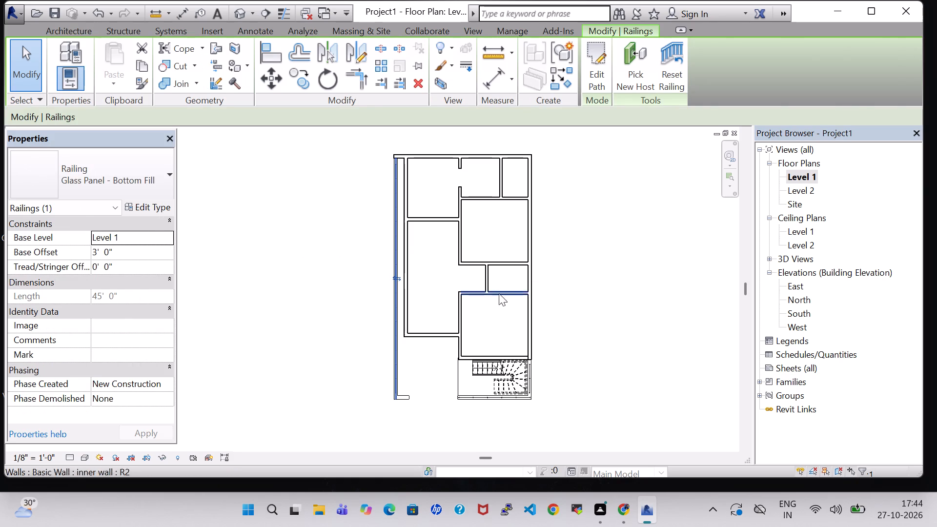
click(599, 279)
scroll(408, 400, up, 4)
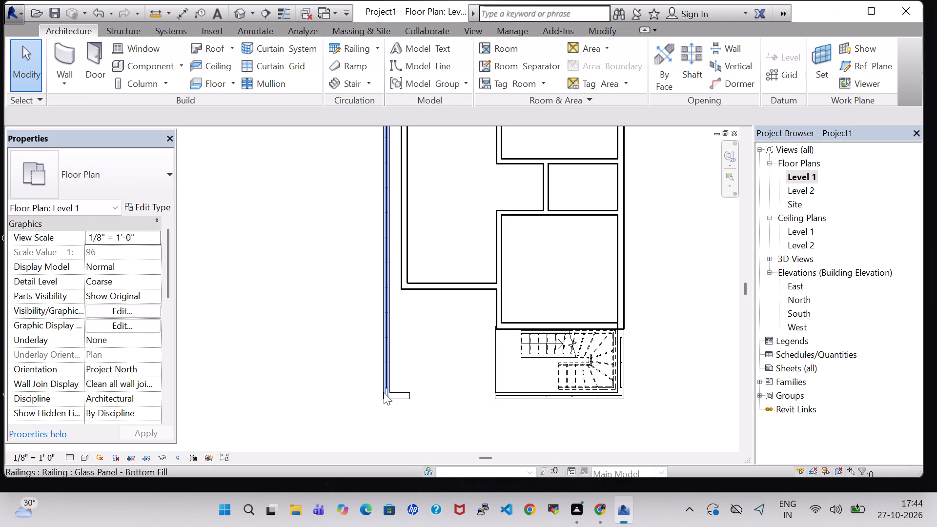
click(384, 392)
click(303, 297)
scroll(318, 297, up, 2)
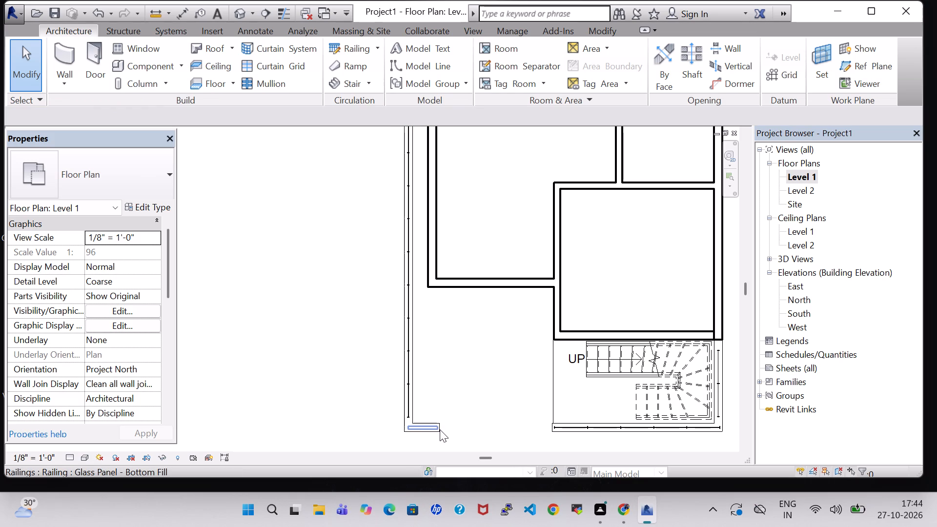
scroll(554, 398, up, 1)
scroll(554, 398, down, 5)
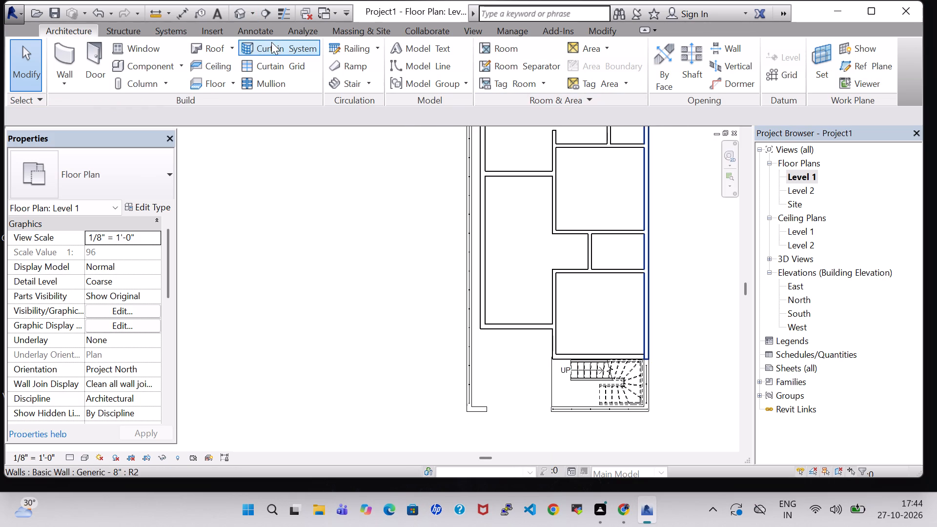
In the 3D view, duplicate the wall type of the short low wall at the southwest corner as "outer wall".
click(246, 18)
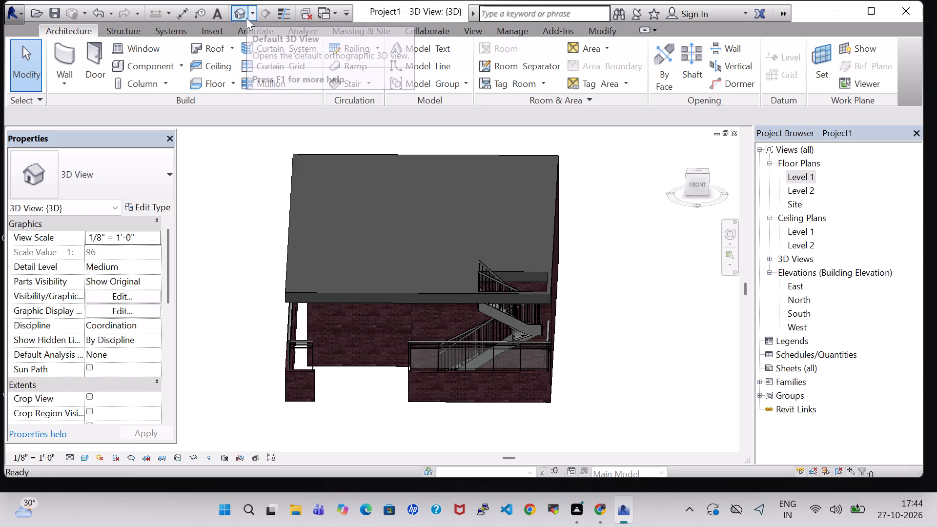
click(301, 377)
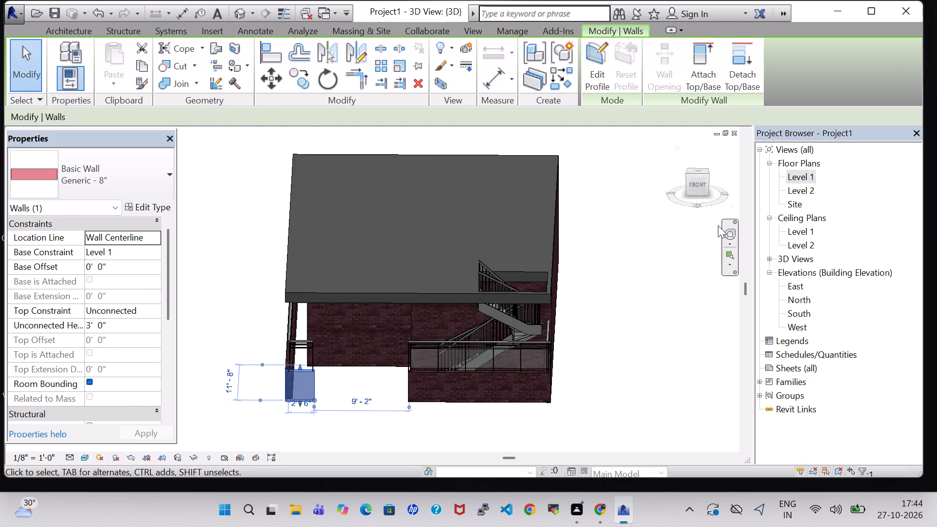
click(147, 204)
click(559, 116)
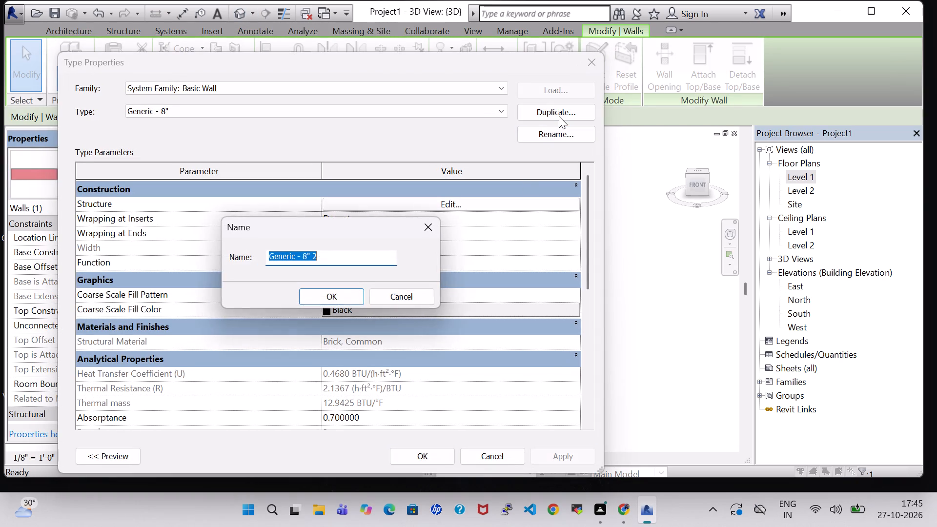
key(BackSpace)
text(otter)
key(space)
key(w)
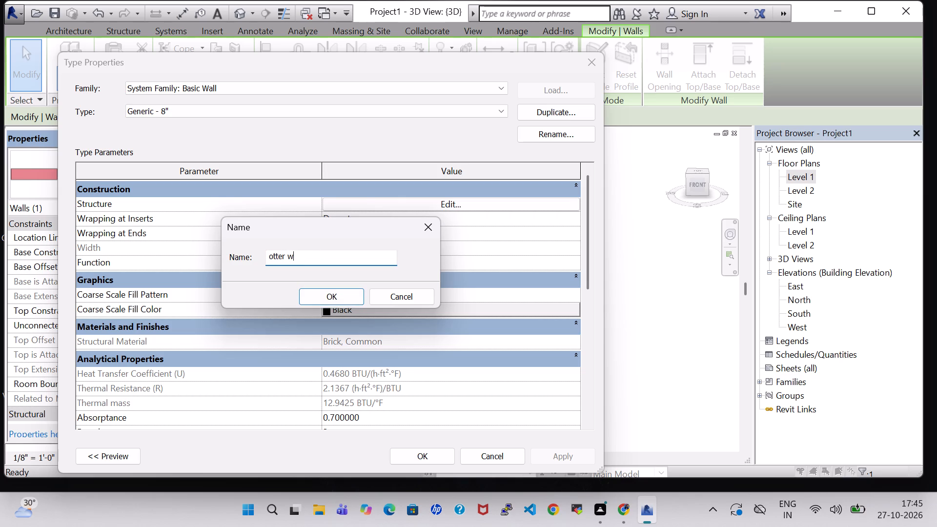
key(BackSpace)
key(BackSpace)
key(BackSpace)
key(BackSpace)
key(BackSpace)
key(BackSpace)
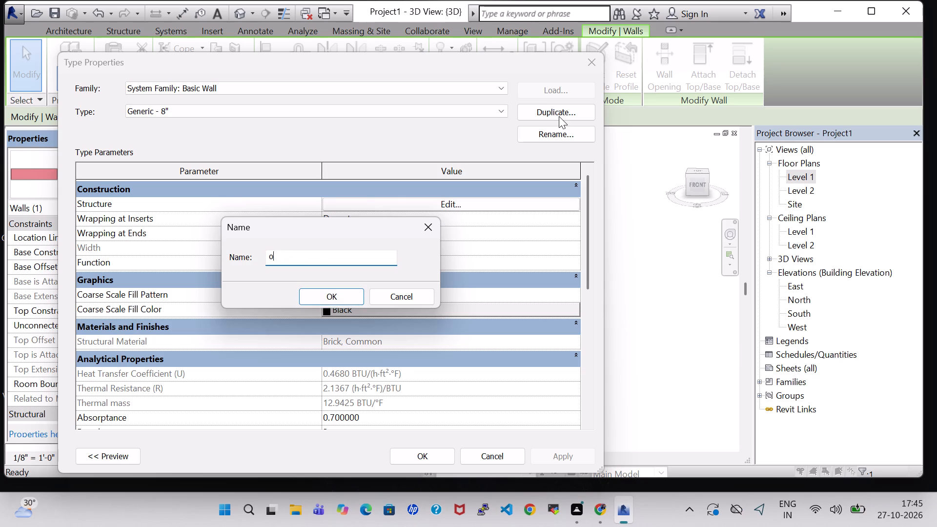
text(oter)
key(BackSpace)
key(BackSpace)
key(BackSpace)
key(BackSpace)
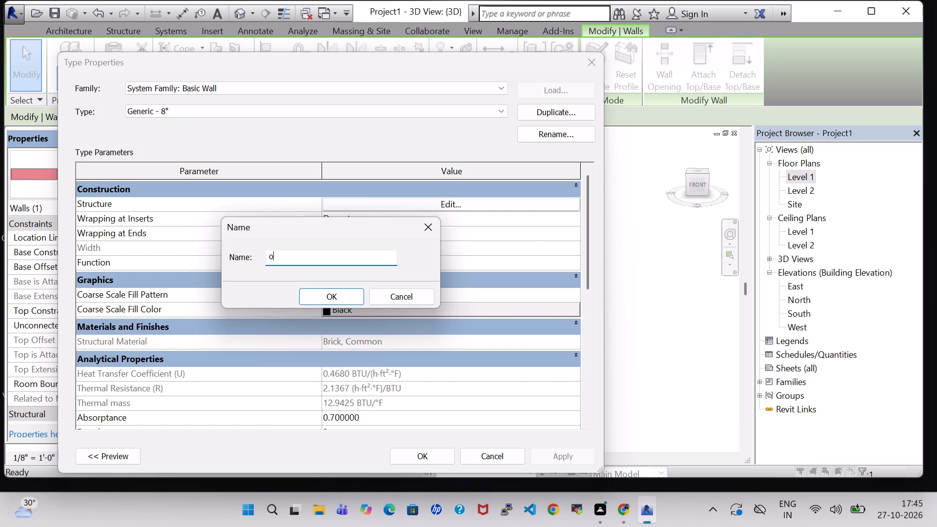
text(uter wall)
click(326, 301)
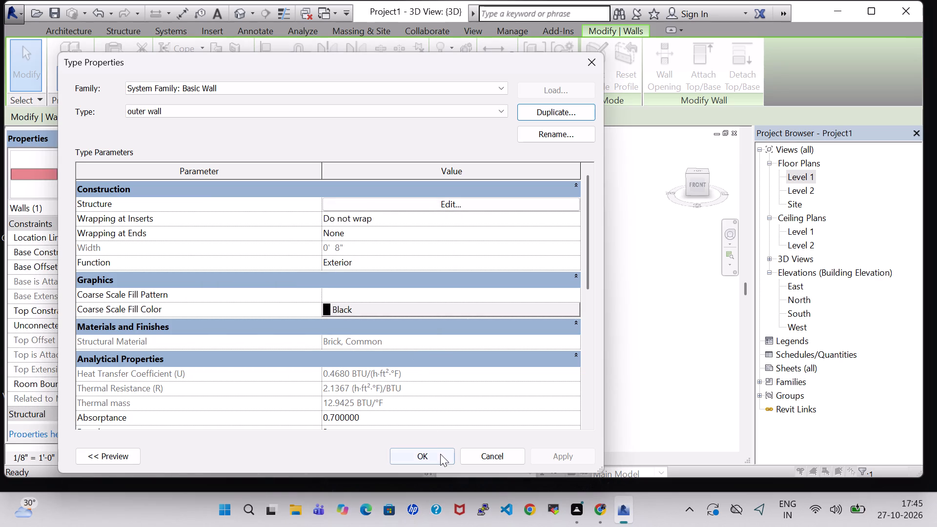
click(440, 455)
click(590, 306)
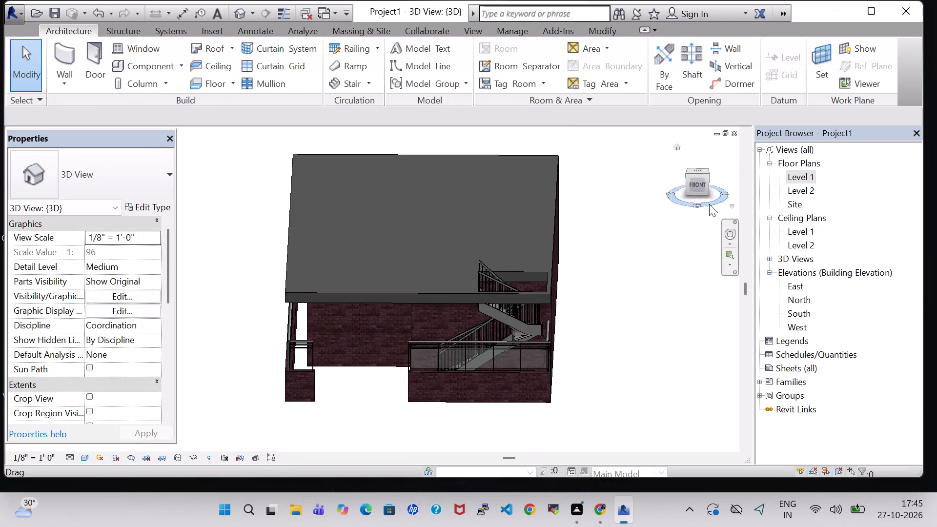
On the Level 1 plan, change the long low wall along the west side to the outer wall type.
click(812, 183)
double_click(808, 178)
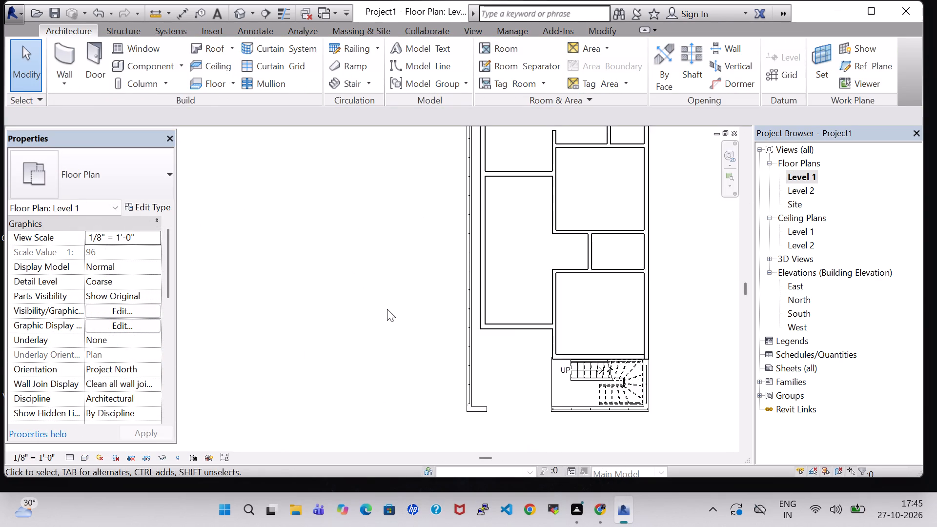
scroll(387, 311, down, 2)
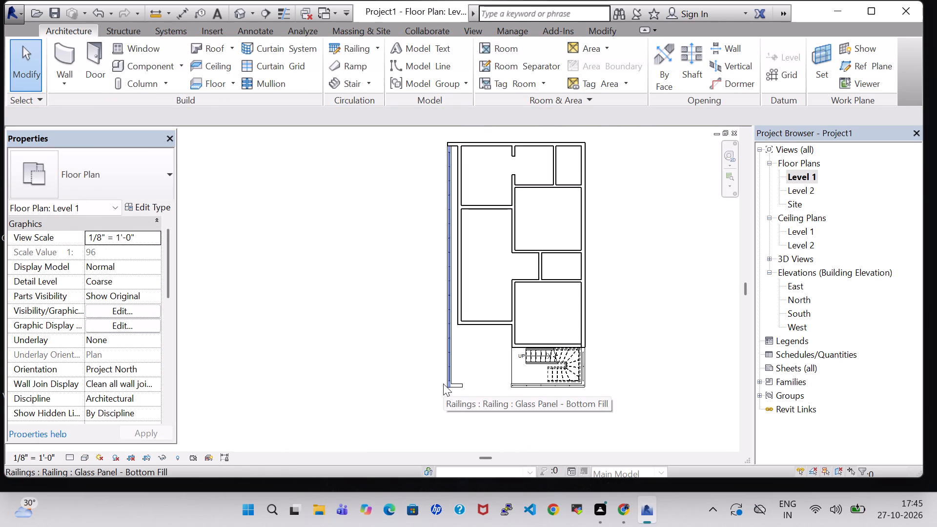
scroll(443, 384, up, 2)
click(447, 384)
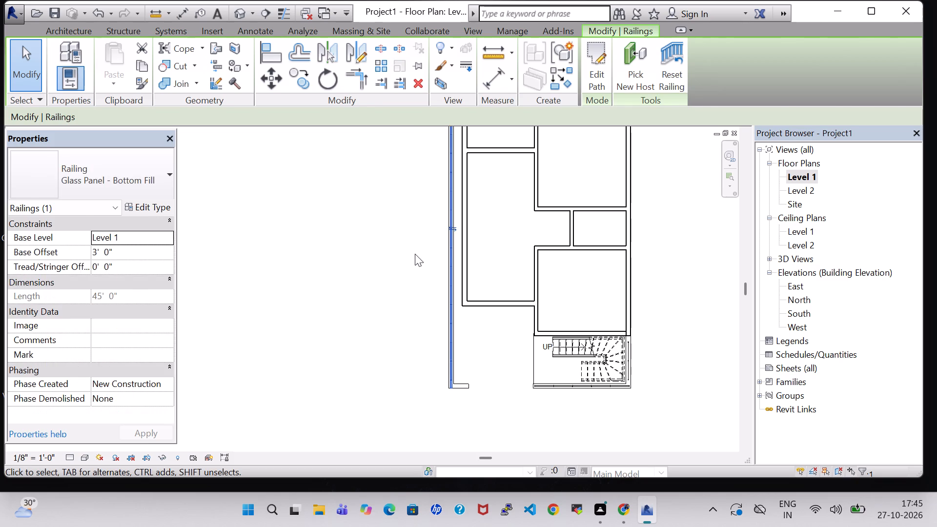
click(415, 254)
scroll(415, 254, up, 4)
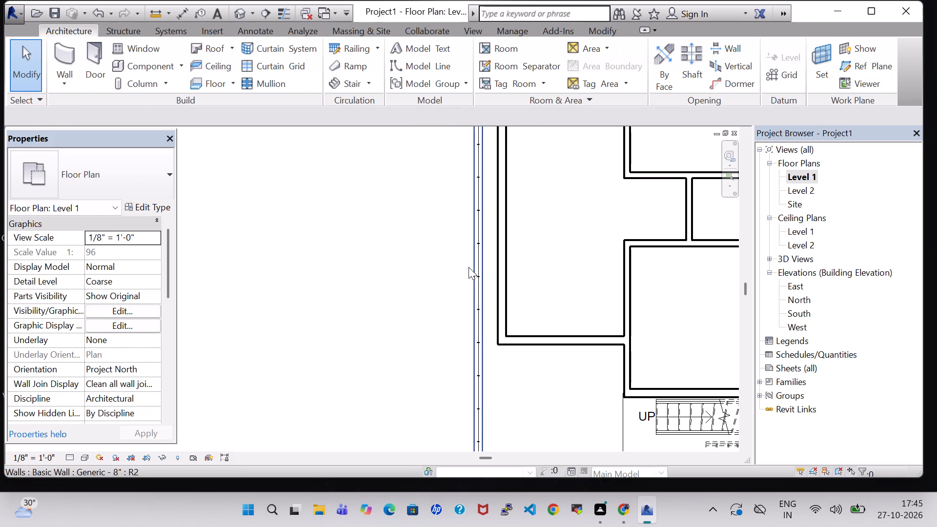
click(468, 267)
click(117, 180)
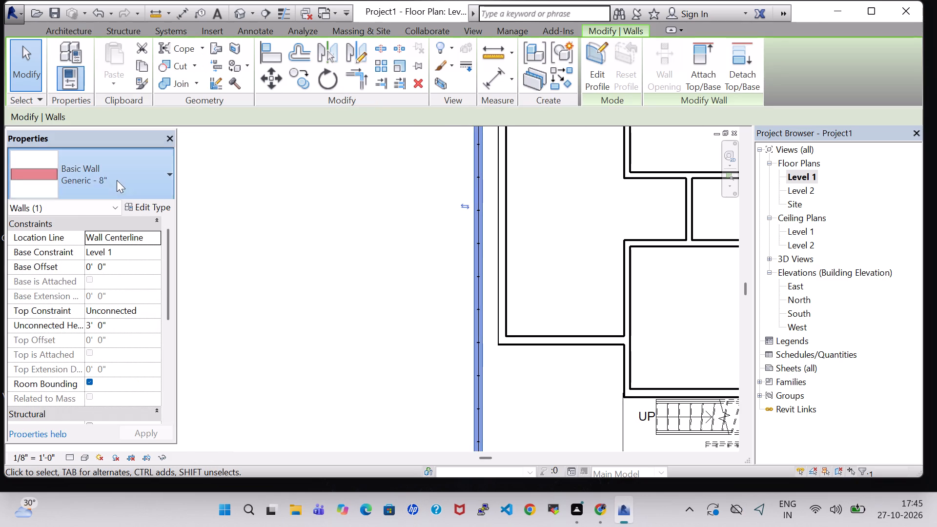
scroll(100, 370, down, 5)
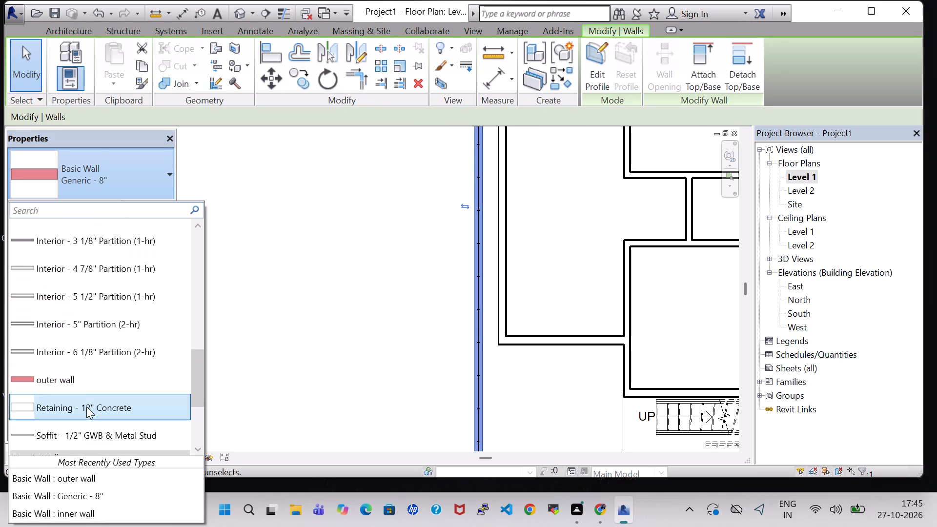
click(85, 382)
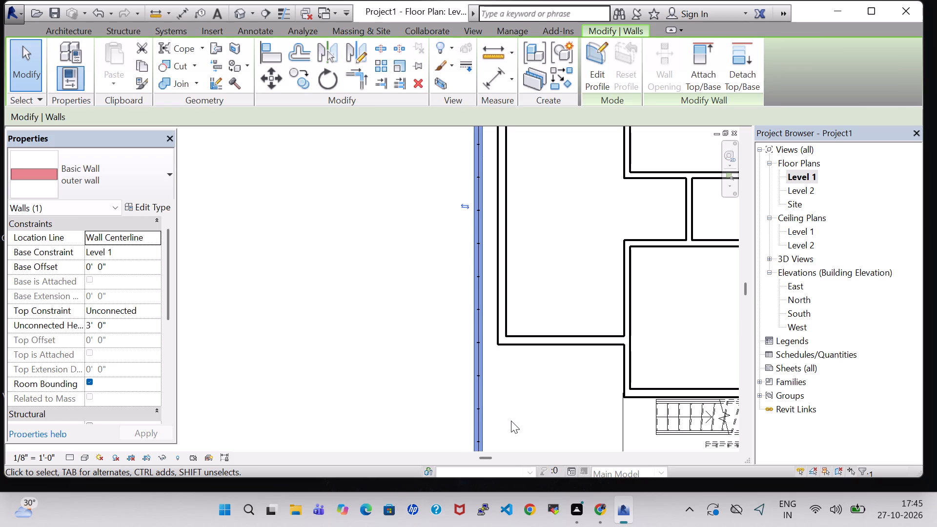
click(511, 421)
Change the low south wall in front of the stair to the outer wall type.
middle_drag(511, 421, 474, 191)
scroll(477, 224, up, 4)
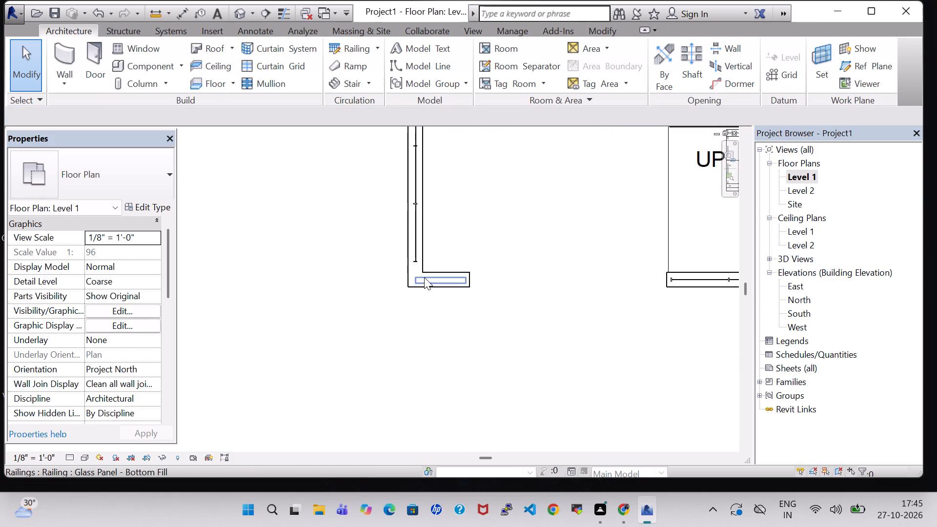
click(404, 281)
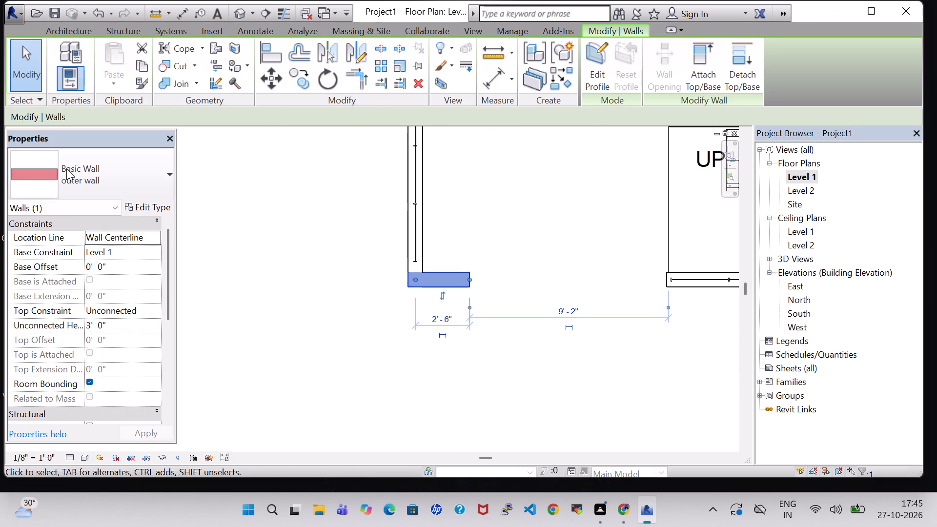
click(570, 368)
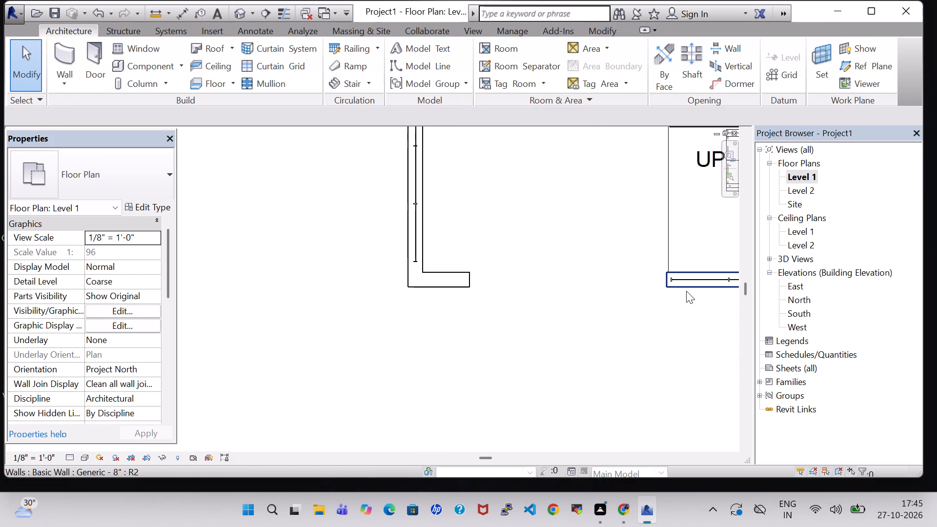
click(686, 291)
click(112, 174)
scroll(46, 415, down, 2)
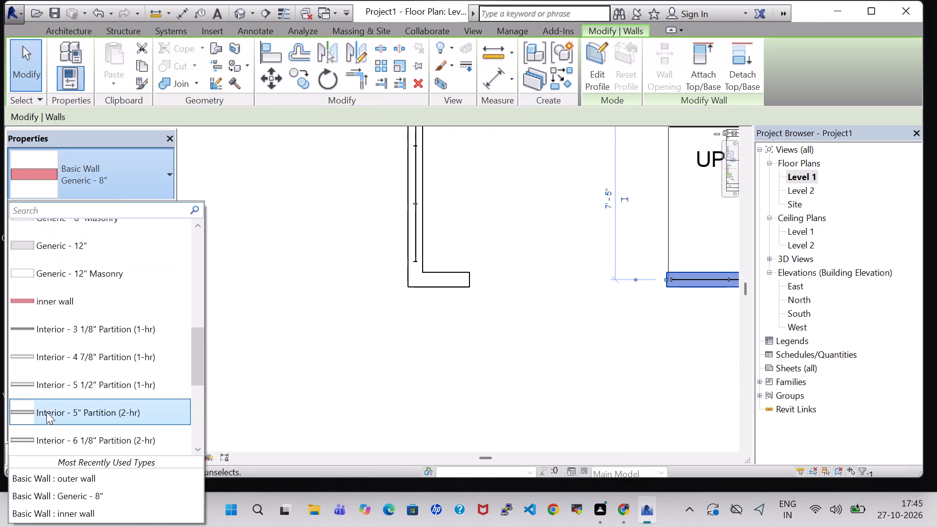
scroll(46, 409, down, 3)
click(62, 357)
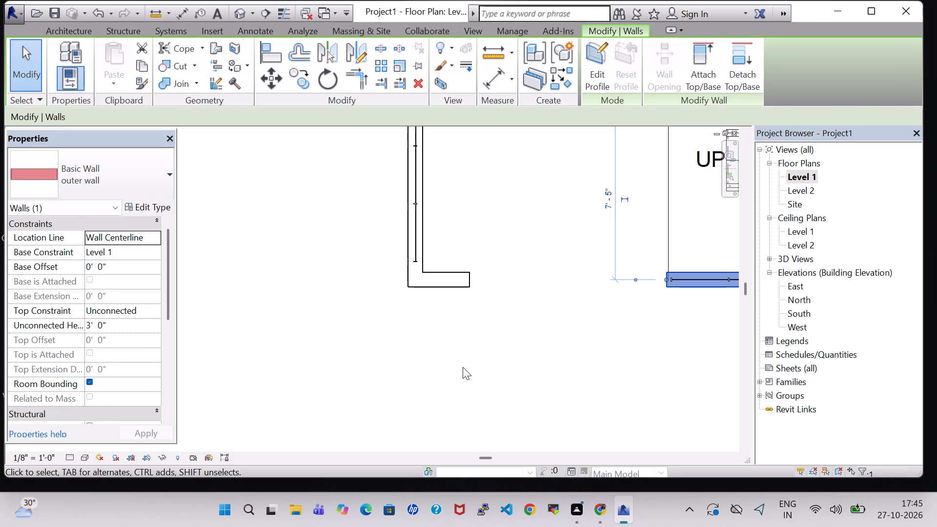
click(463, 367)
scroll(463, 367, down, 4)
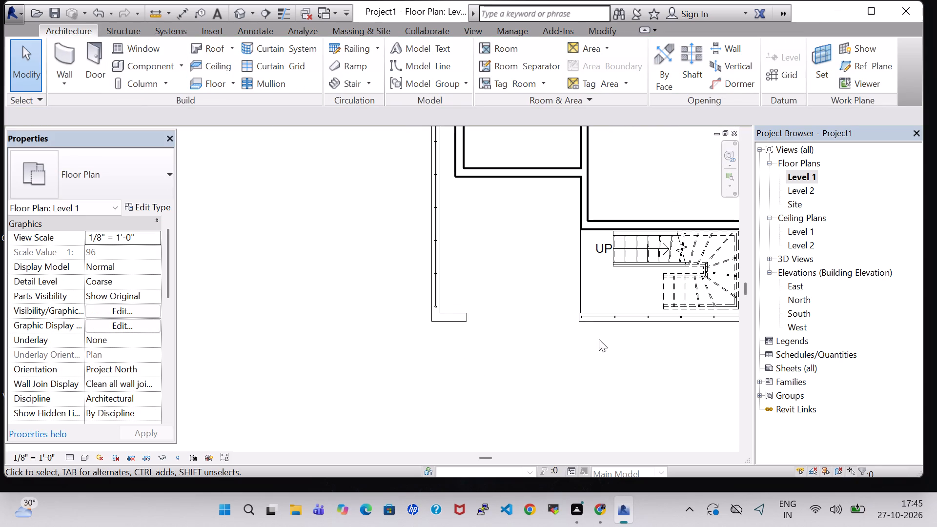
Set the structure layer material of the outer wall type to Concrete, Precast, using the low south wall by the stair.
scroll(580, 324, up, 4)
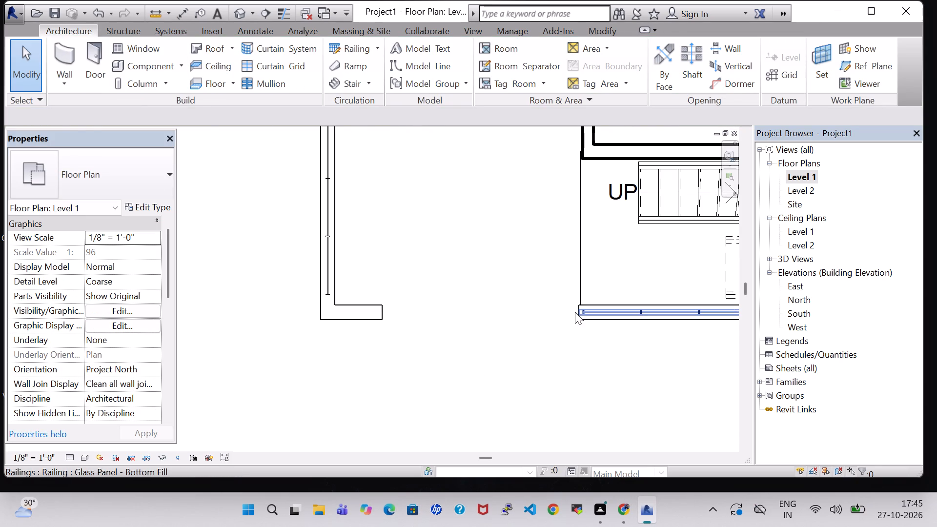
scroll(575, 312, up, 5)
click(582, 301)
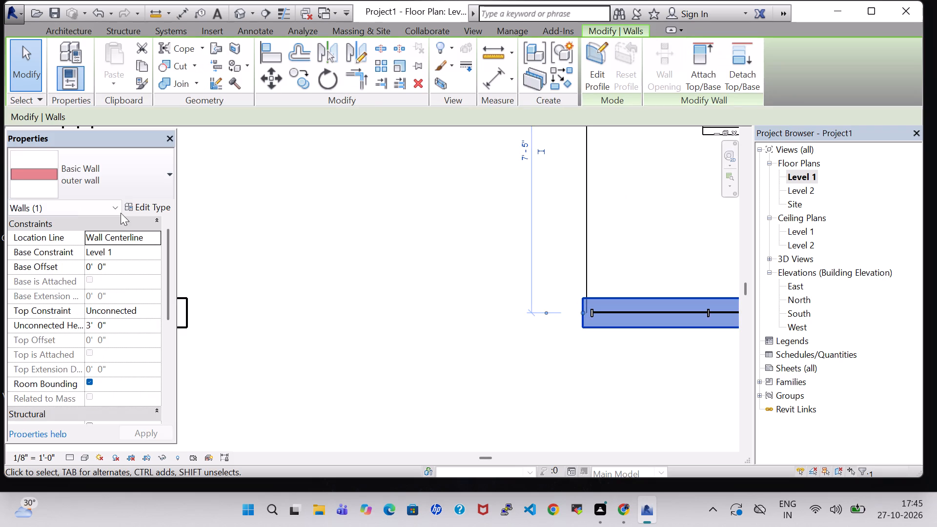
click(157, 211)
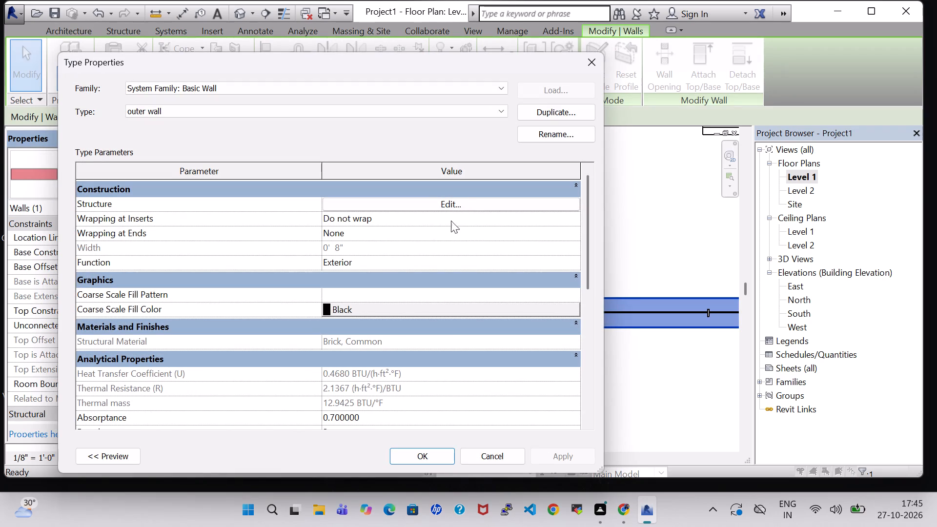
click(465, 203)
click(303, 204)
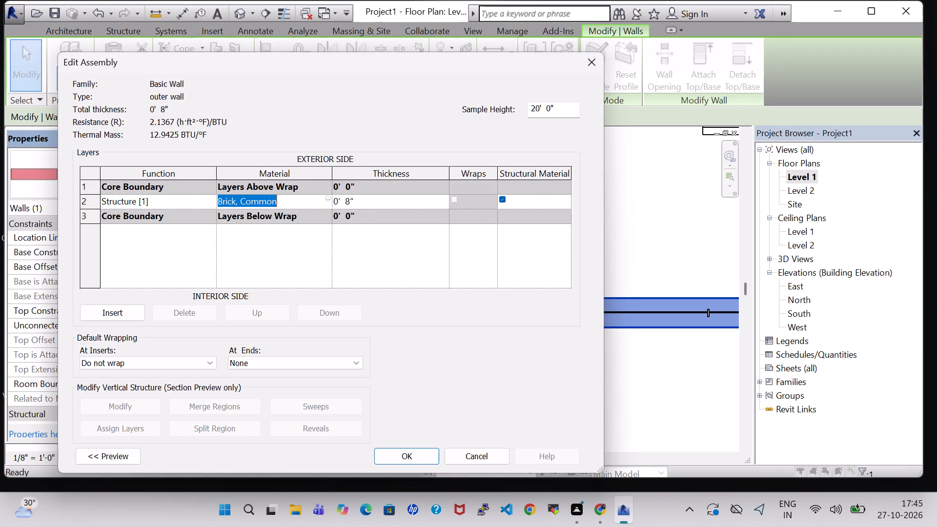
click(329, 198)
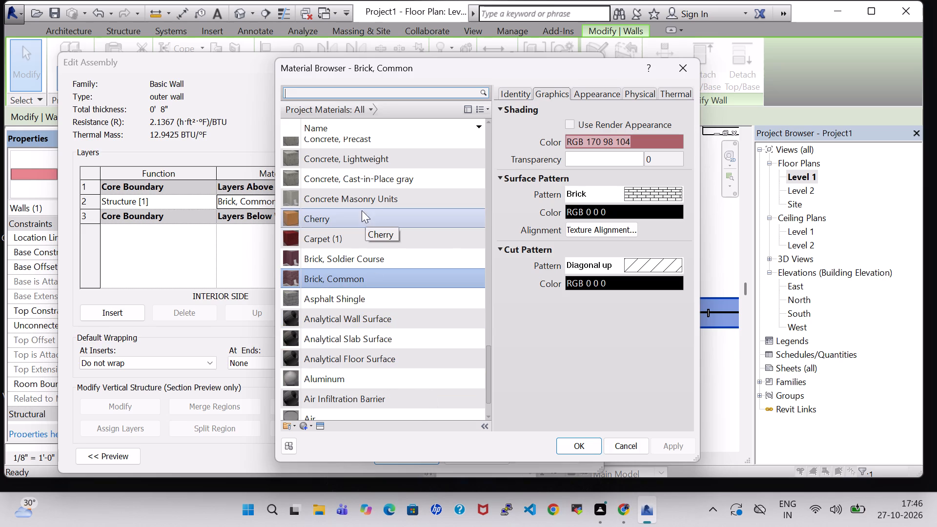
scroll(342, 165, up, 1)
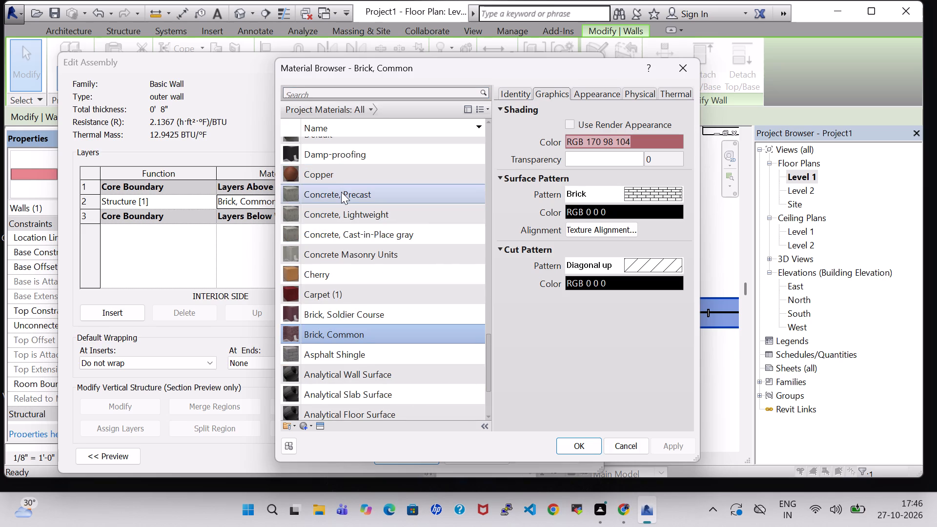
click(341, 192)
click(571, 445)
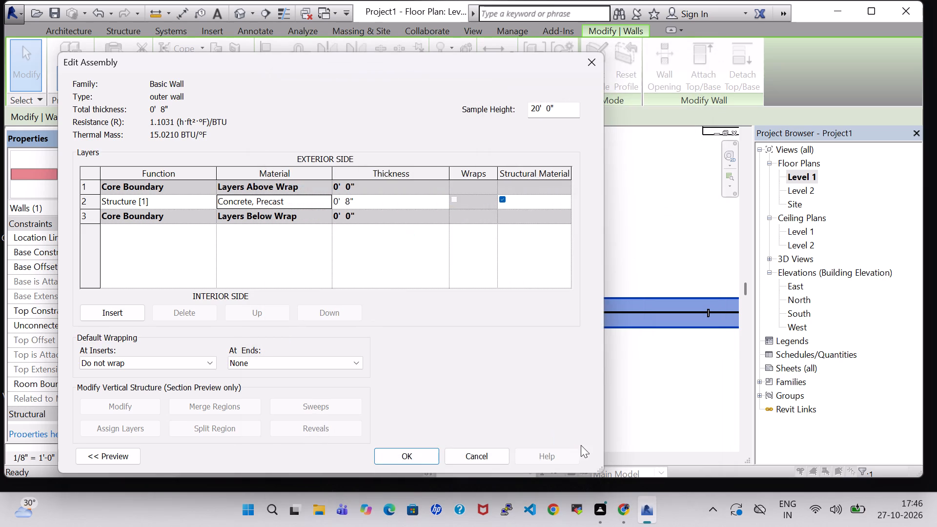
click(406, 462)
click(575, 458)
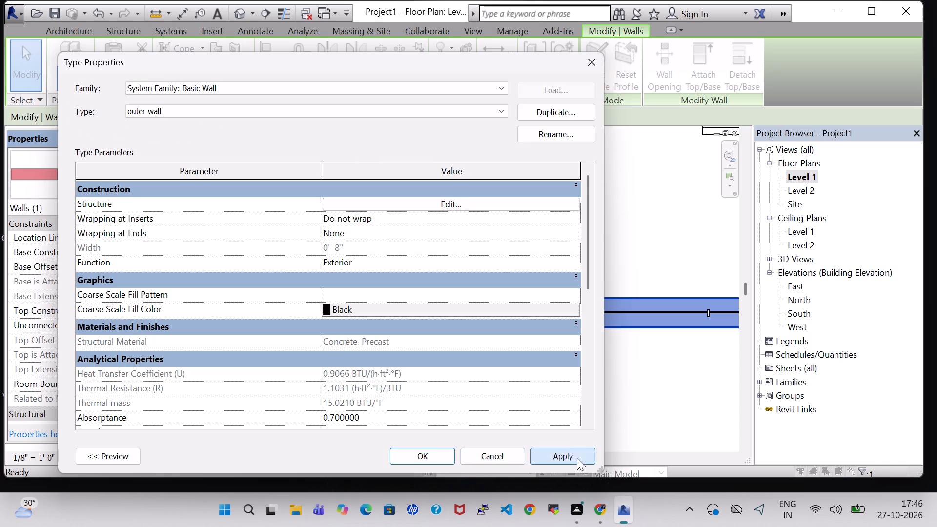
click(443, 461)
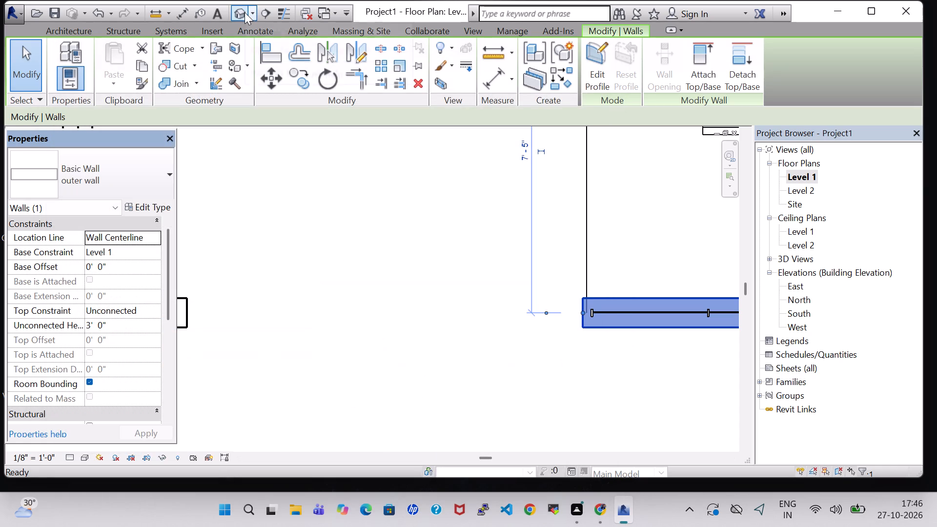
In the 3D view, change the short low wall on the east side of the stair to the outer wall type.
click(244, 12)
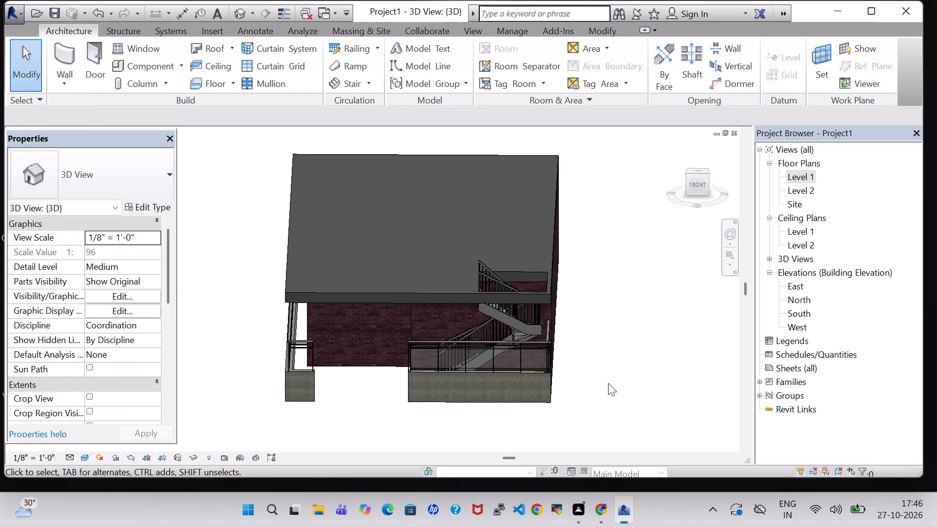
scroll(608, 383, up, 4)
shift+middle_drag(608, 383, 566, 358)
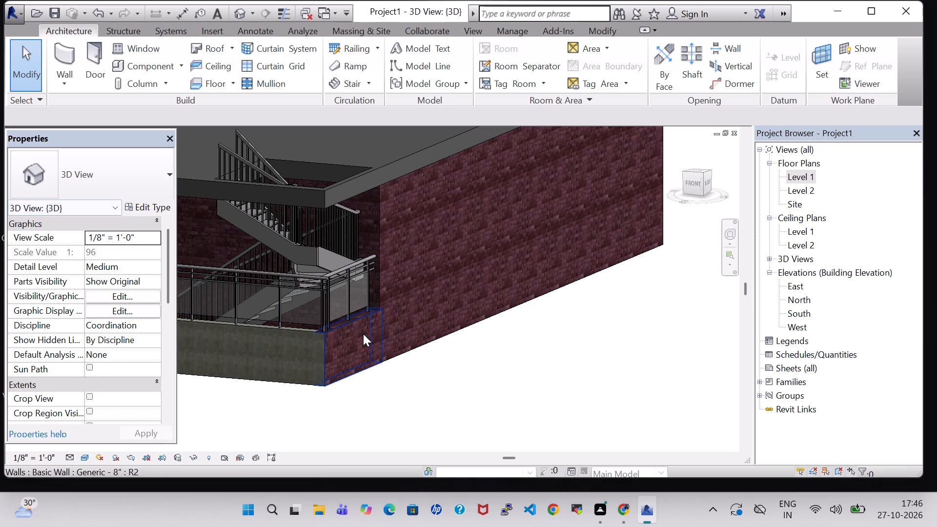
click(359, 328)
click(103, 181)
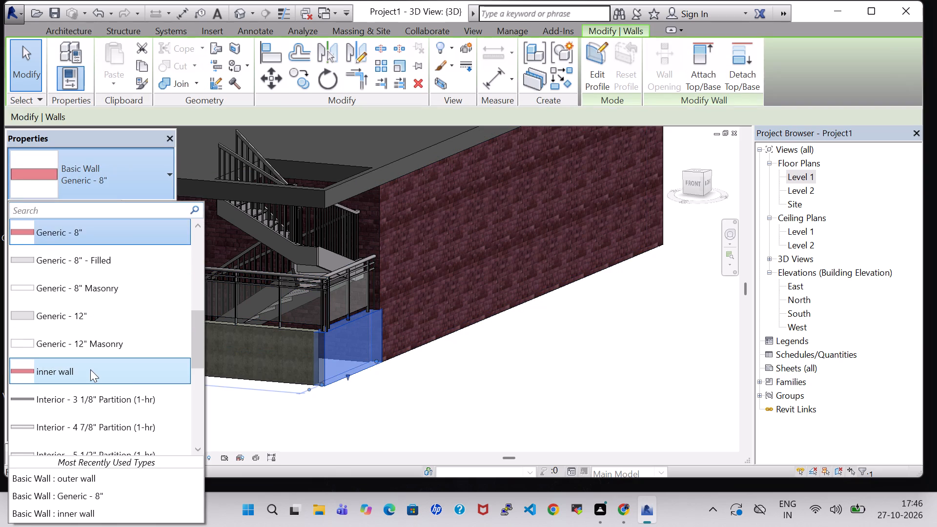
scroll(90, 372, down, 5)
click(73, 366)
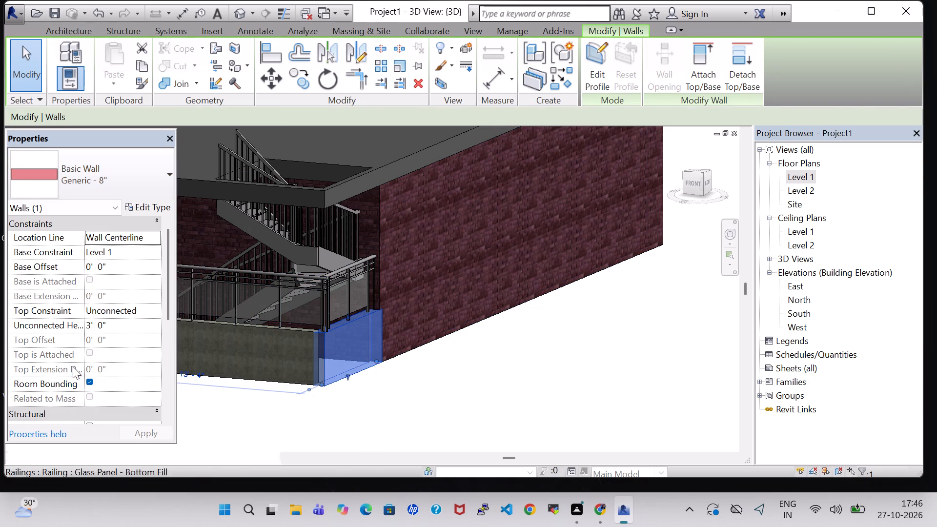
click(449, 405)
Examine the low outer walls and the stair area from the front and both sides in 3D.
middle_click(416, 407)
shift+middle_click(416, 407)
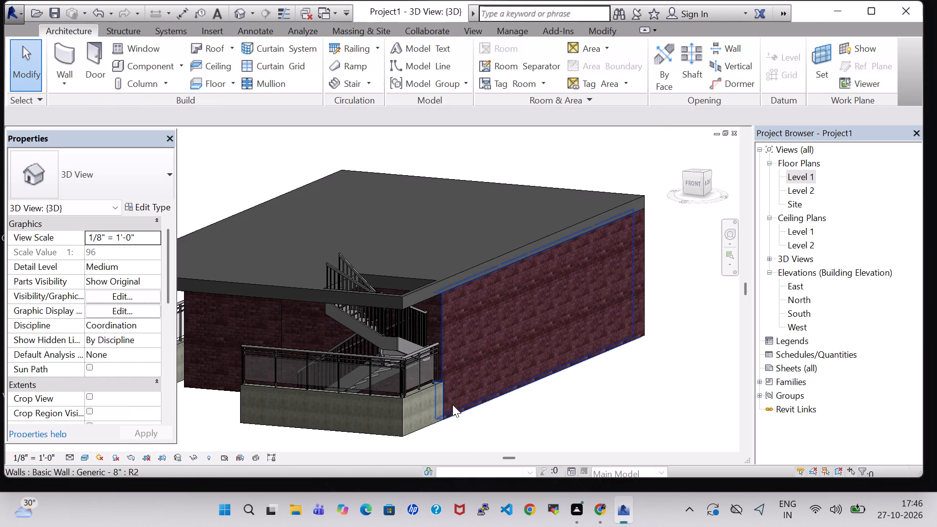
shift+middle_drag(489, 425, 544, 416)
shift+middle_drag(630, 385, 618, 380)
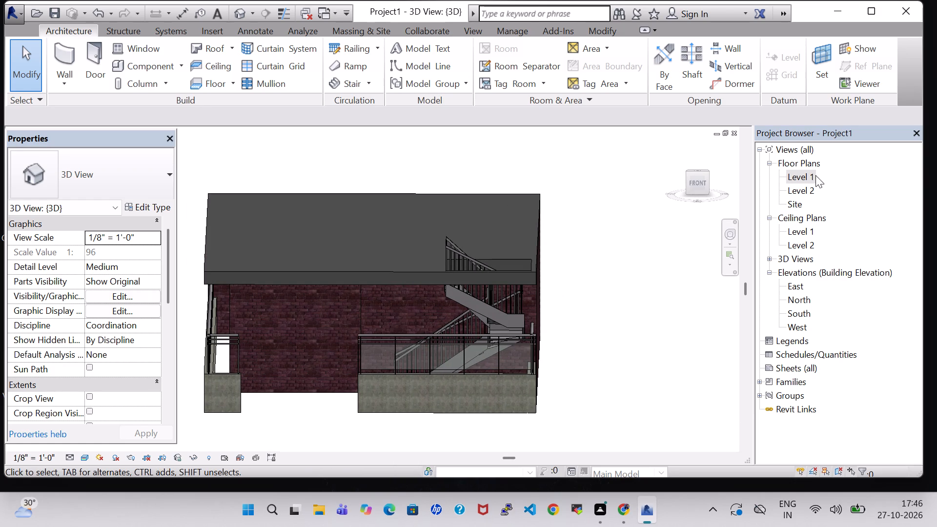
double_click(811, 176)
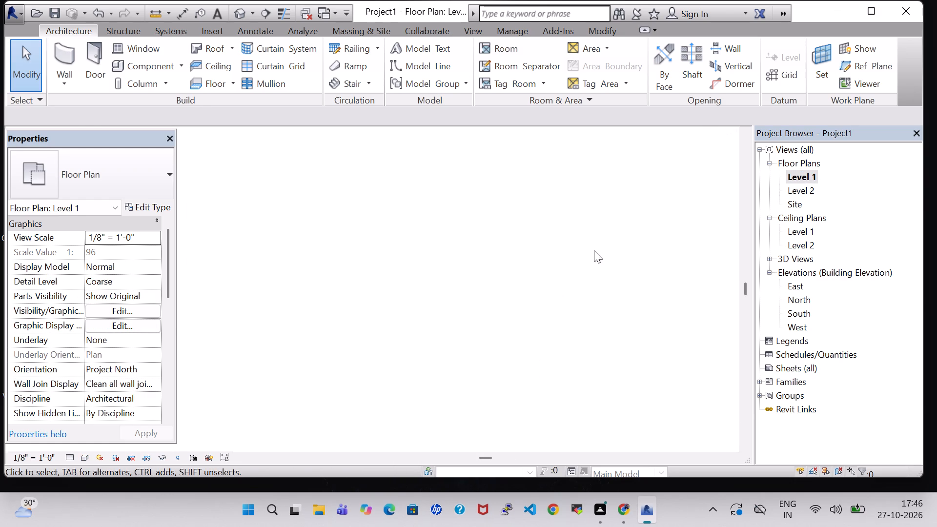
scroll(593, 251, down, 3)
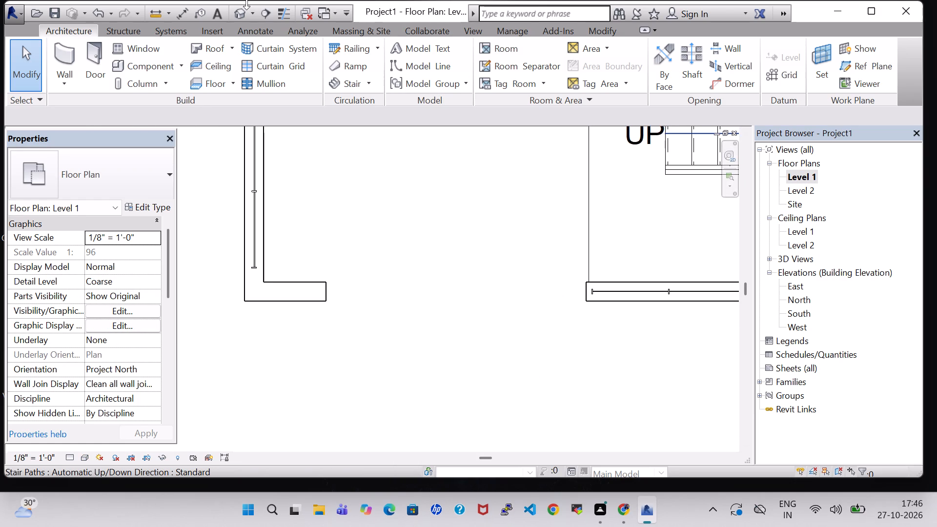
double_click(240, 17)
shift+middle_drag(570, 355, 602, 356)
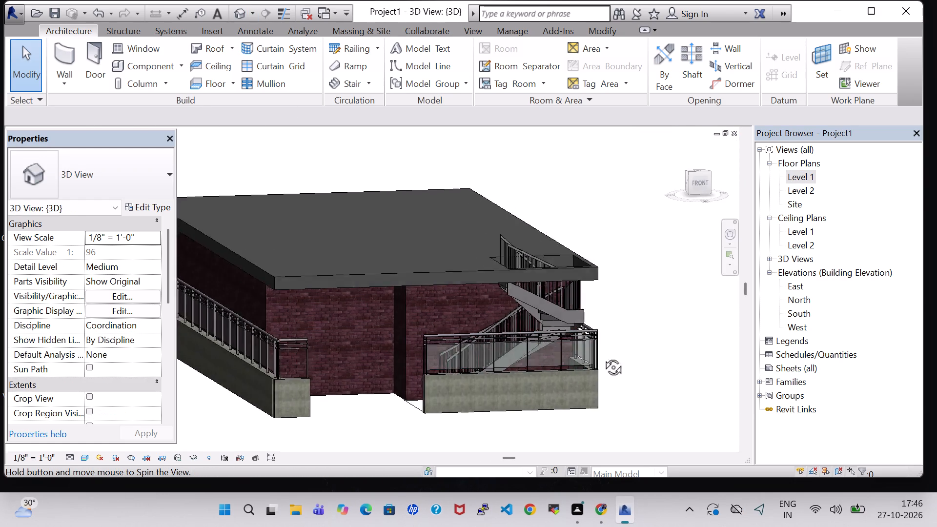
shift+middle_drag(602, 356, 596, 359)
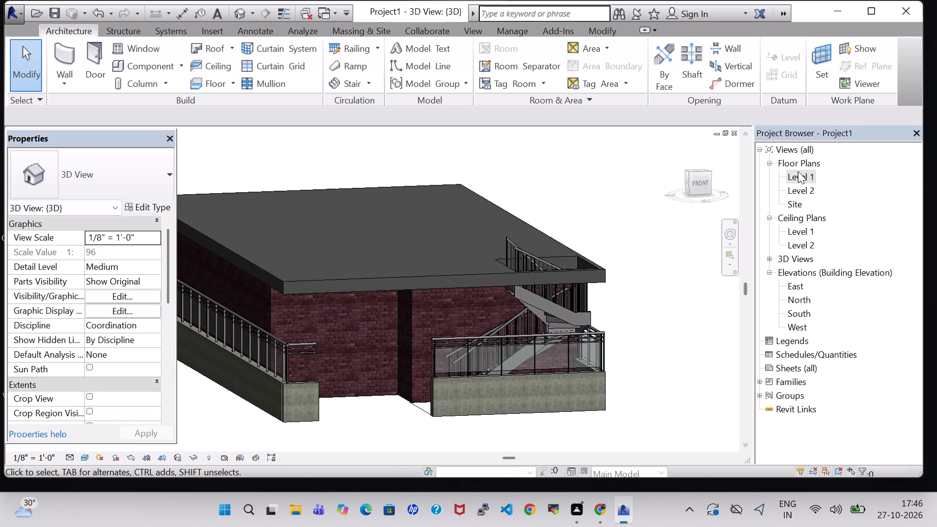
From the Level 1 plan, set the outer wall type's structure layer material to Brick, Soldier Course, using the short southwest wall.
double_click(799, 171)
scroll(524, 173, down, 5)
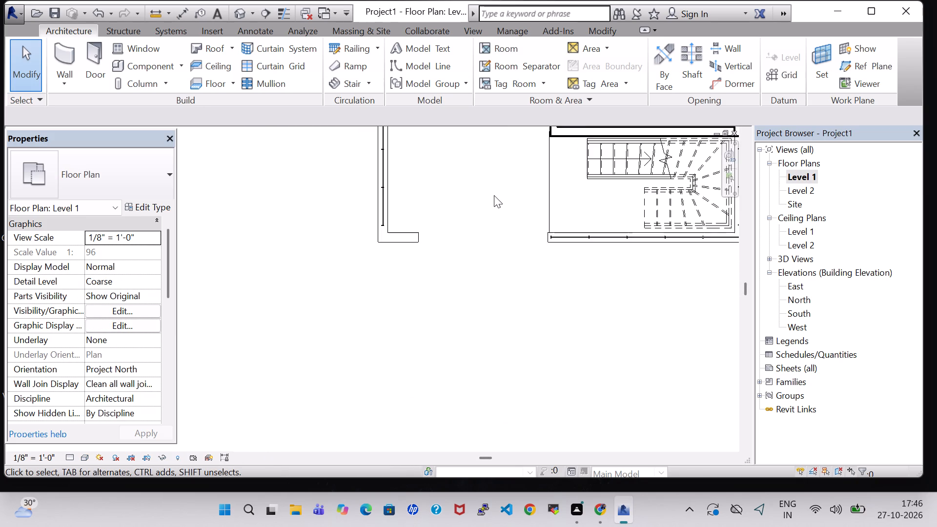
middle_drag(494, 195, 447, 306)
middle_drag(440, 321, 407, 388)
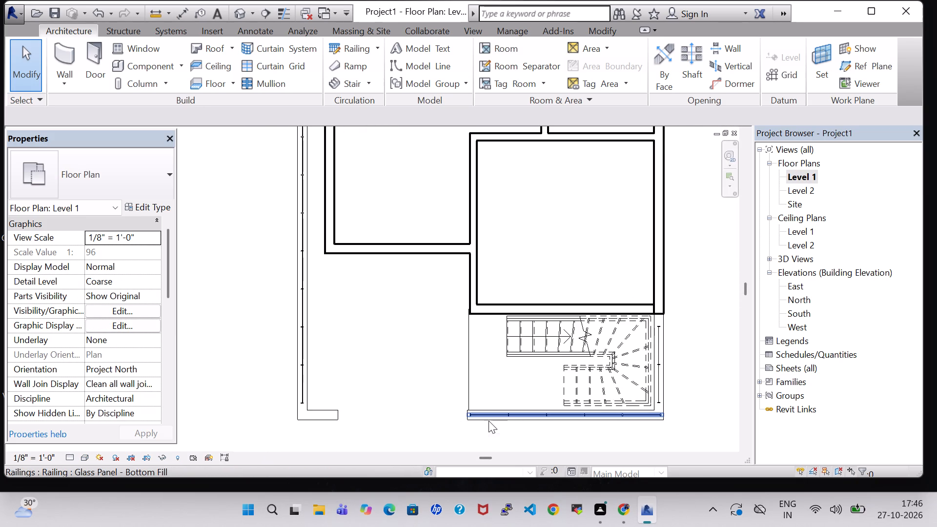
click(327, 424)
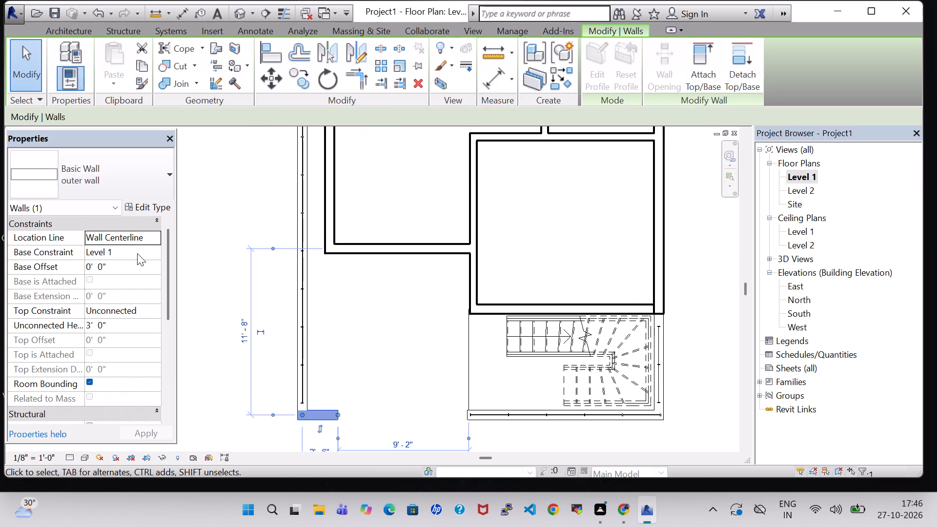
double_click(148, 210)
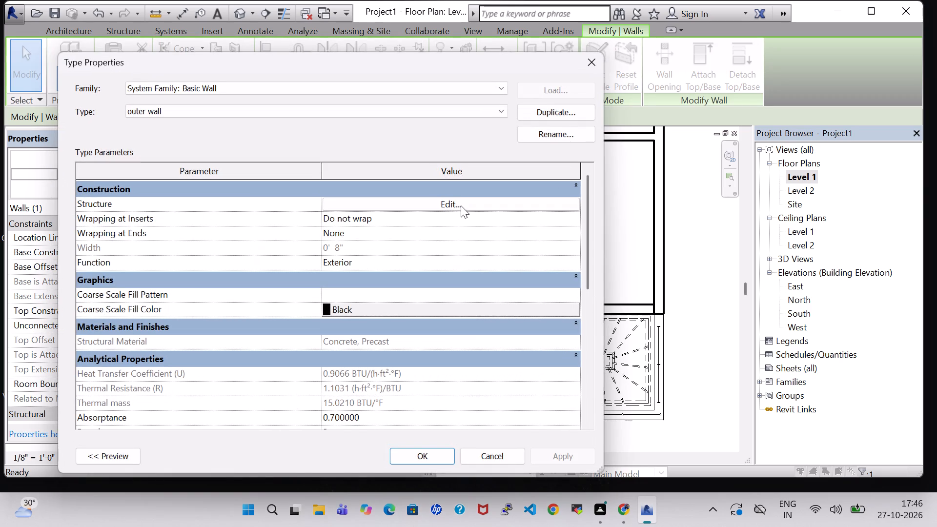
click(461, 205)
click(292, 196)
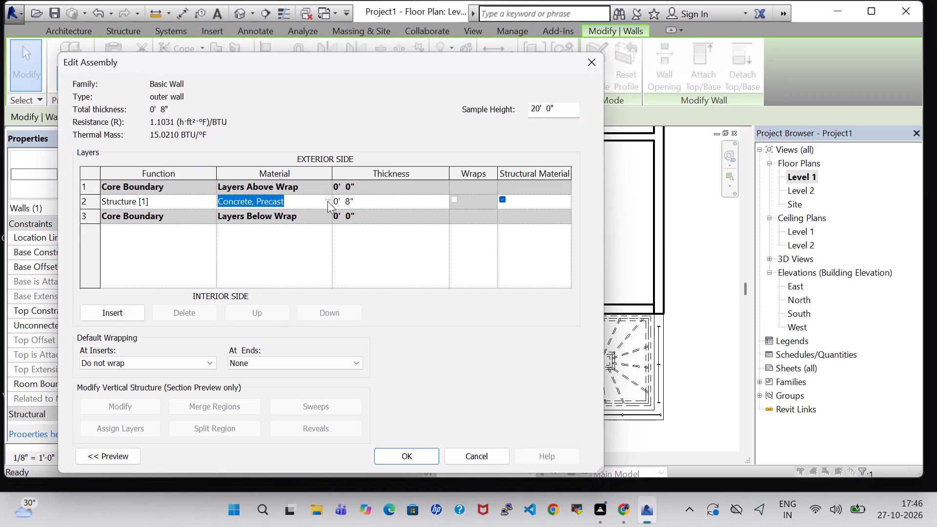
click(327, 197)
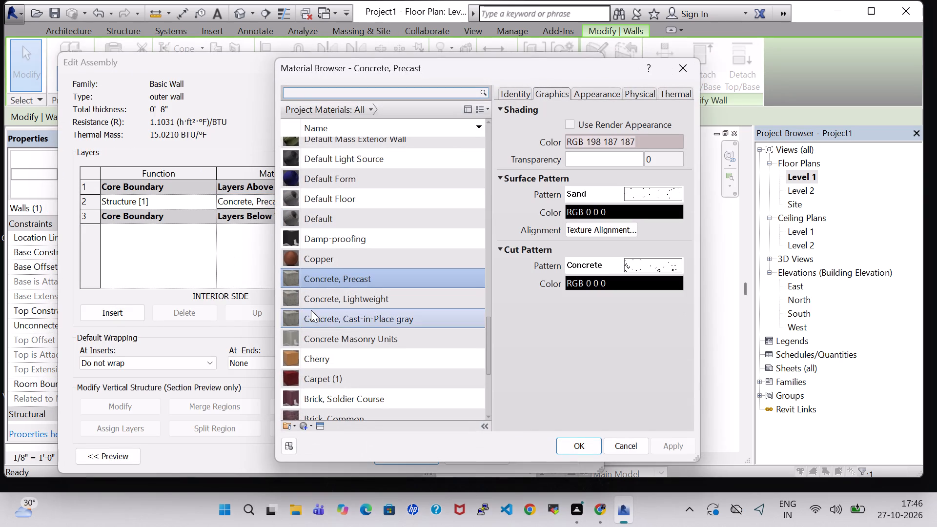
scroll(347, 308, down, 2)
click(377, 289)
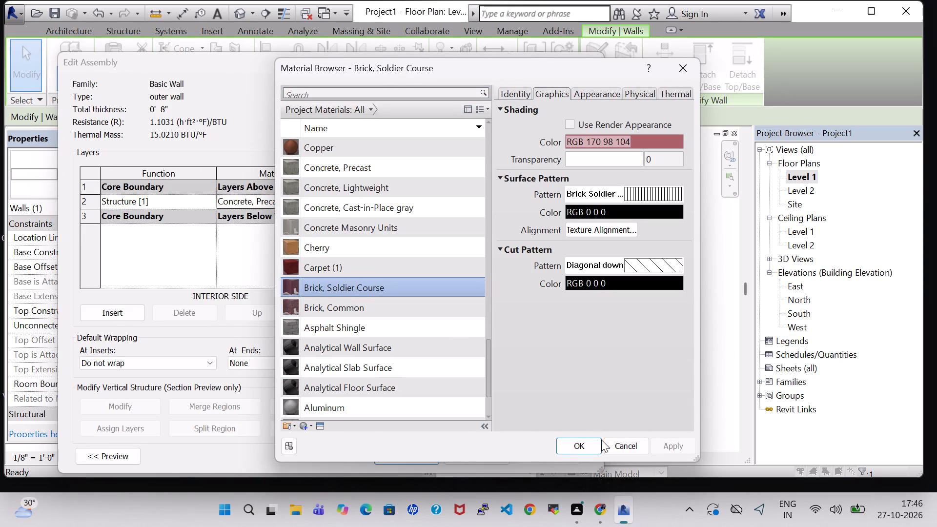
click(589, 447)
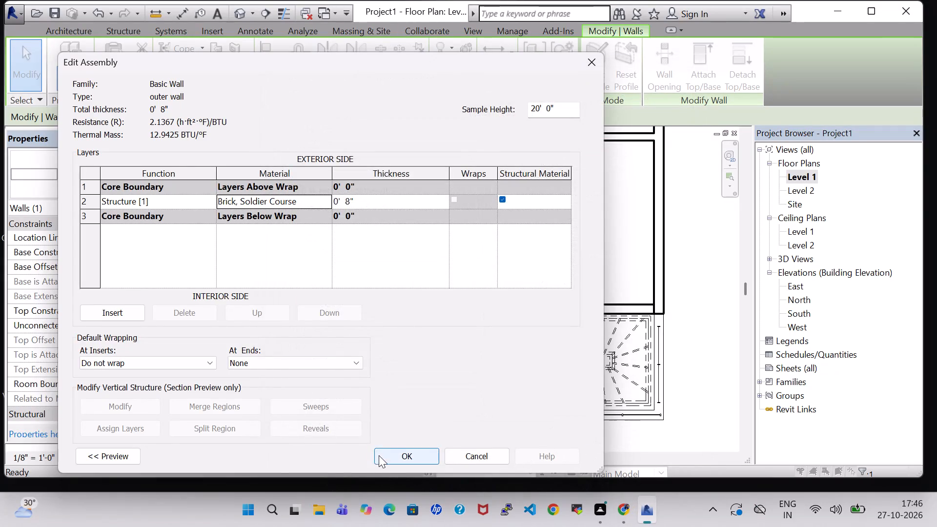
click(380, 455)
click(535, 456)
click(406, 456)
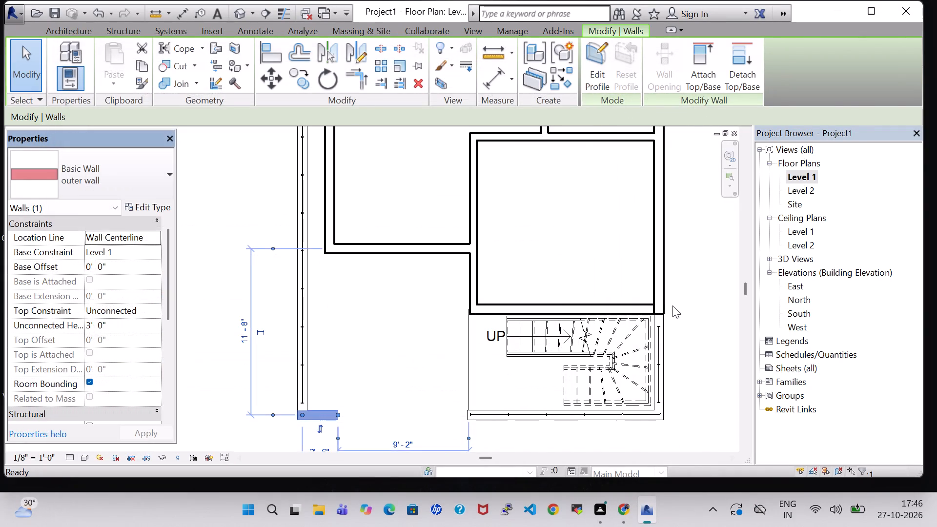
click(674, 304)
Examine the low outer walls' new material in 3D from the front and sides of the building.
click(244, 13)
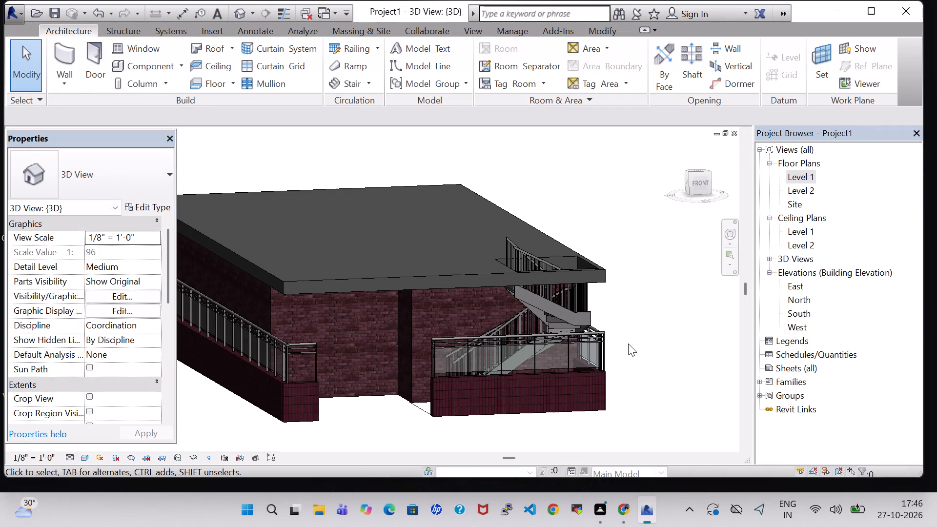
shift+middle_drag(632, 344, 601, 346)
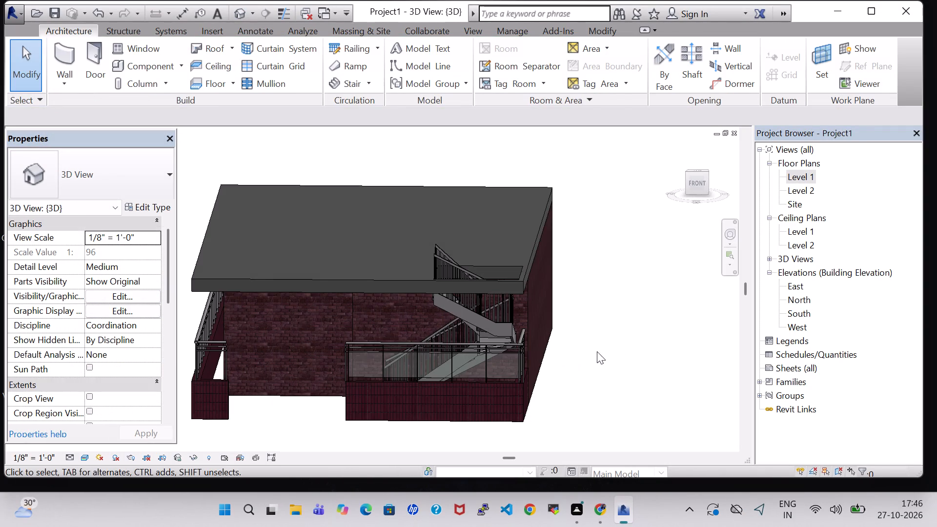
shift+middle_drag(595, 353, 599, 321)
middle_drag(585, 332, 645, 334)
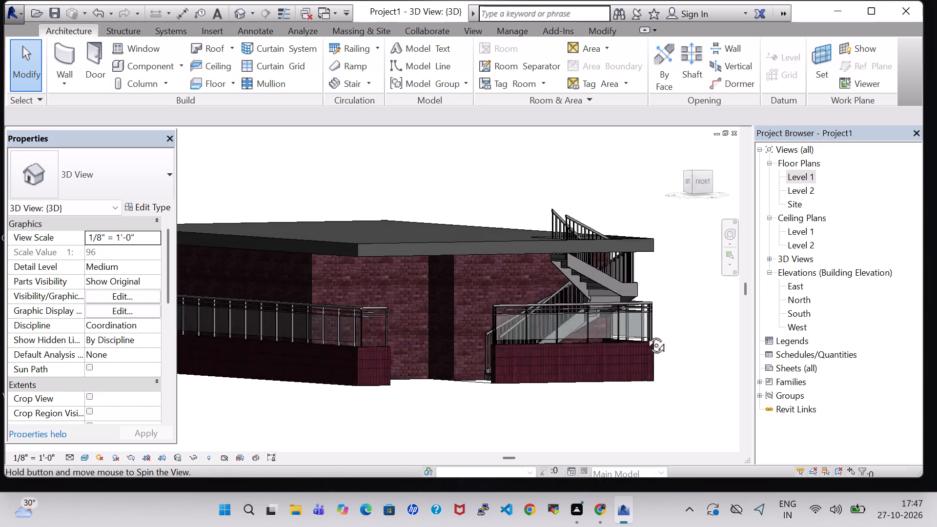
middle_drag(645, 334, 661, 336)
shift+middle_drag(449, 402, 615, 406)
shift+middle_drag(510, 407, 586, 405)
shift+middle_drag(489, 418, 632, 401)
shift+middle_drag(492, 401, 693, 406)
shift+middle_drag(669, 311, 672, 382)
Try Wood Rafter 8" - Asphalt Shingle - Insulated on the roof, settling on the Steel Truss - Insulation on Metal Deck - EPDM type.
click(398, 318)
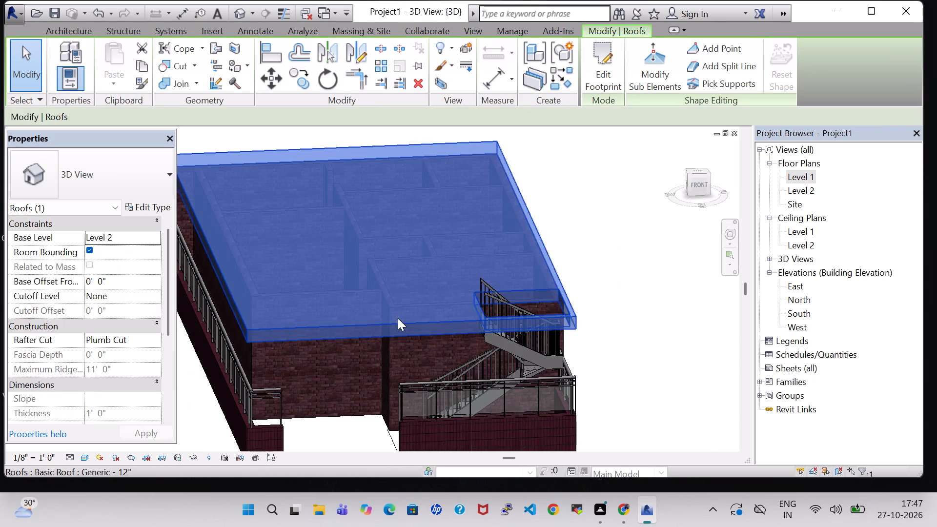
click(87, 181)
click(87, 340)
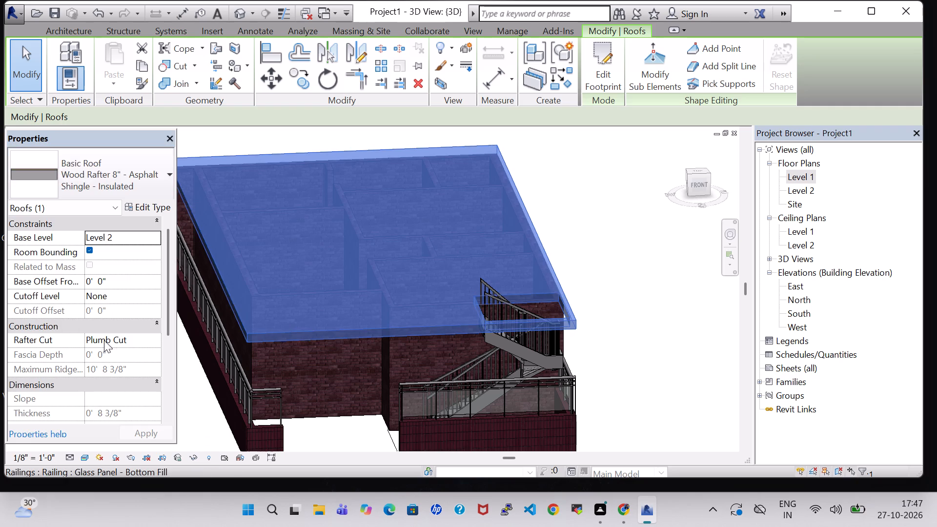
click(162, 181)
scroll(130, 264, up, 1)
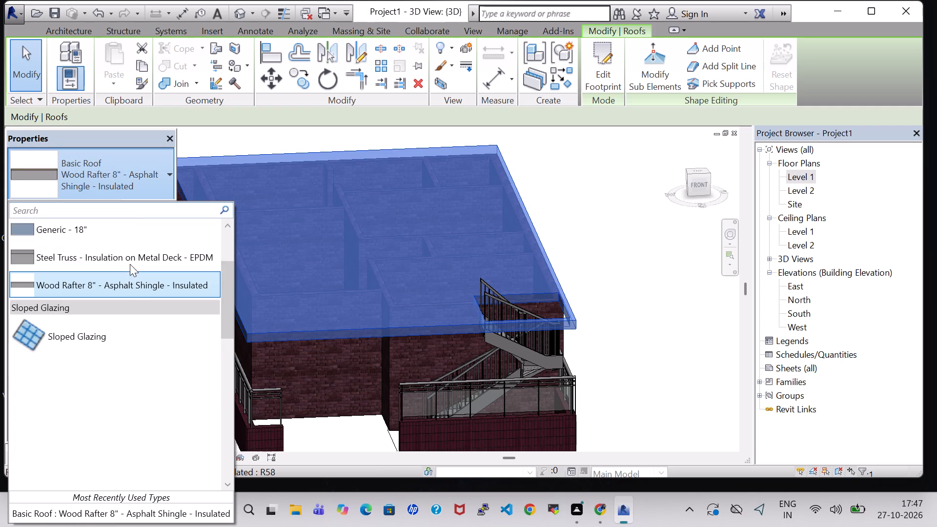
click(130, 264)
click(560, 220)
shift+middle_drag(622, 277, 608, 264)
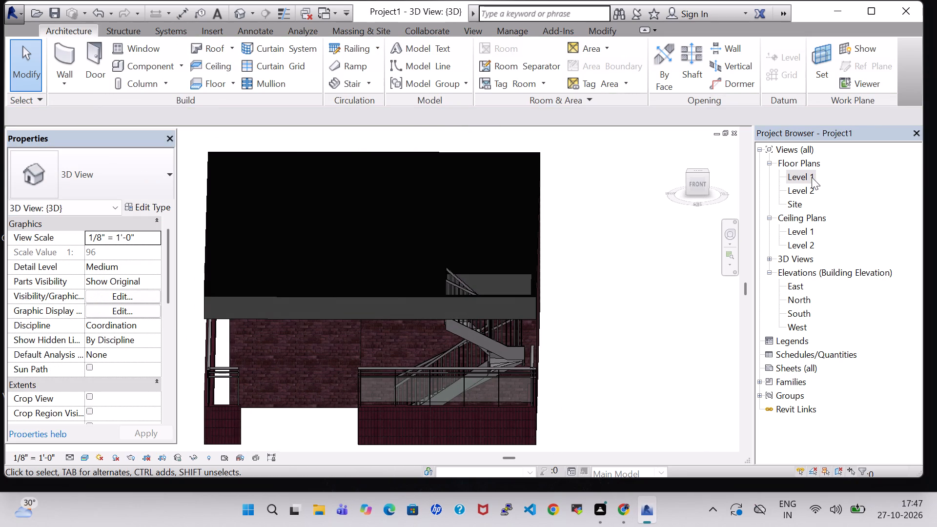
click(287, 306)
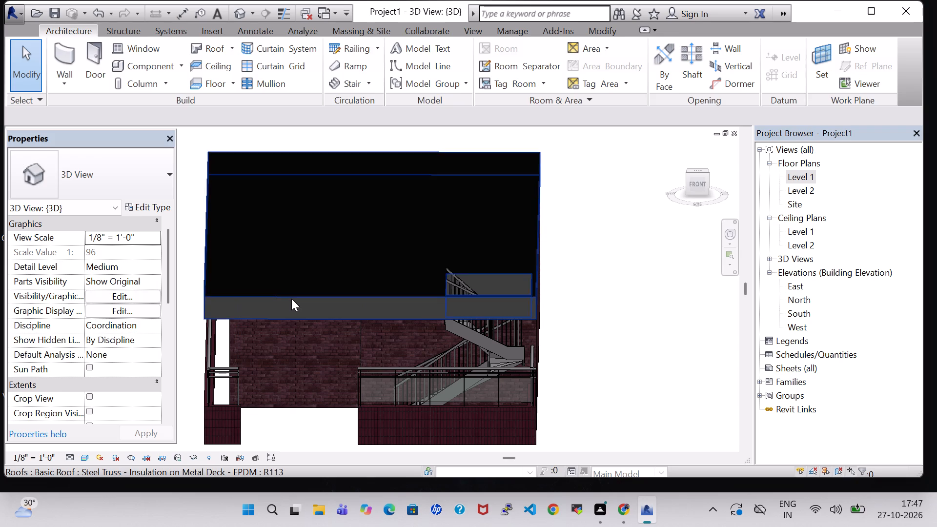
click(291, 299)
click(572, 253)
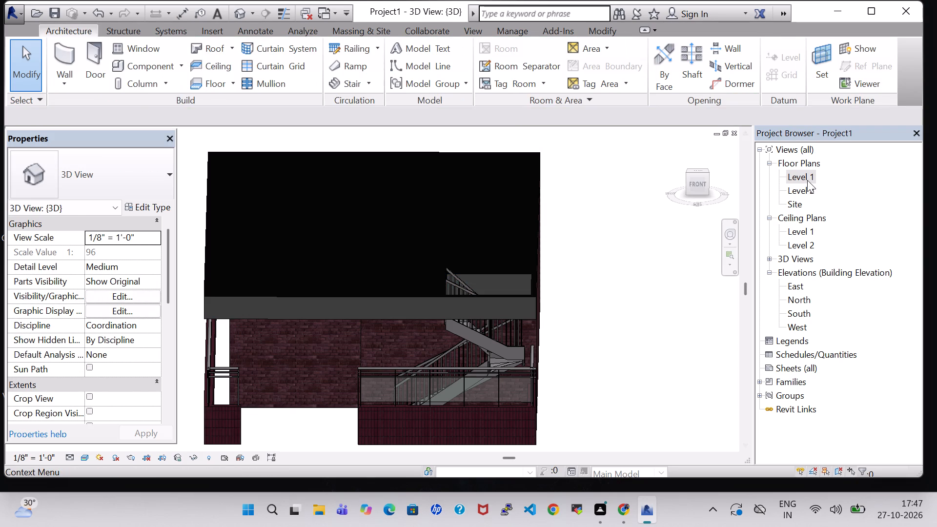
In the Level 1 plan, sketch a Handrail - Rectangular railing path about 45' 2" long along the west outer wall, from north end to southwest corner.
triple_click(807, 180)
scroll(465, 200, down, 6)
middle_drag(589, 196, 591, 271)
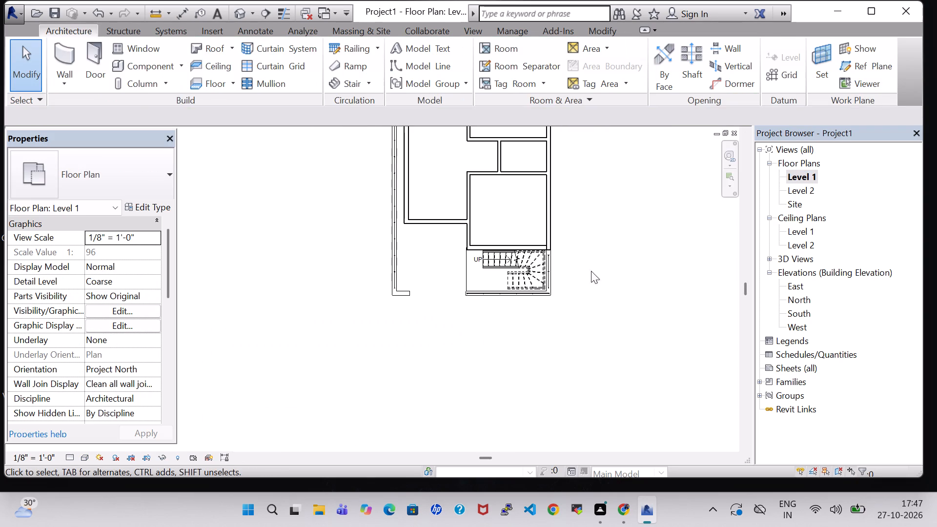
middle_drag(591, 271, 589, 276)
middle_drag(593, 203, 597, 320)
scroll(629, 320, down, 2)
middle_drag(633, 306, 574, 288)
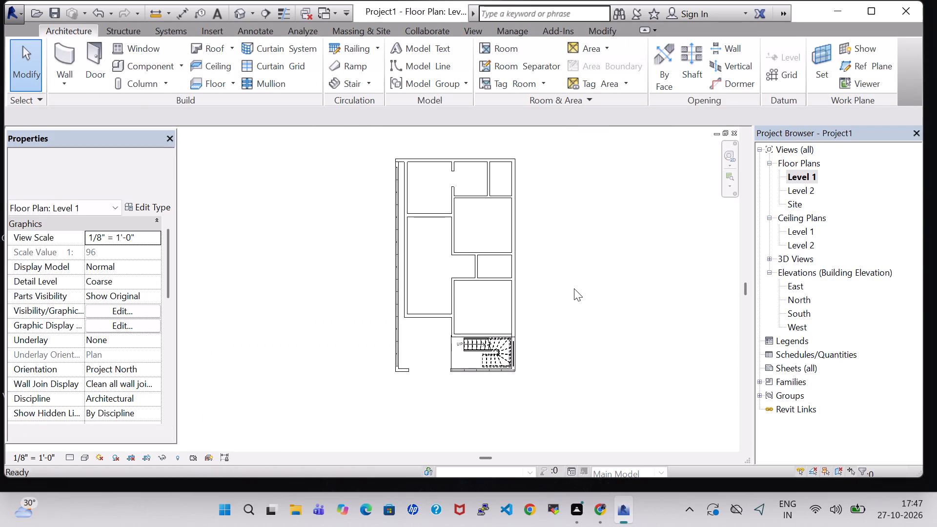
scroll(574, 288, up, 1)
click(360, 43)
scroll(358, 118, up, 5)
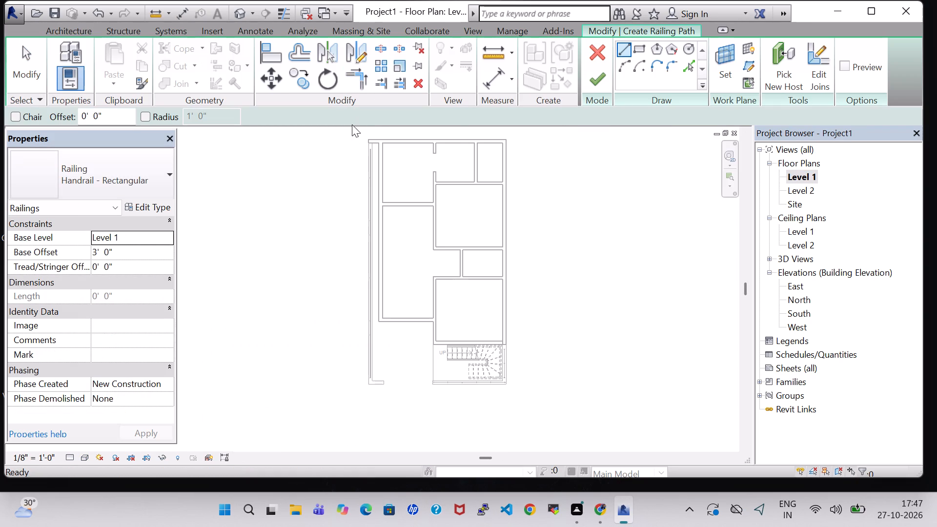
scroll(352, 124, up, 2)
scroll(435, 139, up, 4)
scroll(363, 156, up, 3)
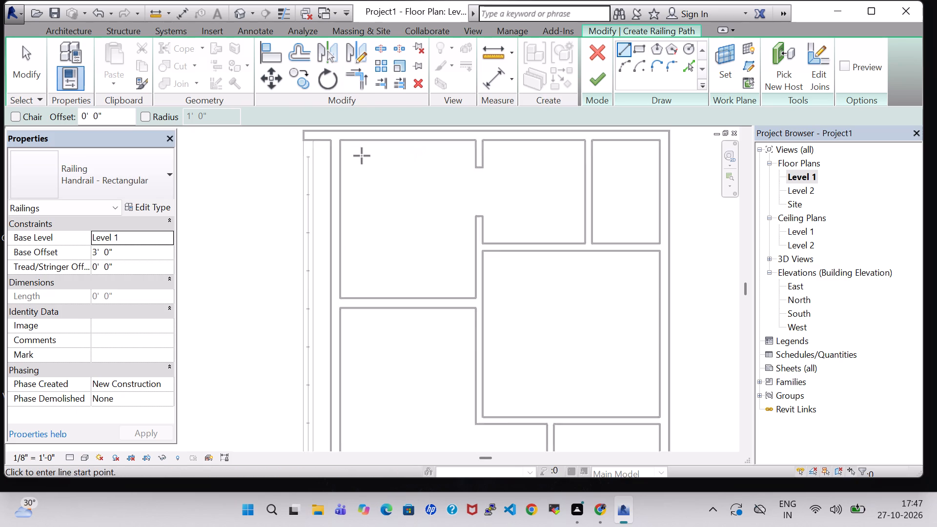
scroll(362, 156, up, 1)
middle_drag(363, 176, 411, 223)
scroll(411, 223, up, 4)
middle_drag(346, 217, 404, 292)
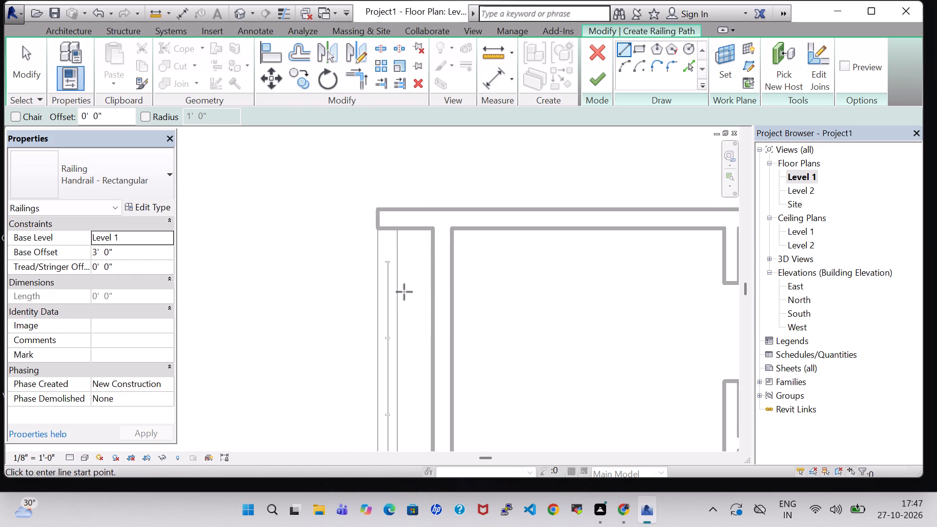
scroll(400, 292, up, 2)
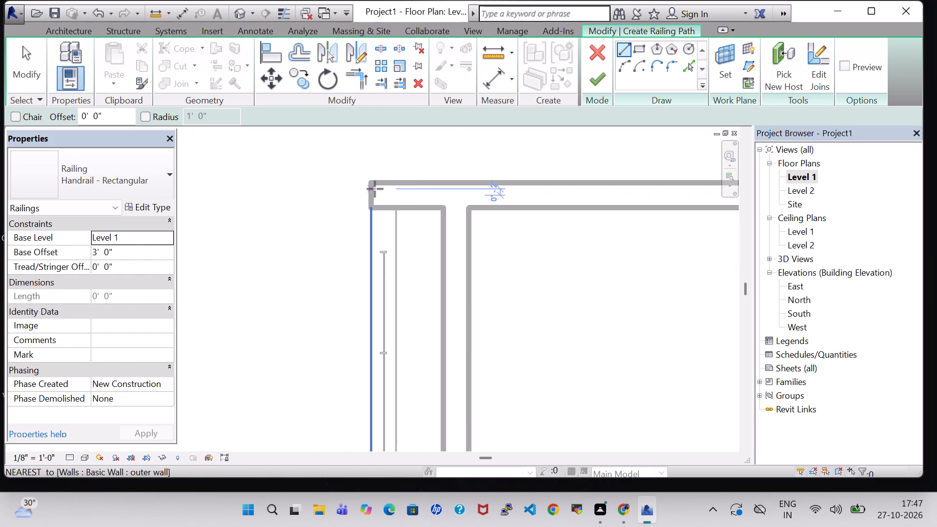
click(378, 189)
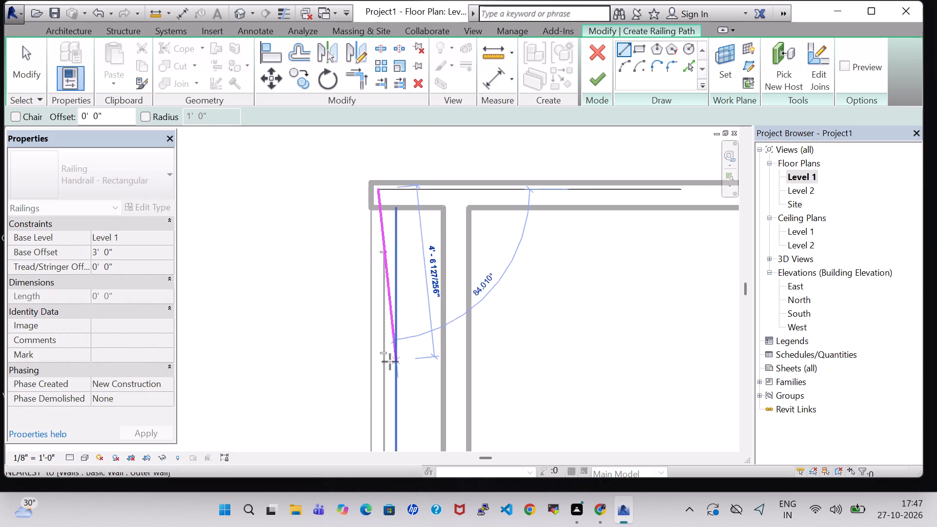
middle_drag(382, 398, 388, 296)
scroll(388, 296, down, 3)
middle_click(375, 378)
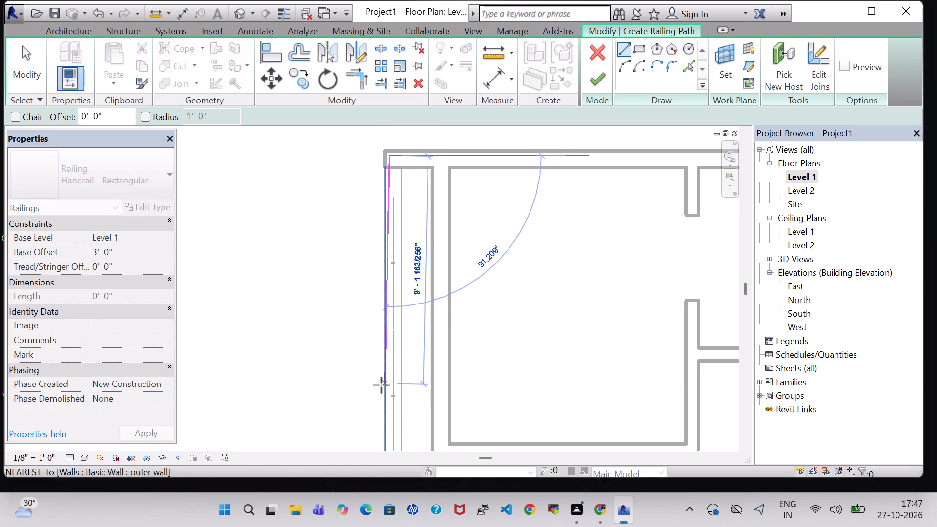
middle_drag(386, 409, 439, 234)
middle_drag(446, 389, 488, 224)
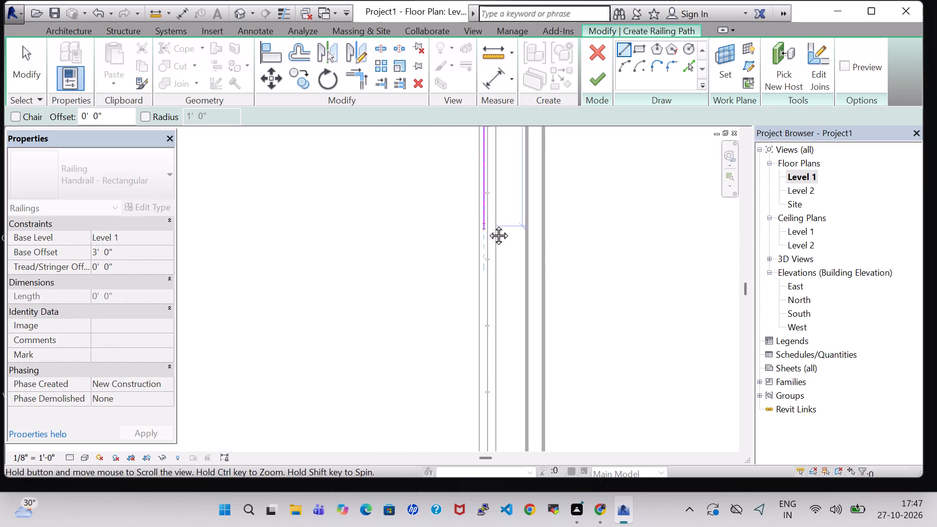
middle_drag(488, 224, 488, 224)
middle_drag(495, 422, 506, 168)
middle_drag(491, 416, 480, 341)
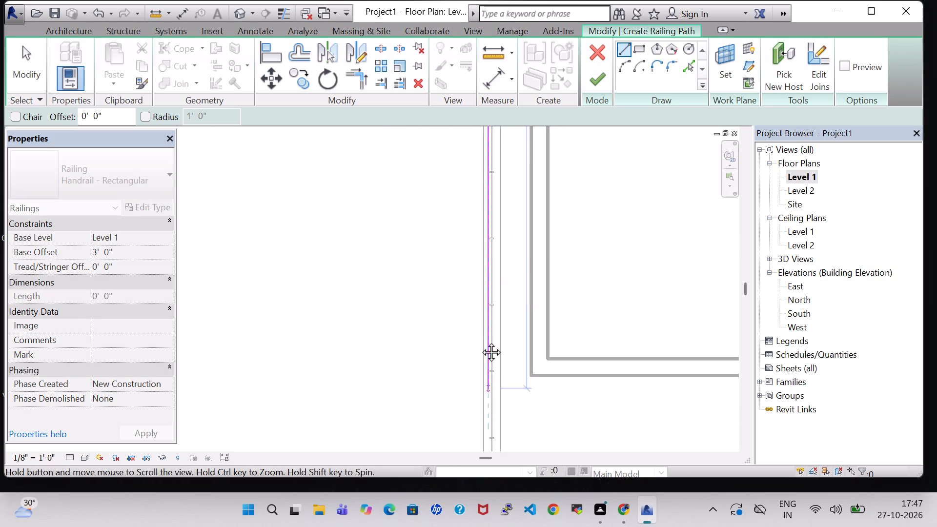
middle_drag(480, 341, 483, 206)
middle_drag(481, 372, 494, 150)
scroll(507, 254, up, 4)
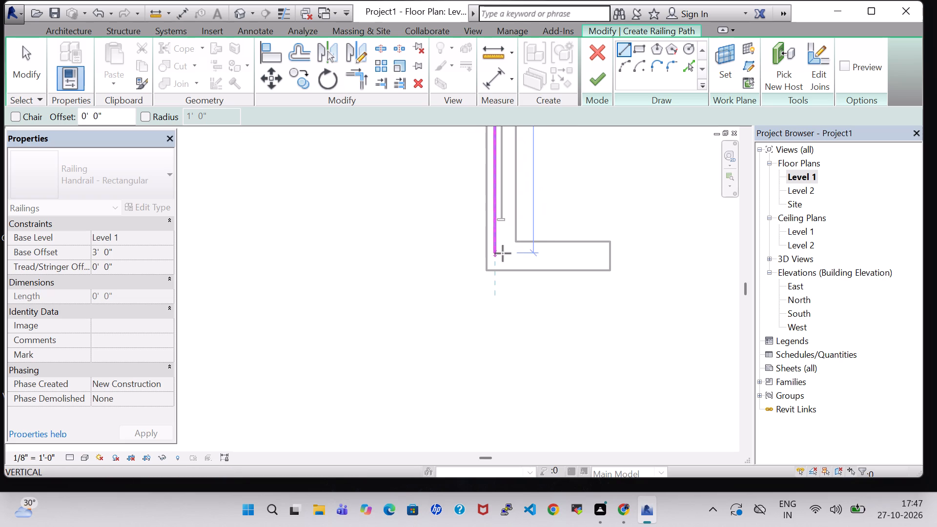
click(500, 257)
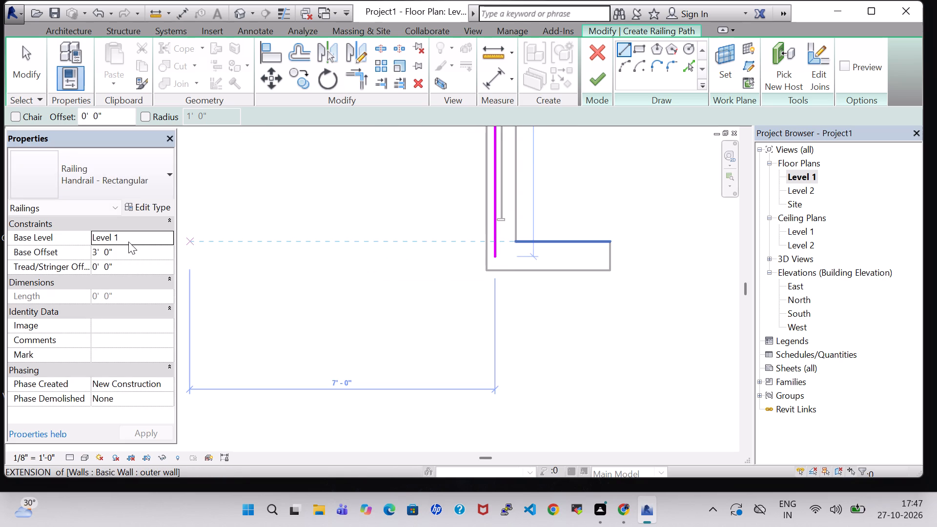
Set the new railing's base offset to 11' 9" above Level 1.
click(111, 254)
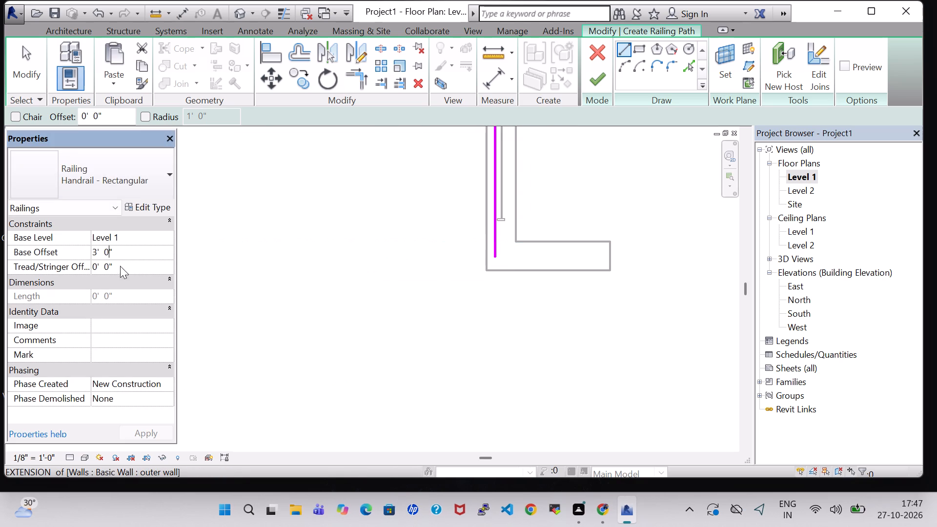
key(BackSpace)
key(9)
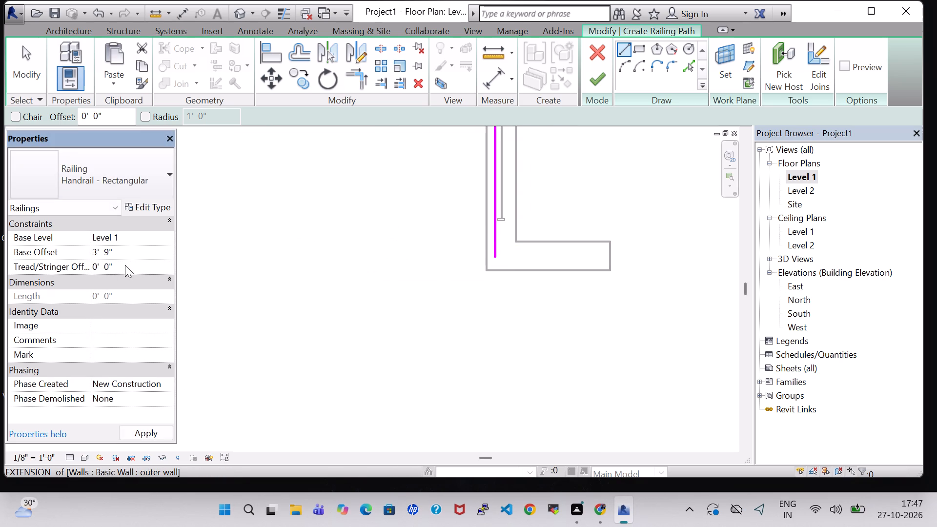
click(100, 252)
key(Left)
key(BackSpace)
text(11)
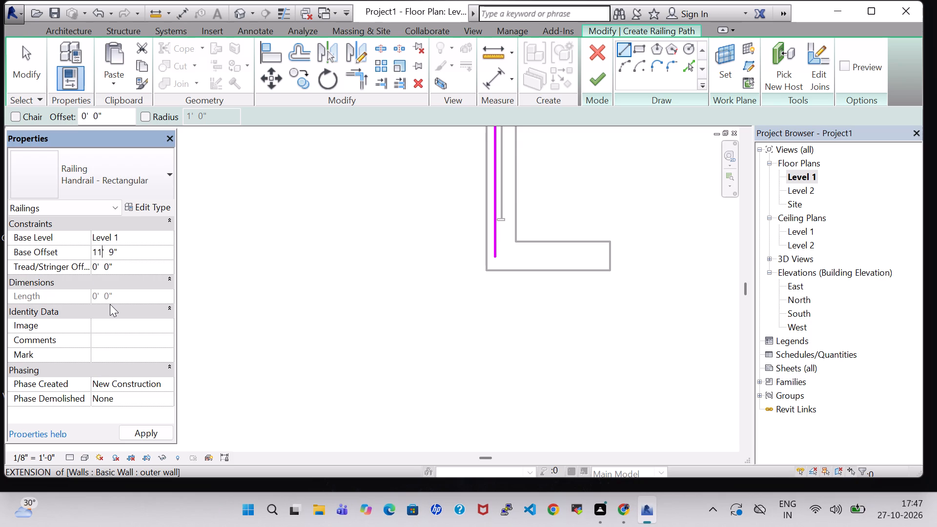
key(Return)
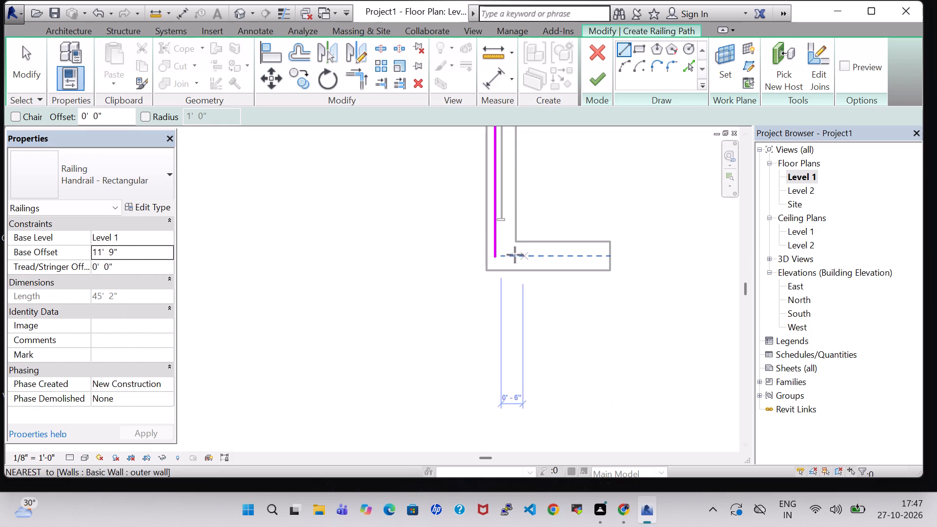
Continue the railing path from the southwest corner along the full south edge of the building to the southeast corner.
click(496, 256)
scroll(761, 259, down, 2)
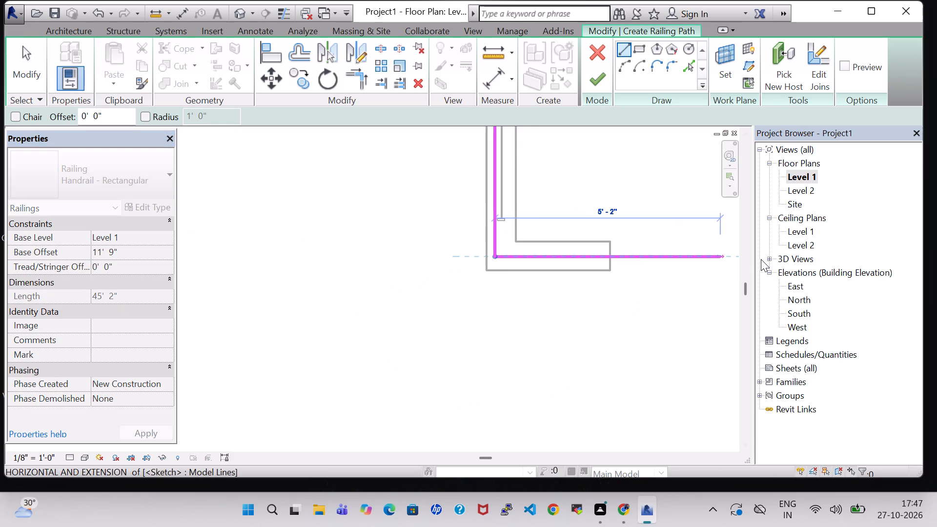
scroll(761, 259, down, 1)
scroll(702, 258, down, 3)
middle_drag(702, 258, 366, 259)
scroll(351, 259, down, 2)
middle_drag(669, 257, 481, 257)
scroll(675, 258, up, 4)
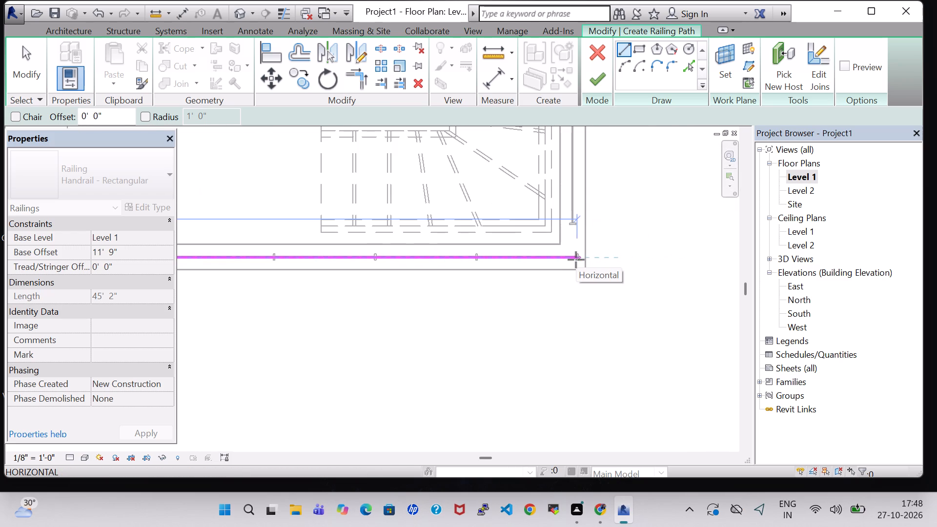
click(576, 260)
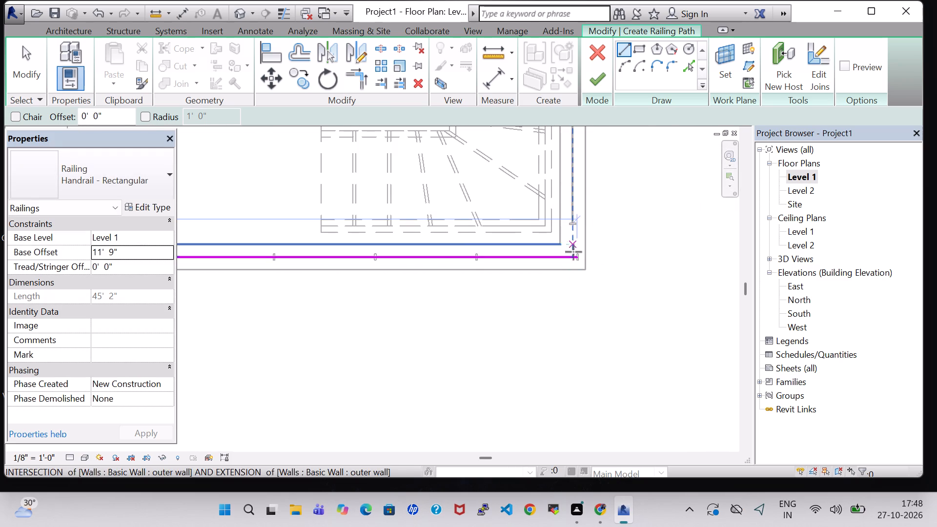
Sketch the railing path's east side along the outer wall, from the southeast corner up to the northeast corner.
click(573, 257)
scroll(573, 162, down, 2)
middle_drag(573, 162, 584, 350)
scroll(573, 162, down, 1)
scroll(584, 350, down, 3)
middle_drag(586, 183, 592, 350)
middle_drag(594, 193, 599, 377)
middle_drag(601, 175, 611, 373)
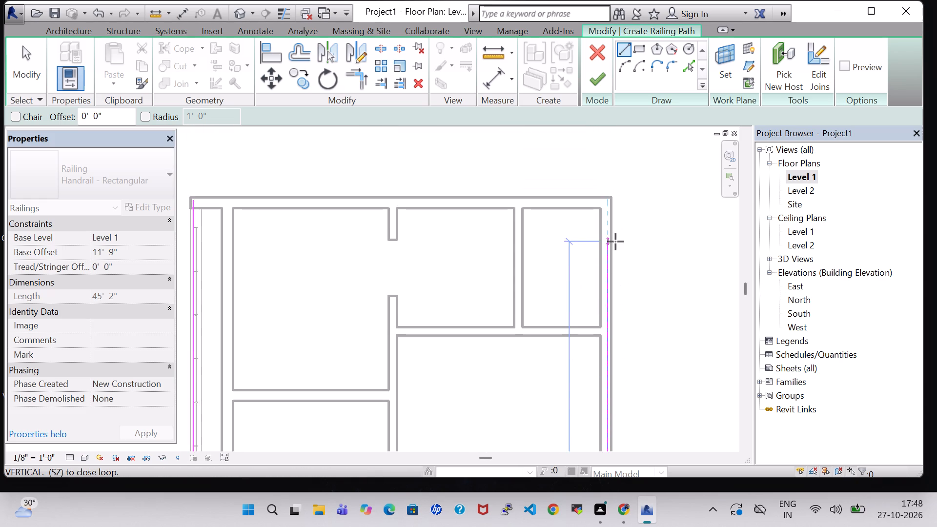
scroll(614, 230, up, 3)
click(603, 190)
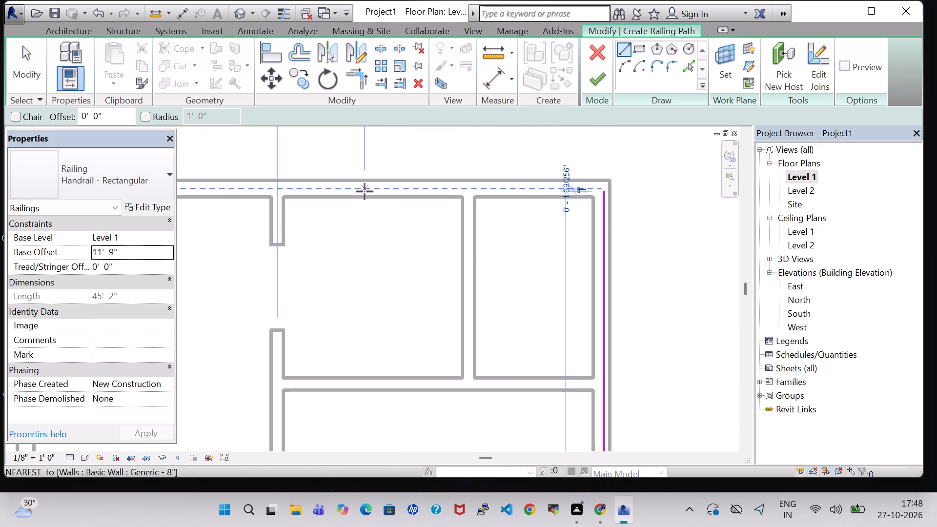
Sketch the railing path's north side from the northeast corner to the west path line, and finish the railing sketch.
scroll(615, 210, up, 4)
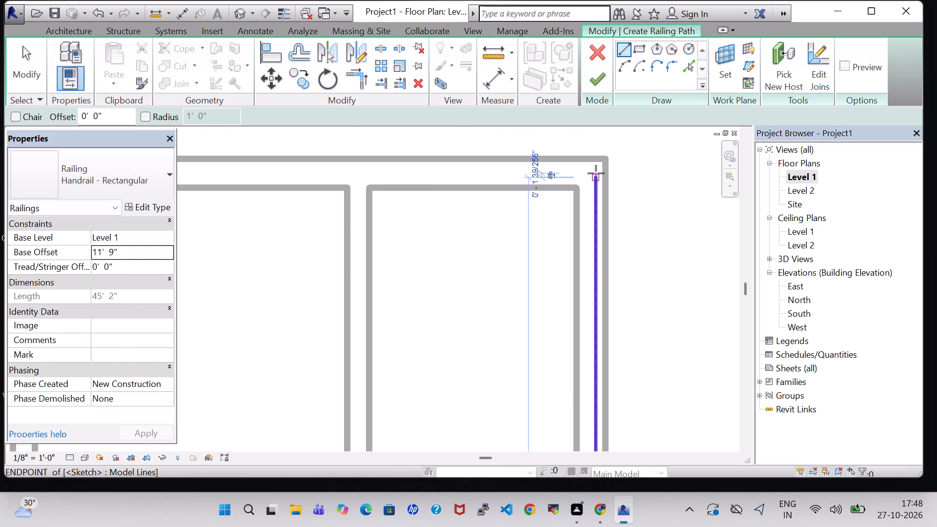
click(596, 173)
scroll(387, 173, down, 1)
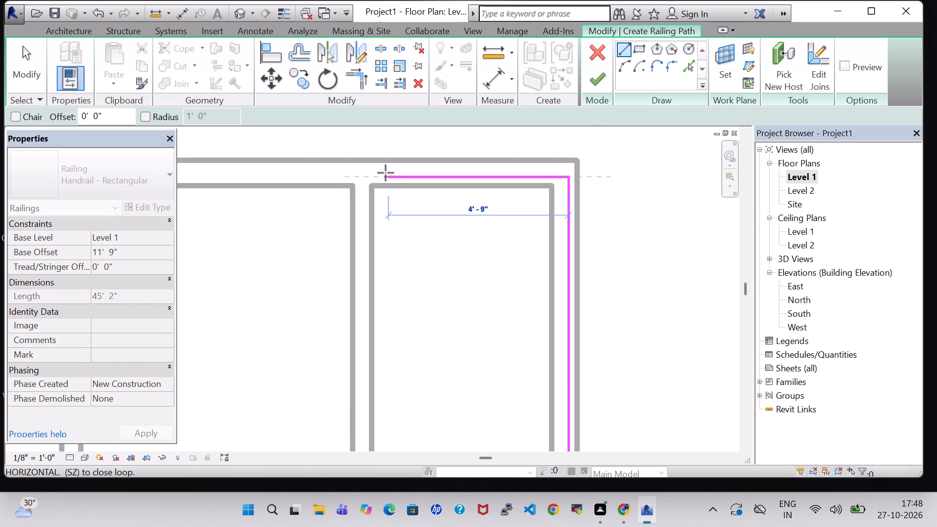
scroll(386, 173, down, 2)
middle_drag(292, 171, 615, 168)
middle_drag(190, 184, 408, 184)
scroll(354, 176, up, 2)
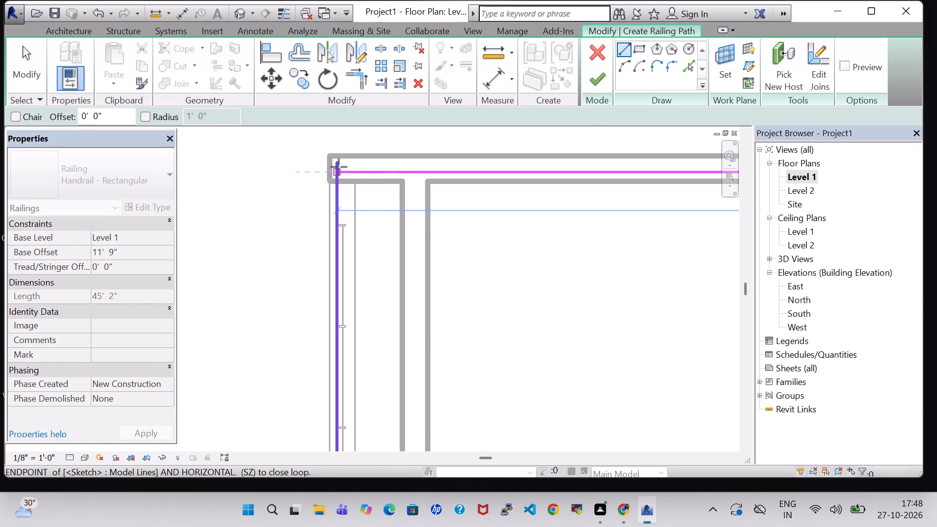
click(339, 174)
click(604, 84)
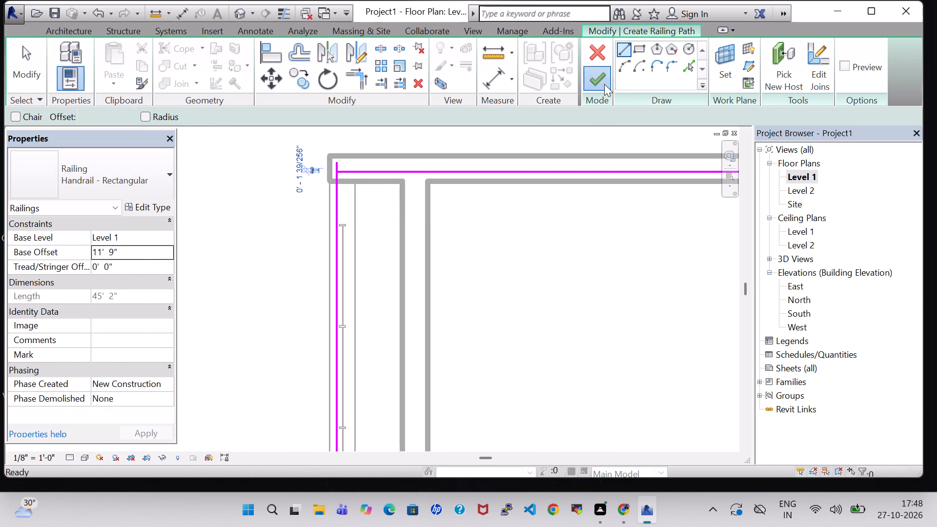
In the 3D view, change the roof-edge railing's type to Glass Panel - Bottom Fill.
click(237, 14)
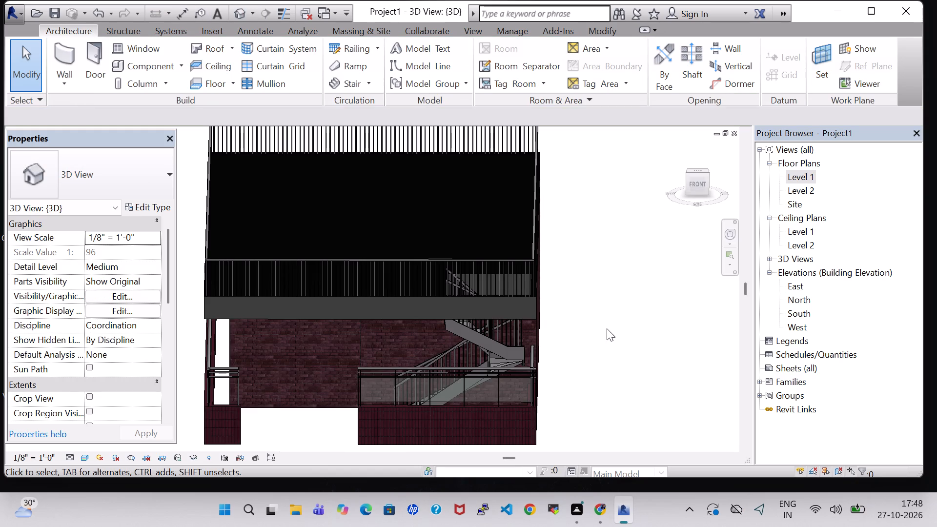
scroll(606, 328, down, 1)
click(428, 291)
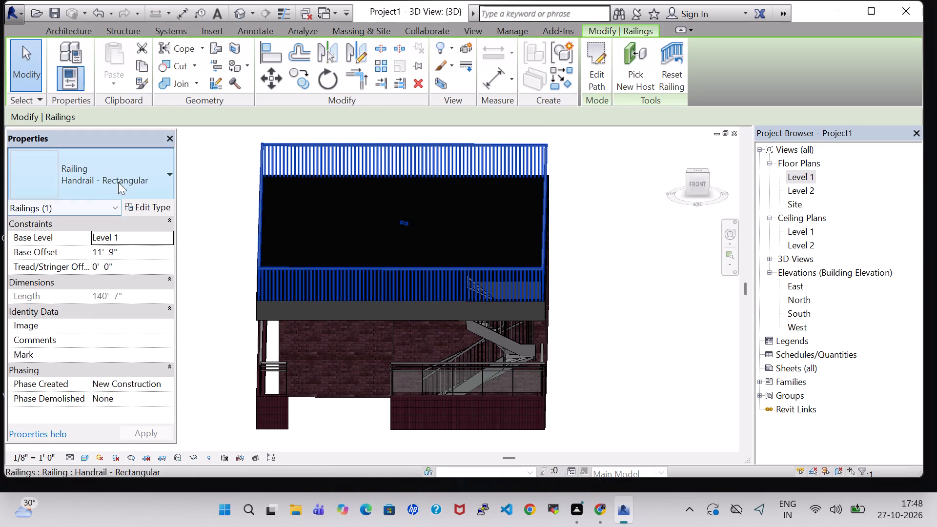
click(118, 182)
scroll(118, 267, up, 4)
click(118, 252)
click(650, 246)
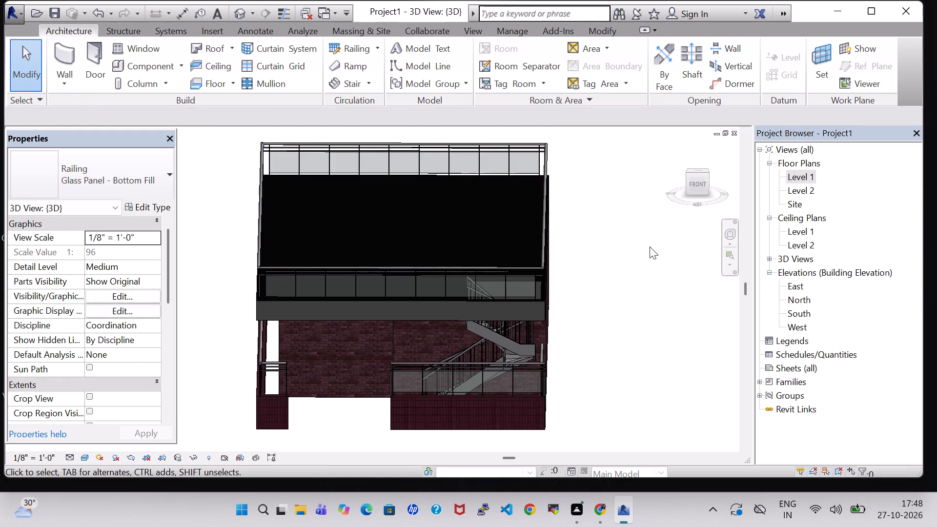
Examine the glass roof-edge railing in 3D from the front and sides of the building.
click(545, 187)
click(606, 265)
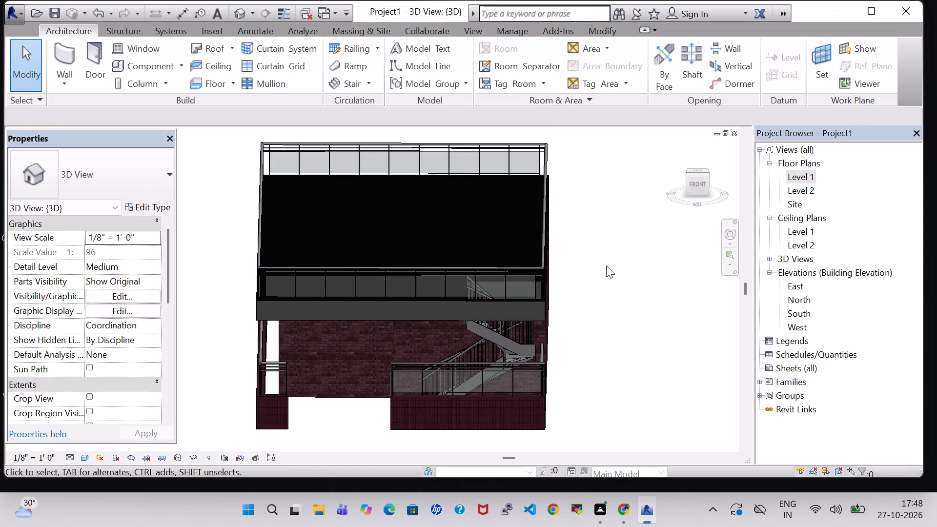
shift+middle_drag(612, 361, 670, 319)
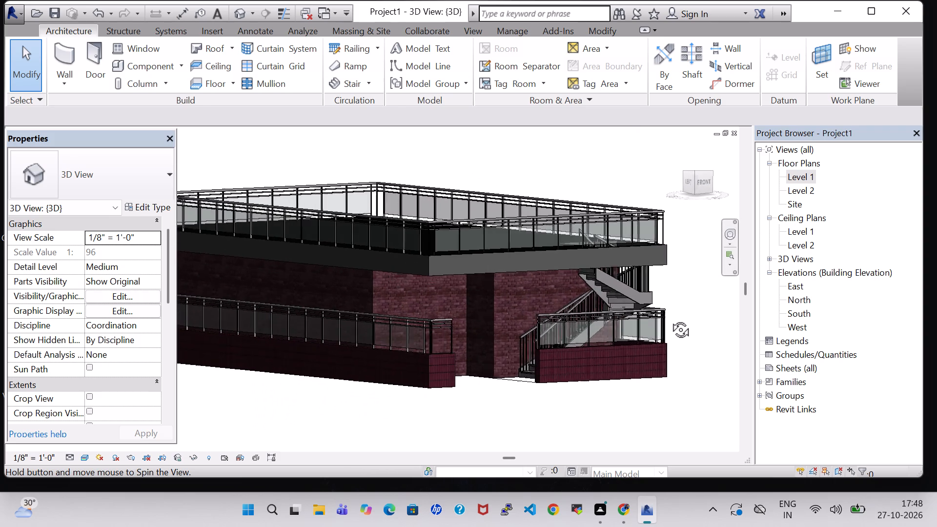
shift+middle_drag(670, 319, 420, 374)
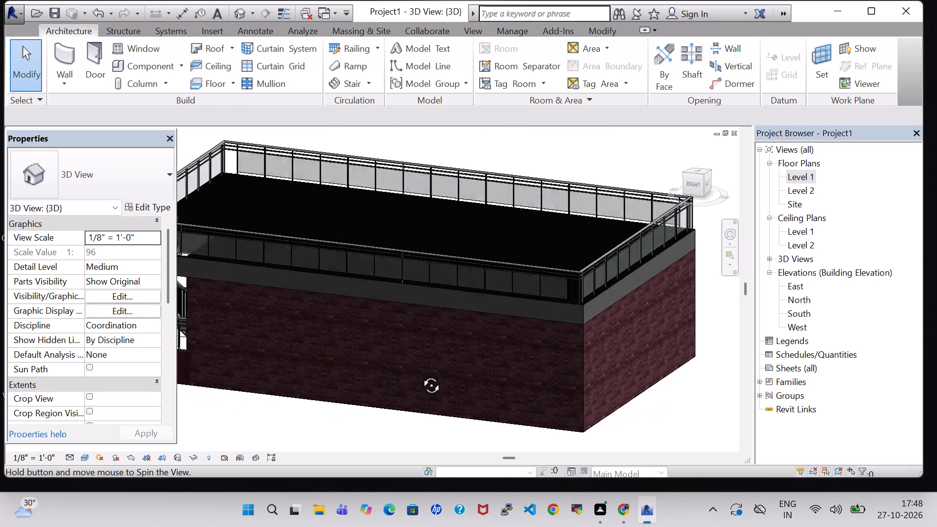
shift+middle_drag(420, 374, 440, 403)
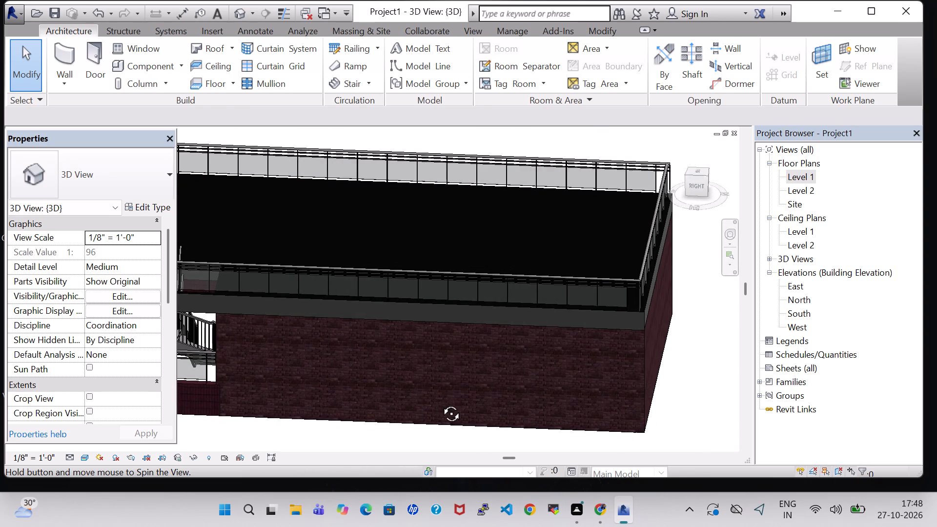
shift+middle_drag(440, 403, 441, 407)
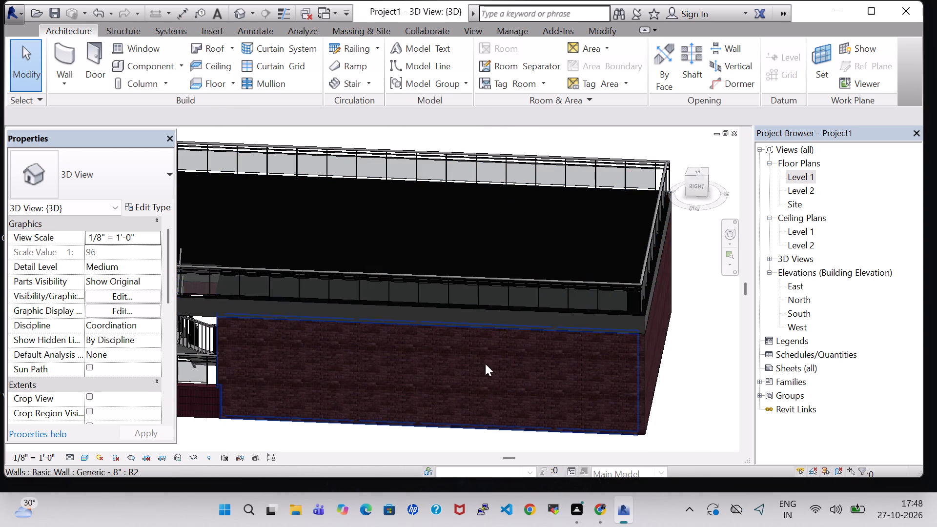
shift+middle_drag(485, 364, 640, 306)
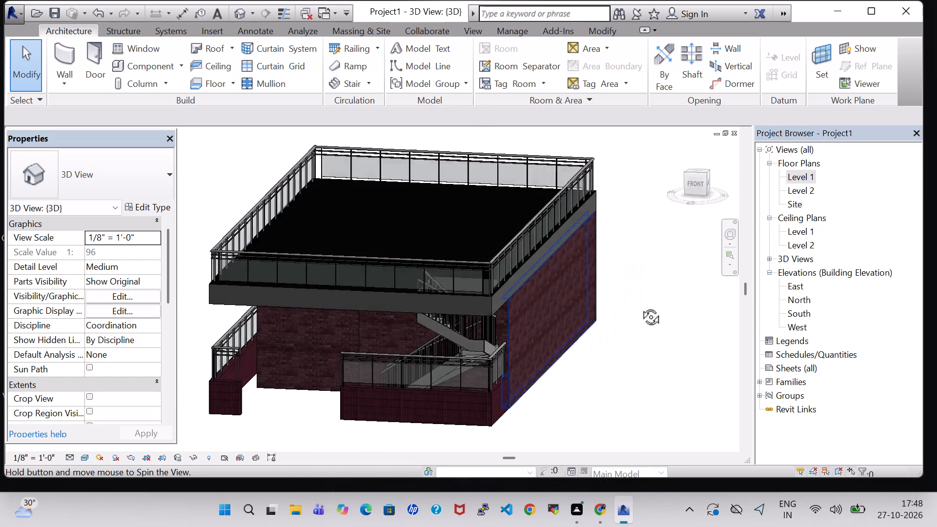
shift+middle_drag(640, 306, 660, 281)
shift+middle_drag(642, 302, 643, 291)
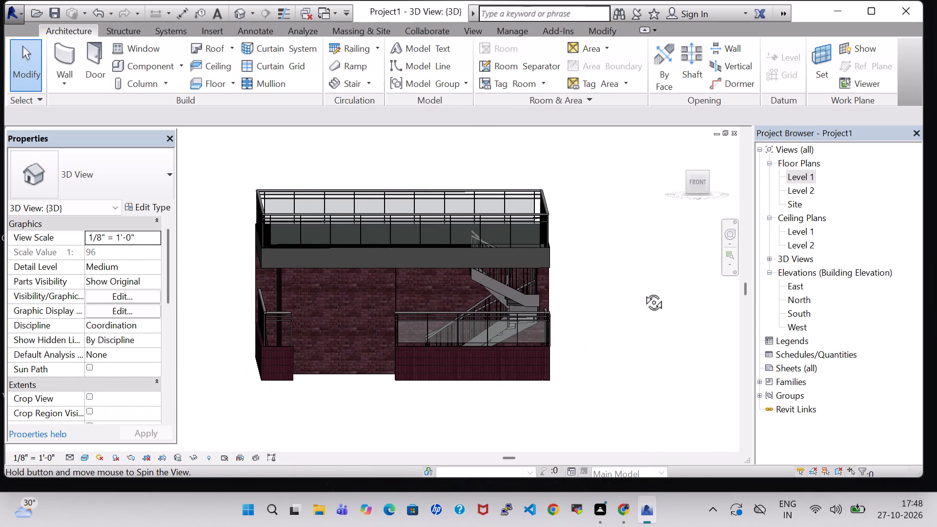
shift+middle_drag(643, 291, 642, 291)
In the Level 1 plan, start a Generic - 12" floor and draw its boundary's north edge along the outside of the north wall.
double_click(806, 177)
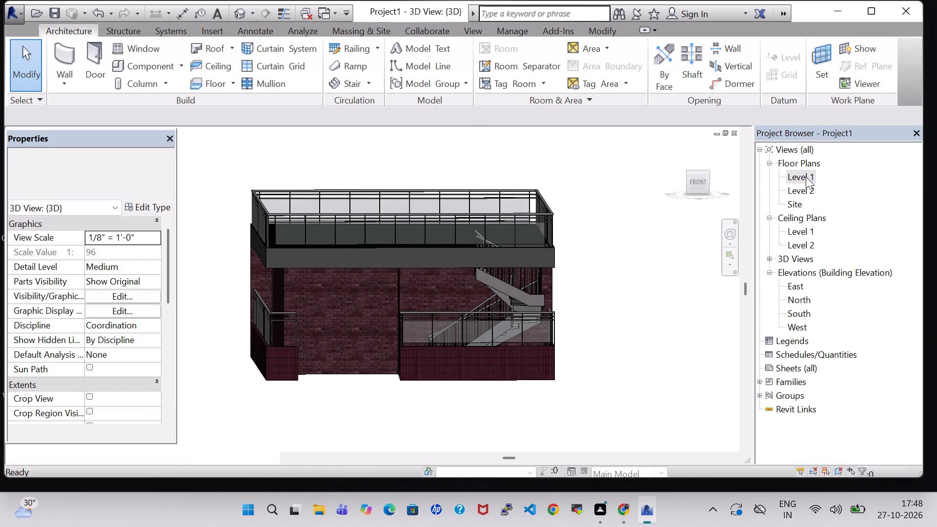
scroll(461, 326, down, 7)
middle_drag(502, 329, 407, 298)
scroll(407, 298, down, 5)
middle_drag(580, 305, 533, 188)
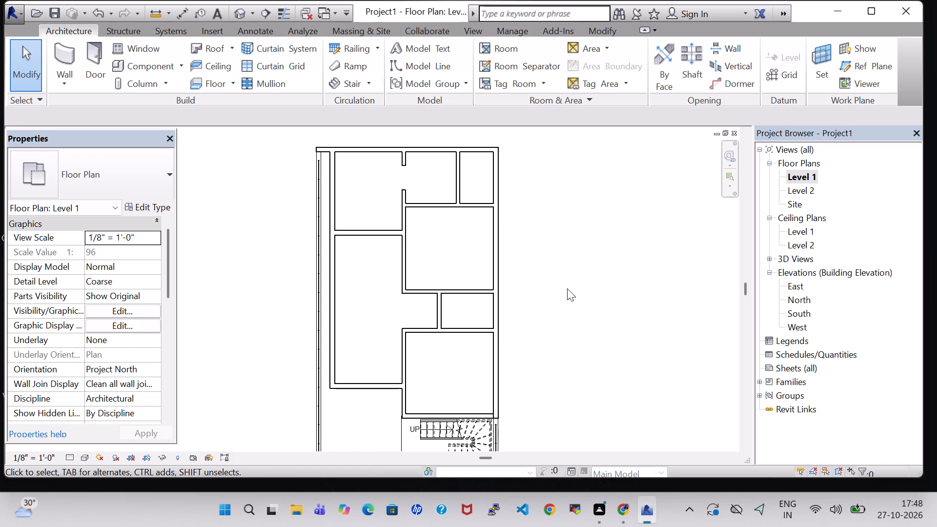
middle_drag(574, 309, 575, 291)
scroll(575, 291, down, 1)
middle_drag(574, 317, 569, 301)
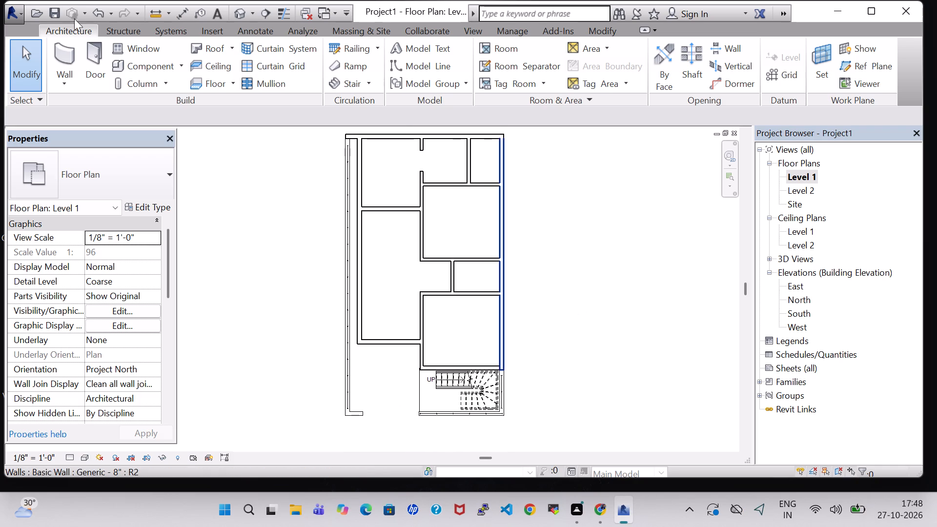
click(215, 82)
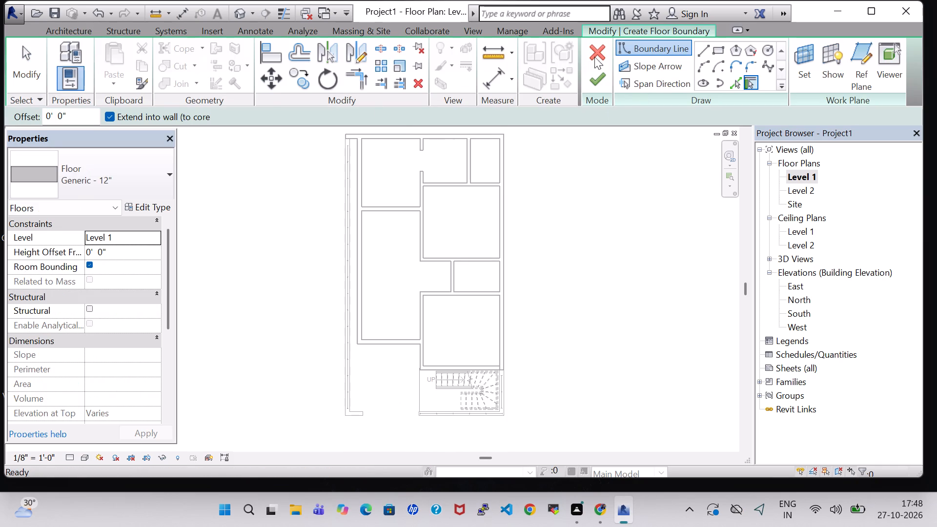
click(699, 49)
scroll(420, 229, up, 3)
middle_drag(389, 198, 393, 318)
scroll(381, 295, up, 2)
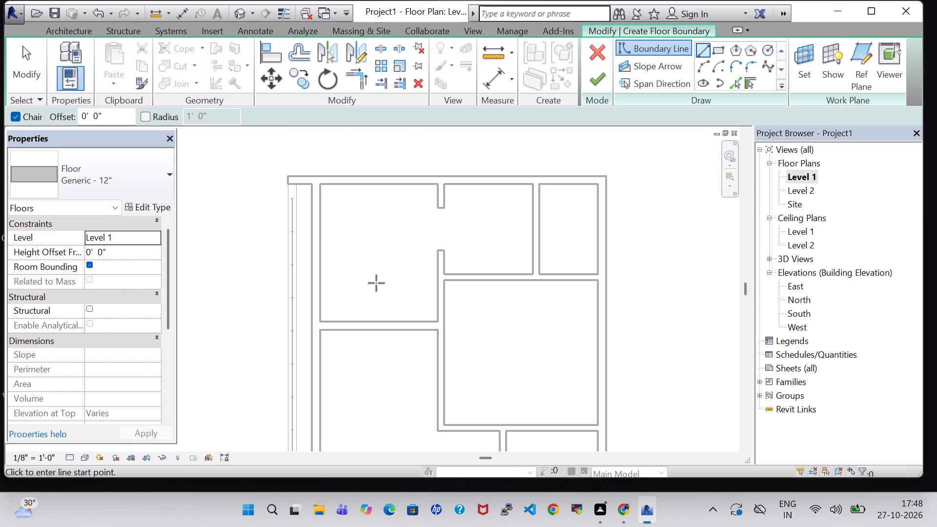
click(288, 180)
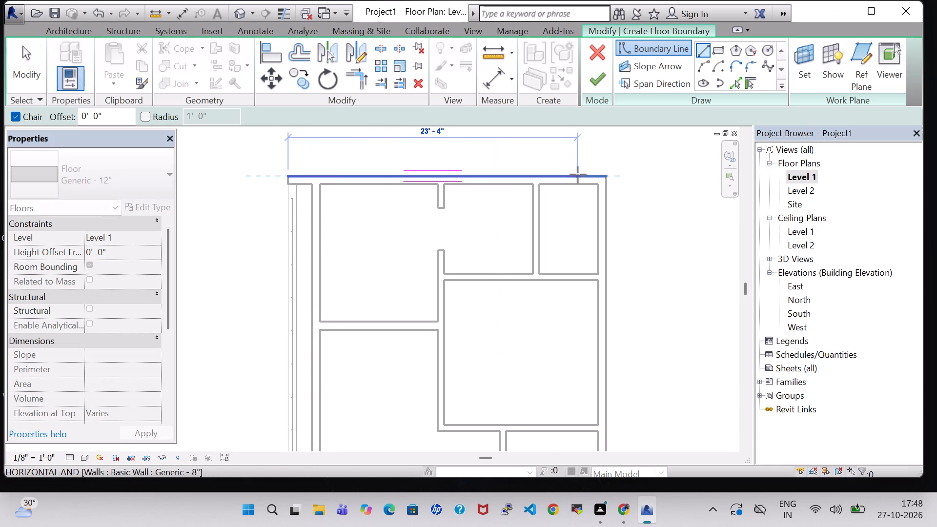
click(609, 176)
Draw the floor boundary's east edge down the outer wall face to the building's southeast corner.
middle_drag(603, 373, 600, 292)
scroll(600, 292, down, 3)
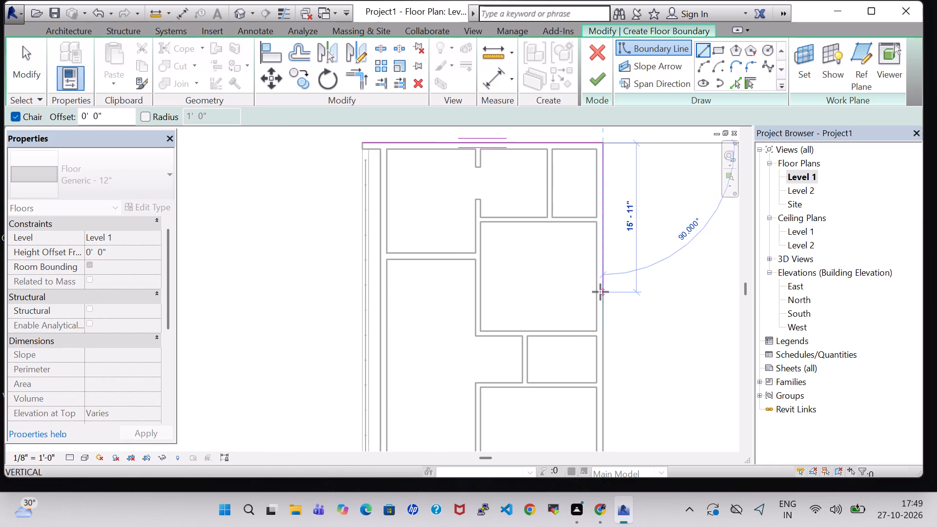
scroll(600, 292, down, 3)
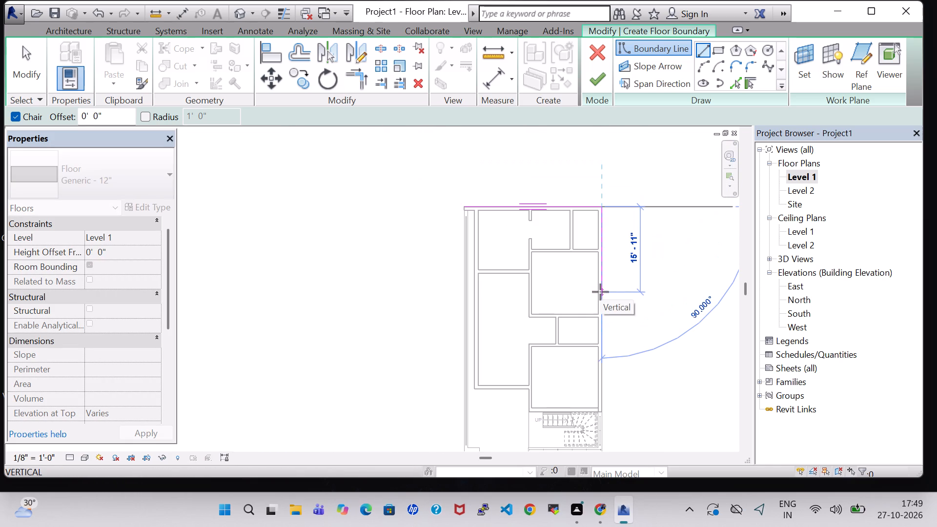
middle_drag(600, 292, 600, 222)
scroll(595, 429, up, 14)
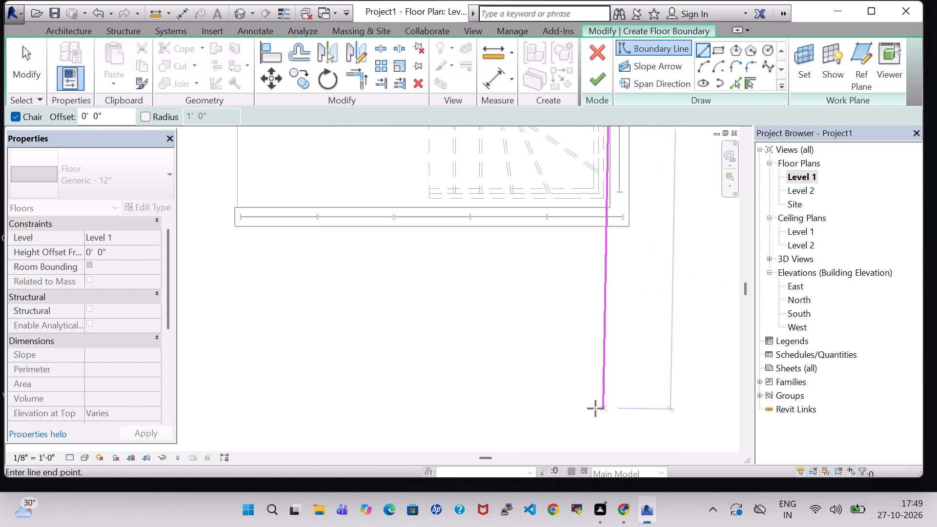
click(639, 169)
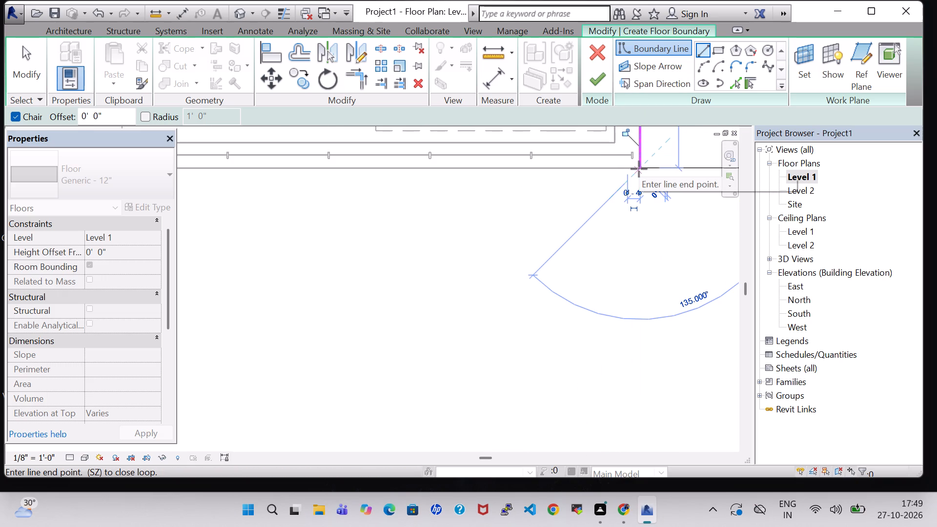
Draw the floor boundary's south edge along the low outer walls' outer face, from the southeast corner to the southwest corner.
middle_click(863, 224)
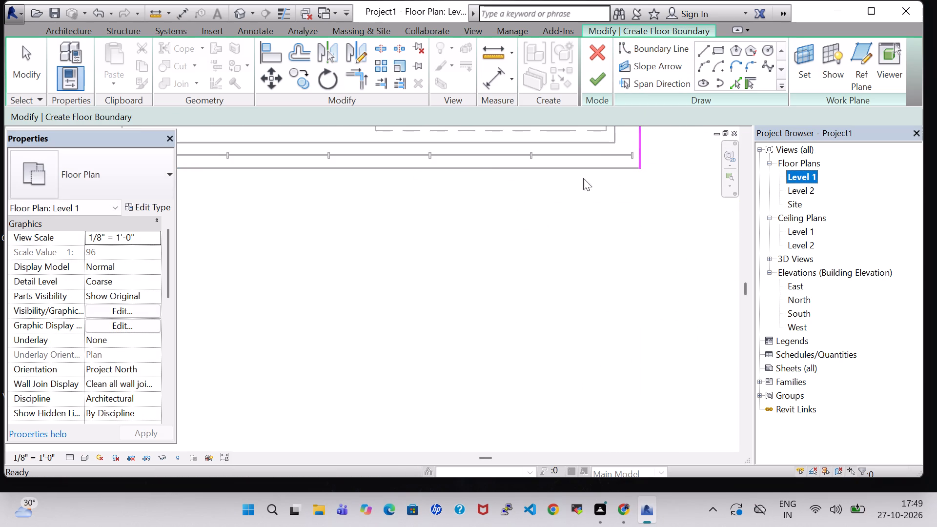
click(707, 52)
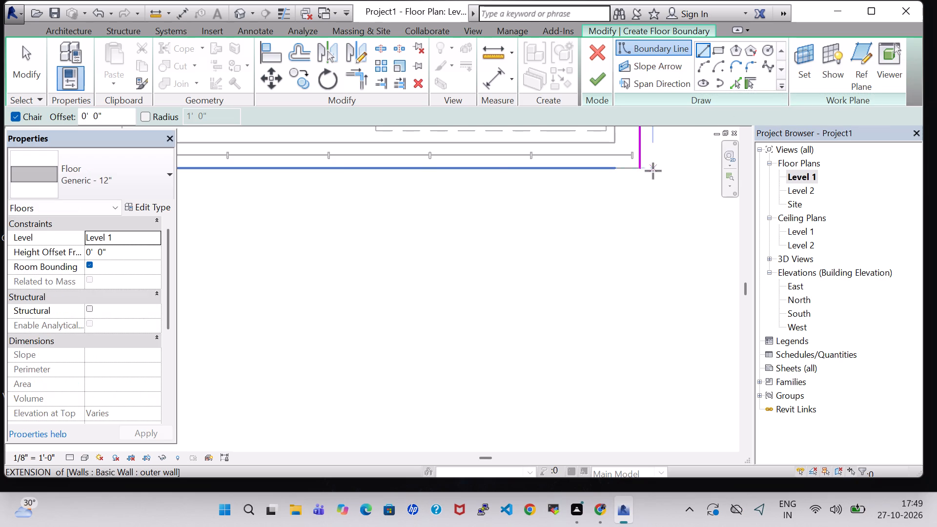
click(638, 168)
middle_drag(288, 169, 429, 176)
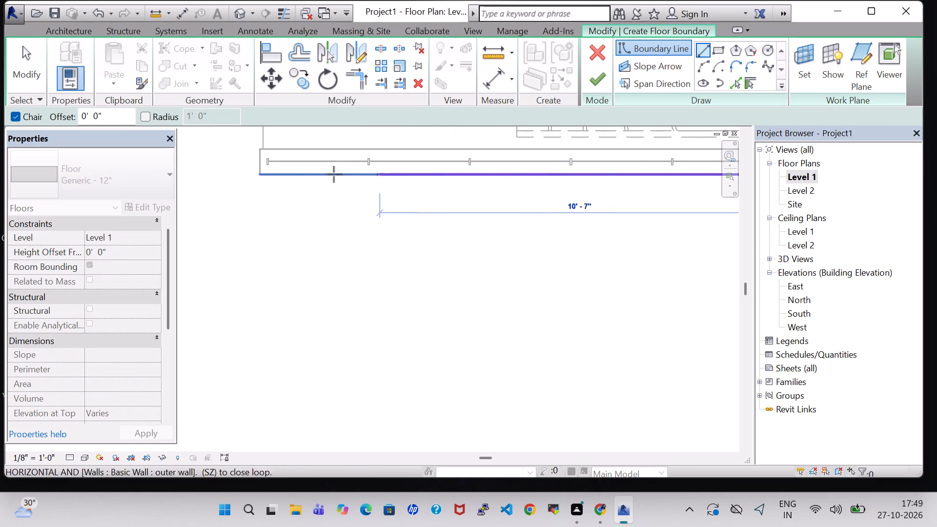
middle_drag(306, 171, 811, 195)
scroll(310, 196, up, 1)
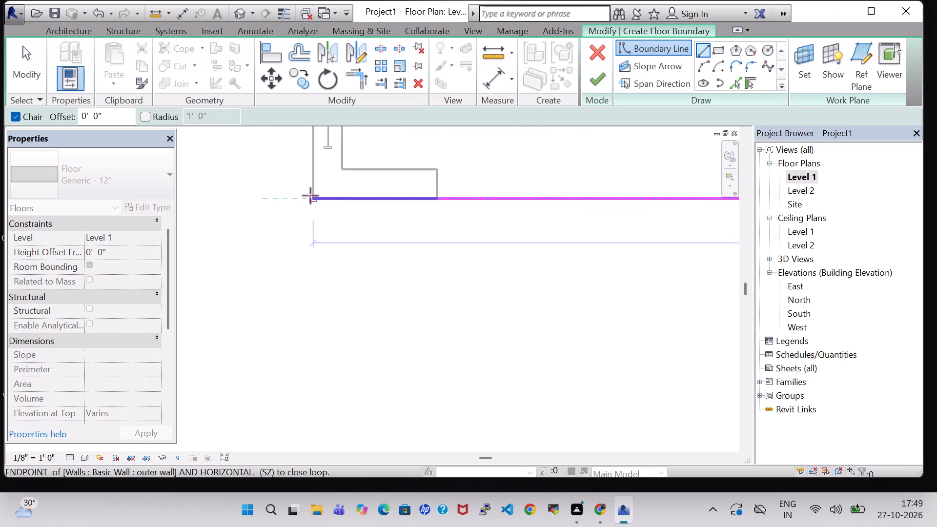
scroll(310, 196, up, 2)
click(315, 200)
Close the floor boundary with its west edge along the outer wall face, from southwest to northwest corner, and finish the floor.
scroll(315, 200, down, 3)
middle_drag(308, 162, 312, 183)
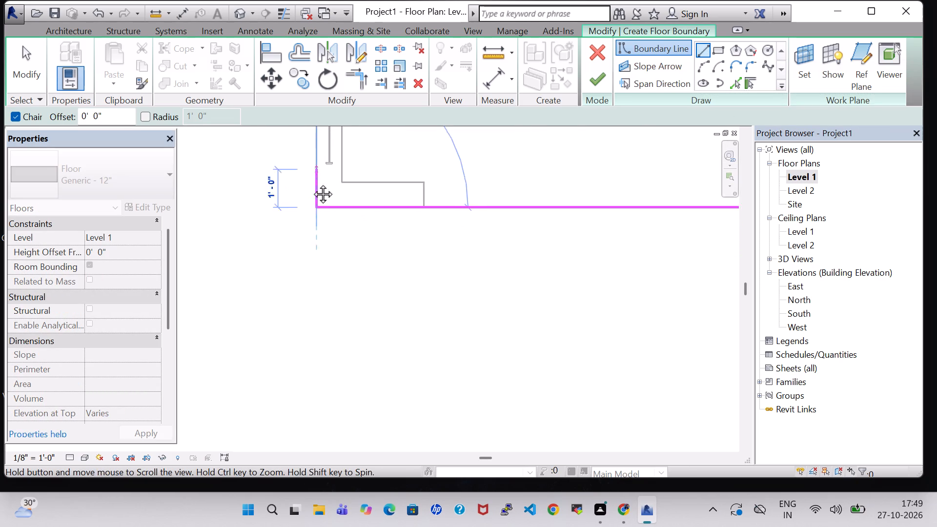
middle_drag(312, 183, 285, 515)
scroll(305, 245, down, 1)
scroll(280, 468, down, 1)
middle_drag(292, 229, 292, 237)
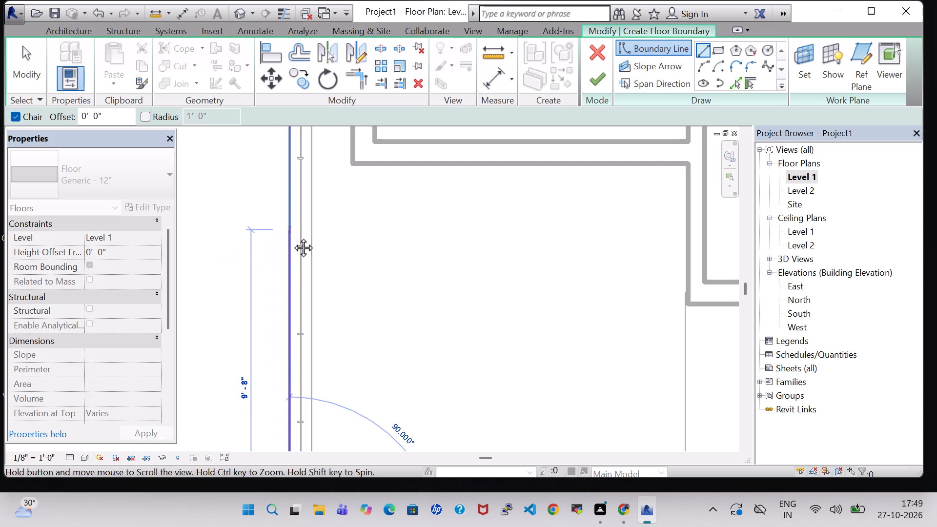
middle_drag(292, 237, 295, 471)
scroll(279, 385, down, 2)
middle_drag(297, 206, 340, 478)
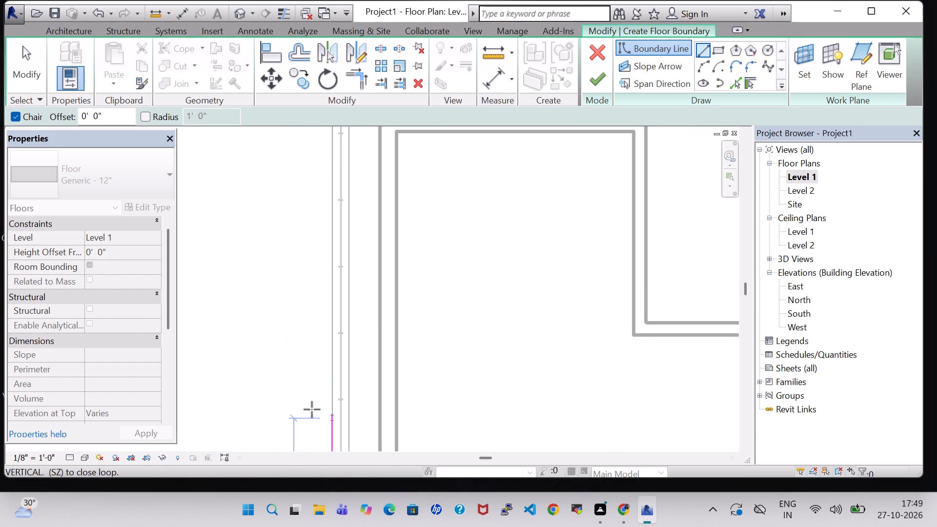
middle_drag(327, 270, 334, 507)
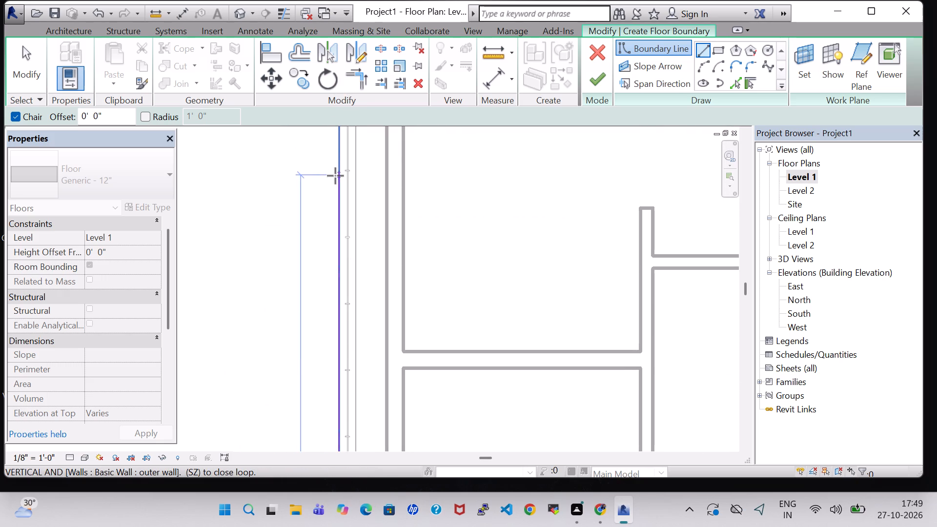
middle_drag(335, 176, 341, 216)
middle_click(346, 387)
middle_drag(349, 189, 357, 417)
scroll(356, 367, up, 2)
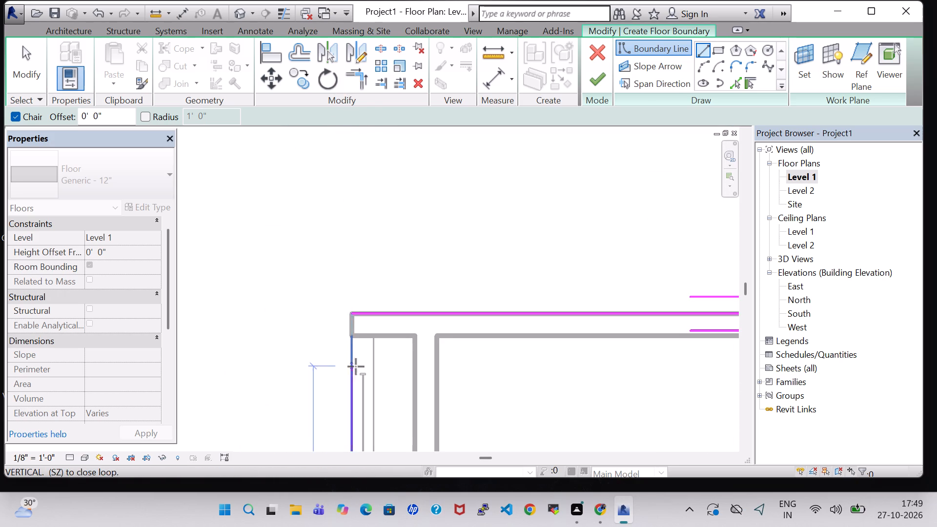
click(353, 317)
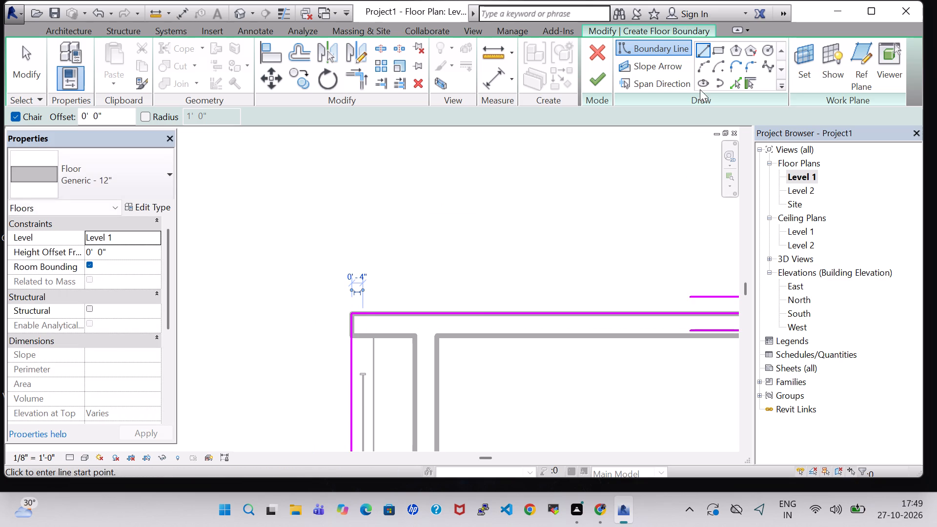
click(600, 79)
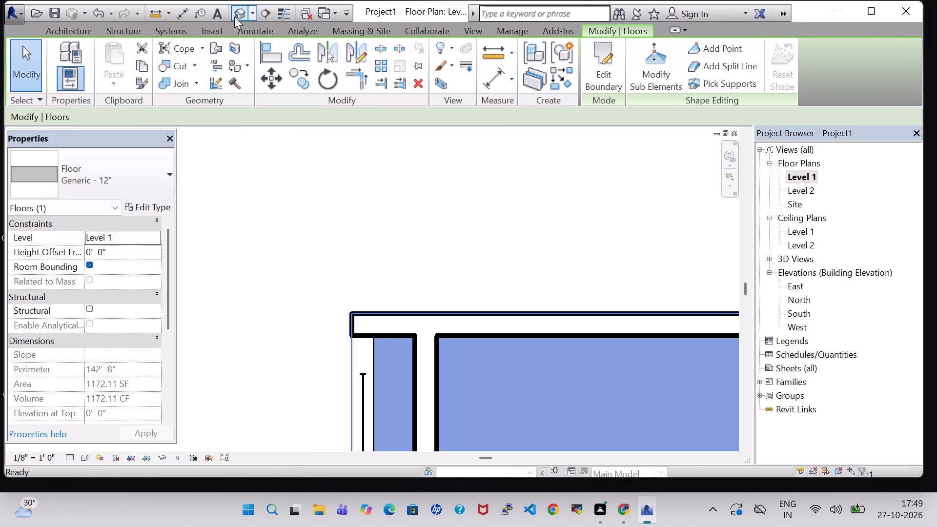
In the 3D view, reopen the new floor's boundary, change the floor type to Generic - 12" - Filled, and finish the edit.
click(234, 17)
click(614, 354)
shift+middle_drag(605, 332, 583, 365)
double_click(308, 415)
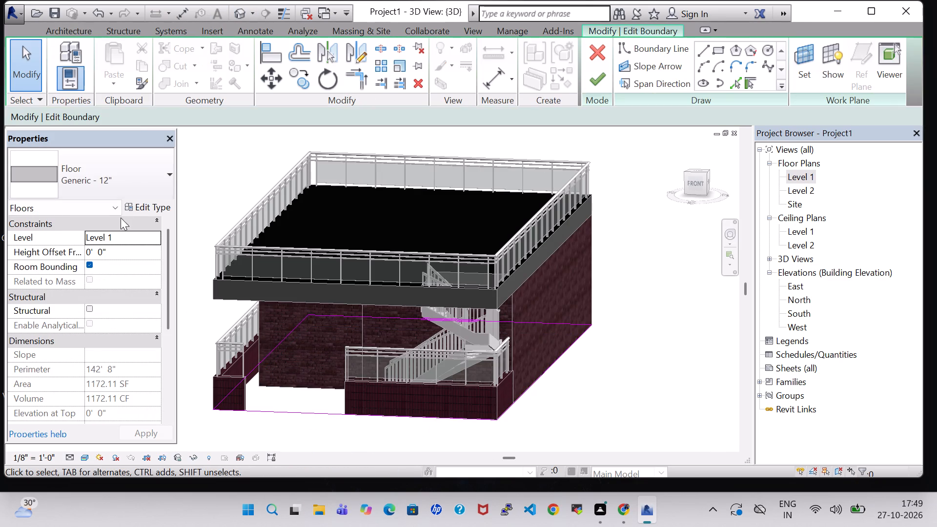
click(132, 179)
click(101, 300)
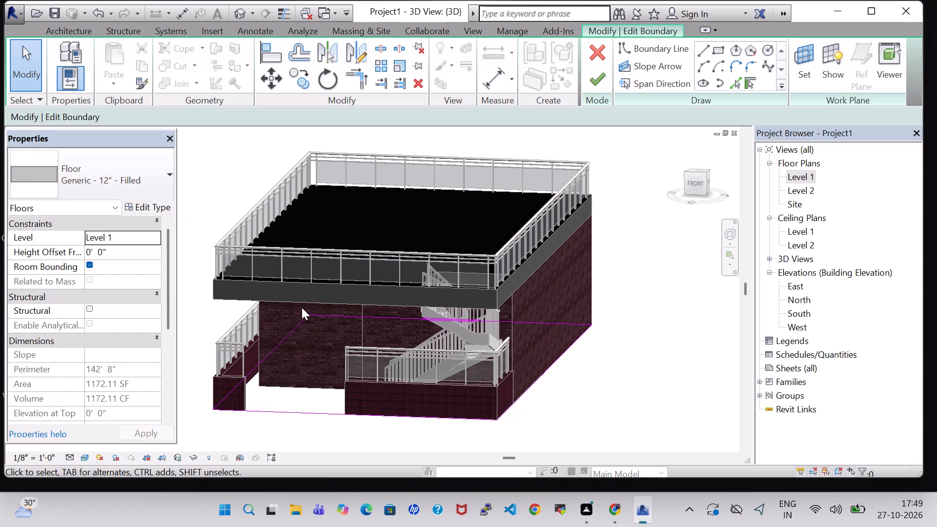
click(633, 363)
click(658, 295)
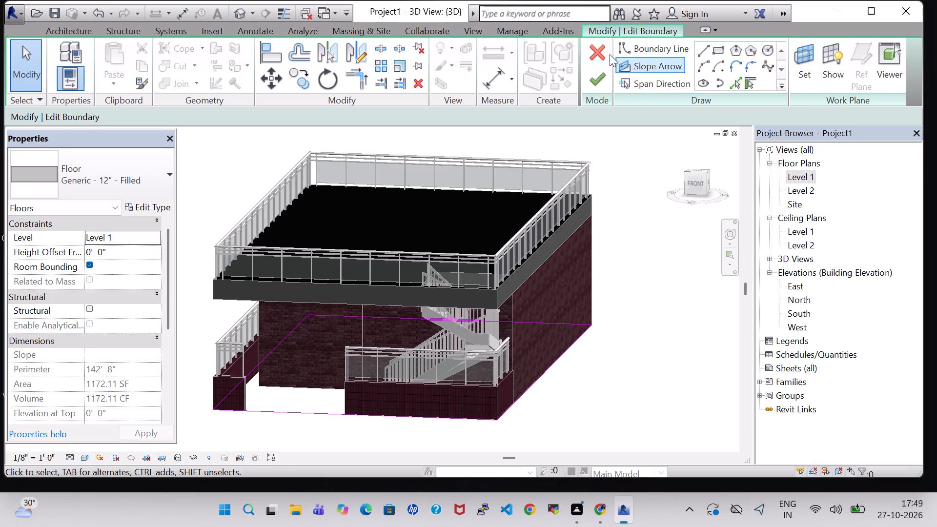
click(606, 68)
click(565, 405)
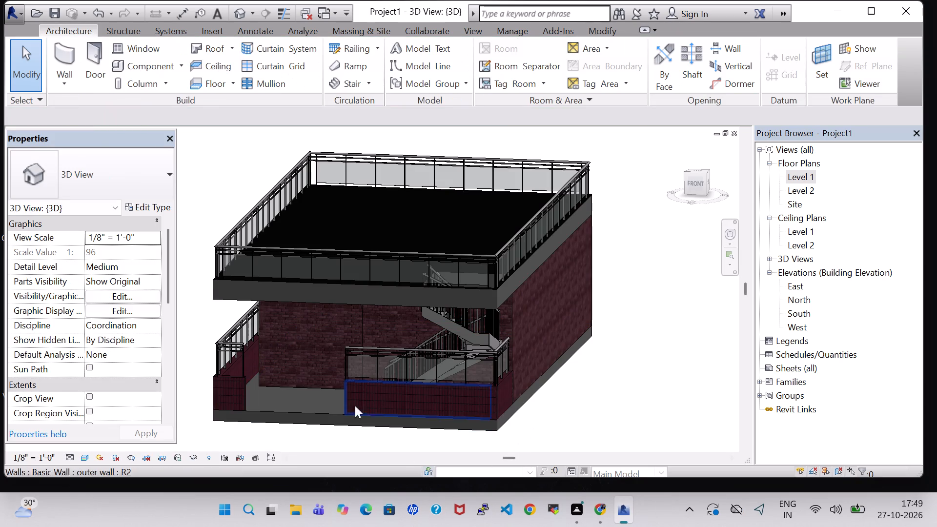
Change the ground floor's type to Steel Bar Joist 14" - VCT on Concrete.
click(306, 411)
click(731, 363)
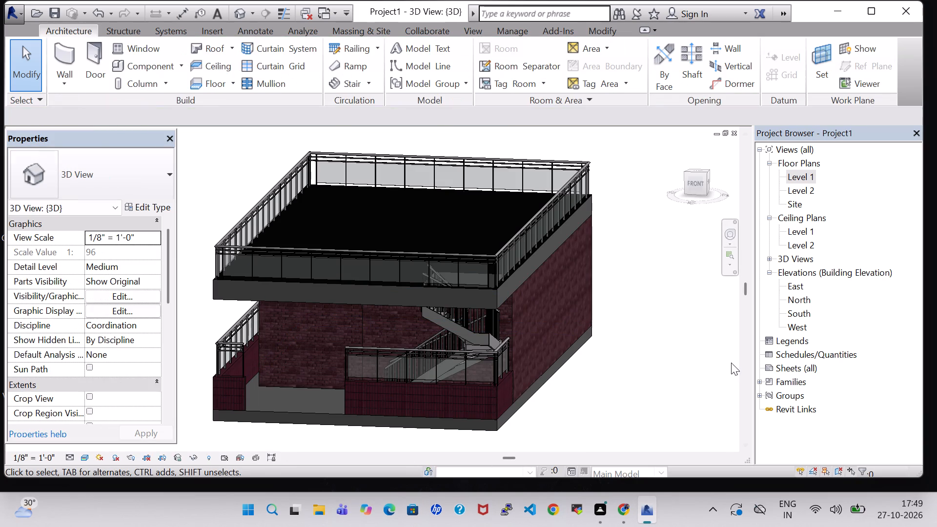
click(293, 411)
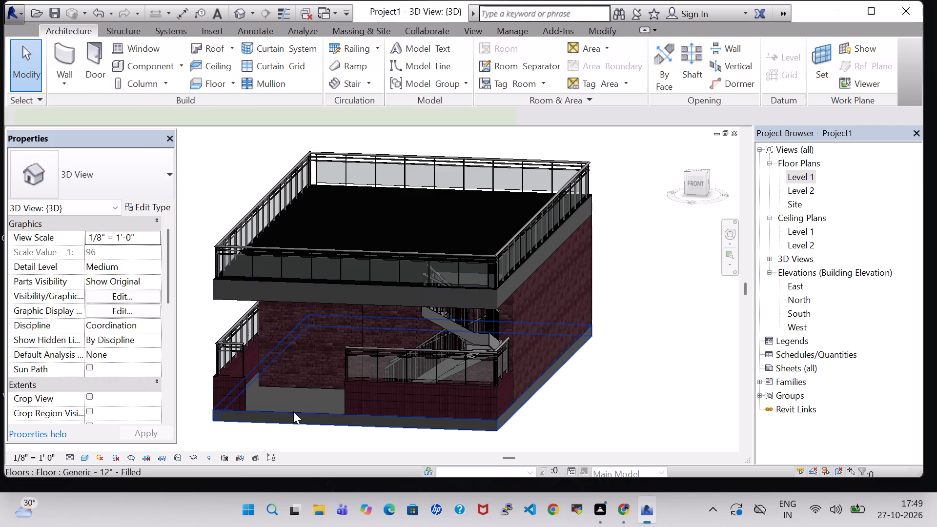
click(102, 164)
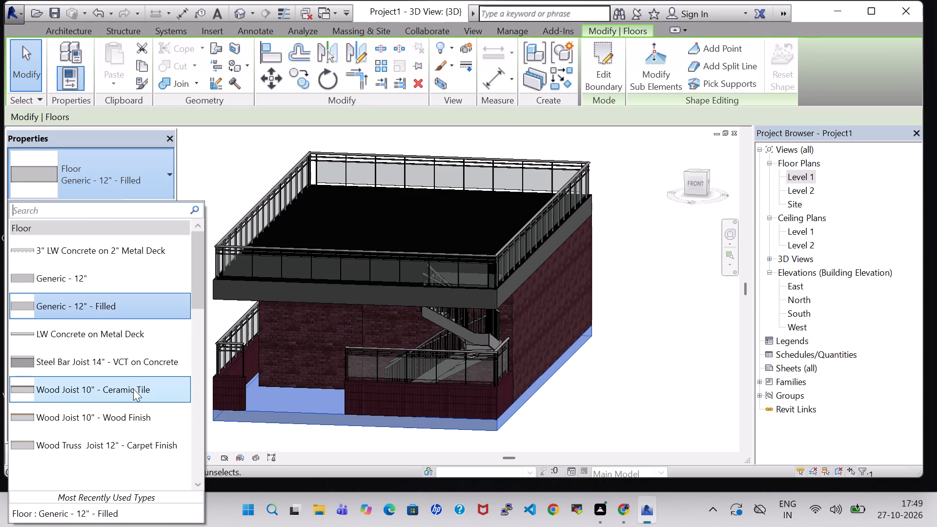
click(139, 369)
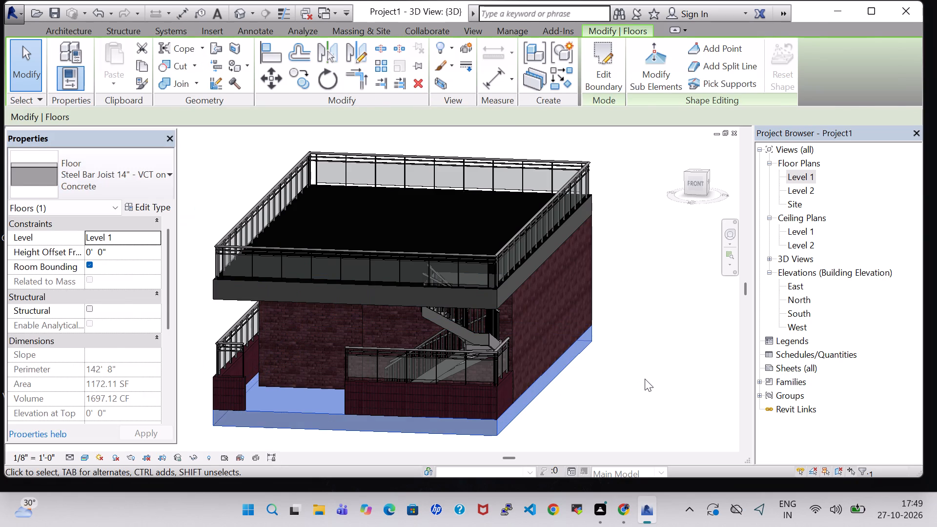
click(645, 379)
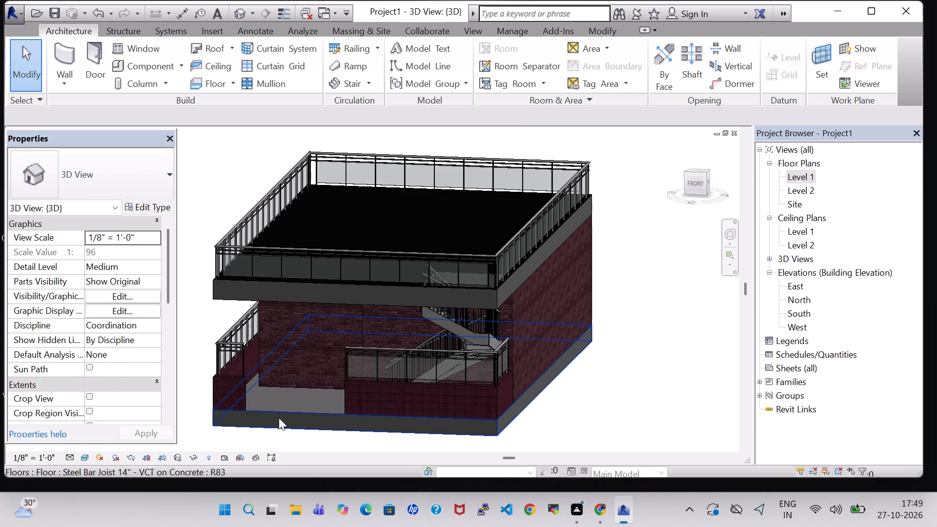
Change the ground floor's type to Wood Joist 10" - Ceramic Tile.
click(279, 418)
click(143, 170)
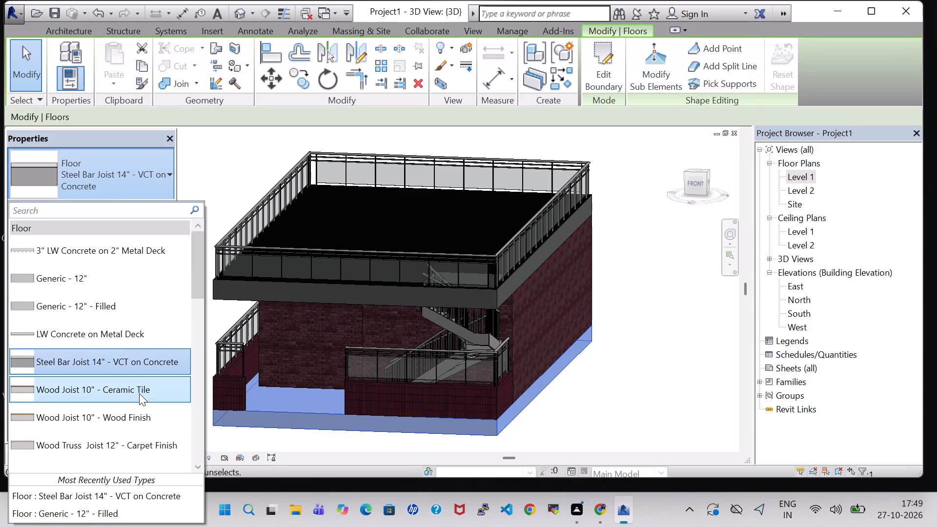
click(139, 393)
click(586, 385)
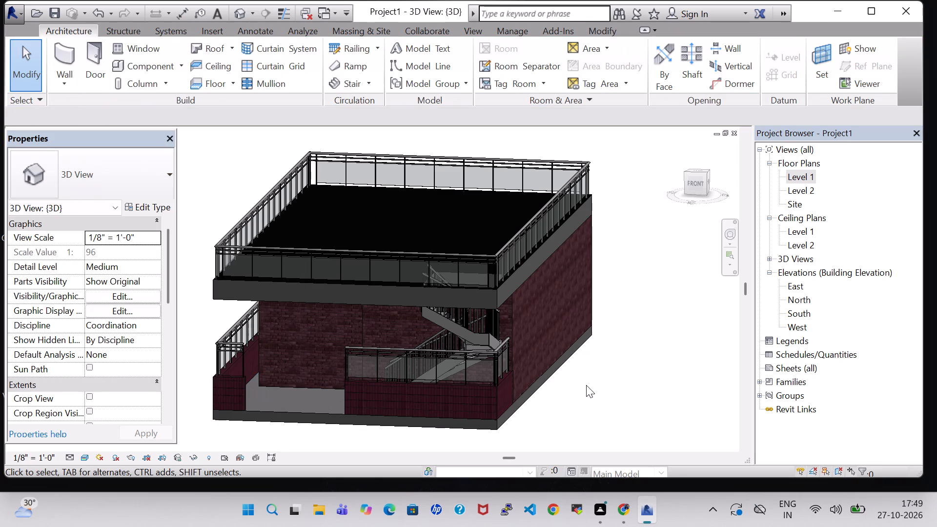
Examine the building's front and new floor in 3D, and the room and stair layout in the Level 1 plan.
shift+middle_drag(586, 385, 603, 380)
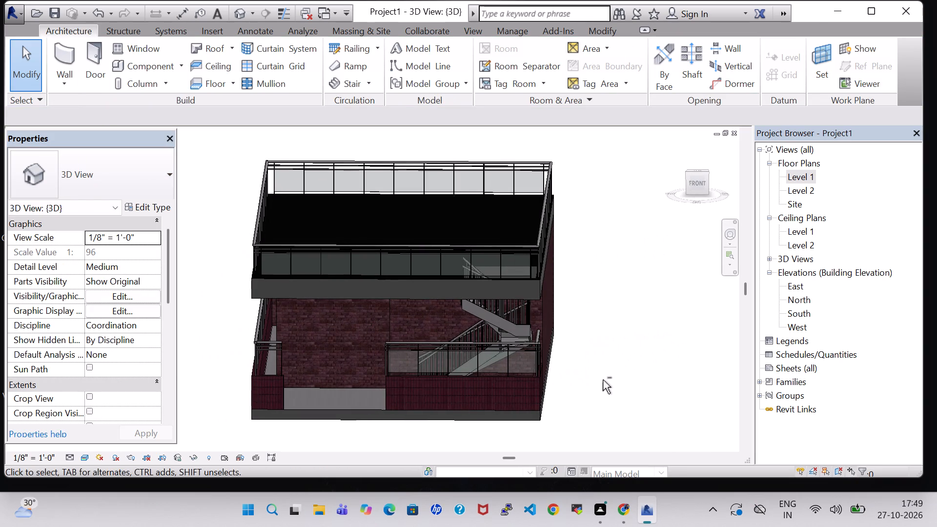
shift+middle_drag(610, 294, 621, 354)
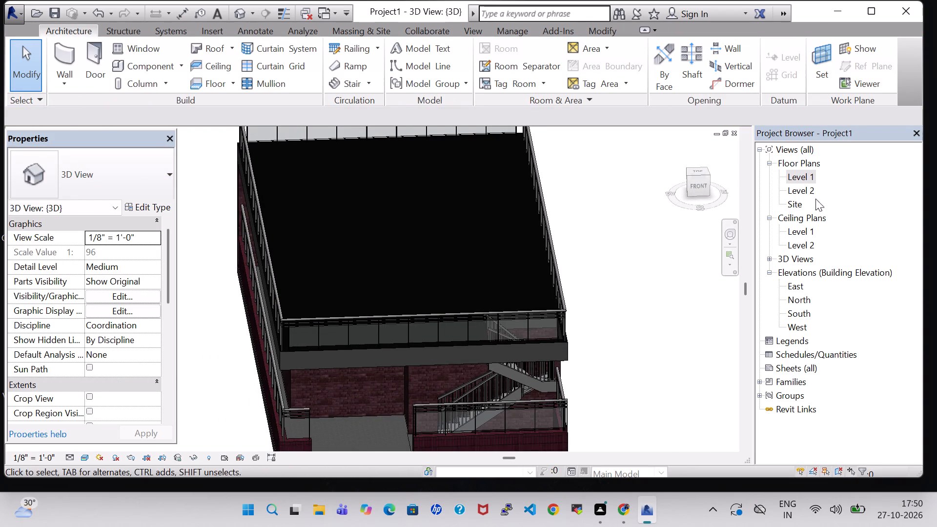
double_click(813, 175)
scroll(575, 235, down, 3)
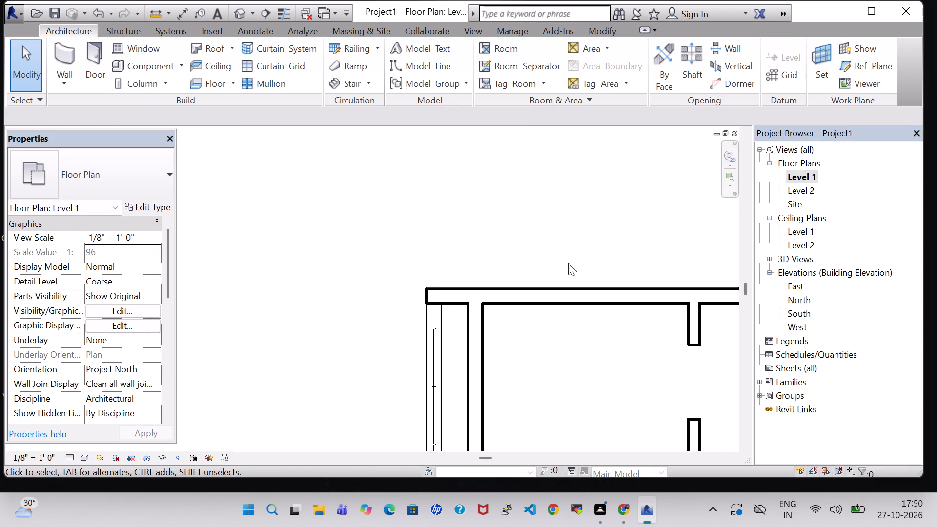
middle_drag(569, 397, 510, 283)
scroll(510, 283, down, 7)
middle_drag(549, 424, 493, 262)
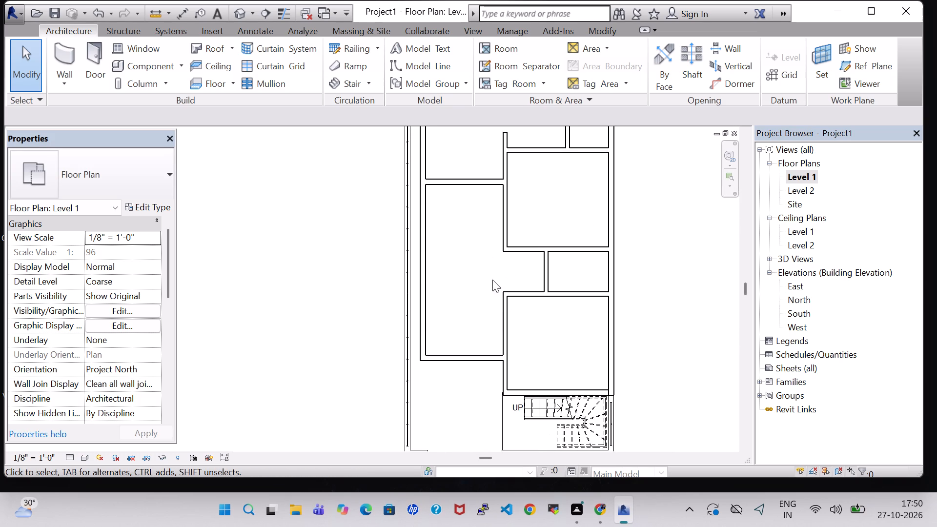
scroll(487, 295, down, 1)
middle_drag(627, 307, 607, 254)
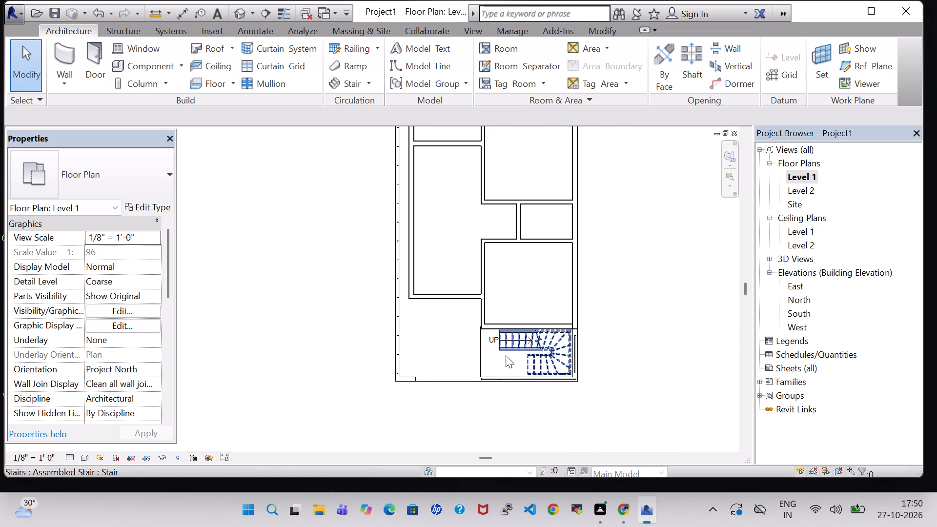
Examine the whole building in 3D from the front, side and above, including the floor, roof railing and stair opening.
click(244, 12)
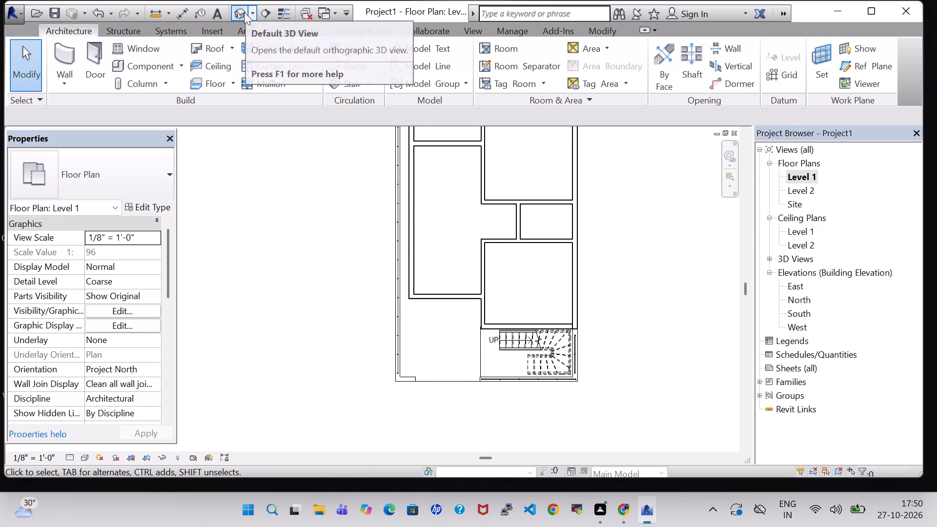
shift+middle_drag(596, 374, 618, 381)
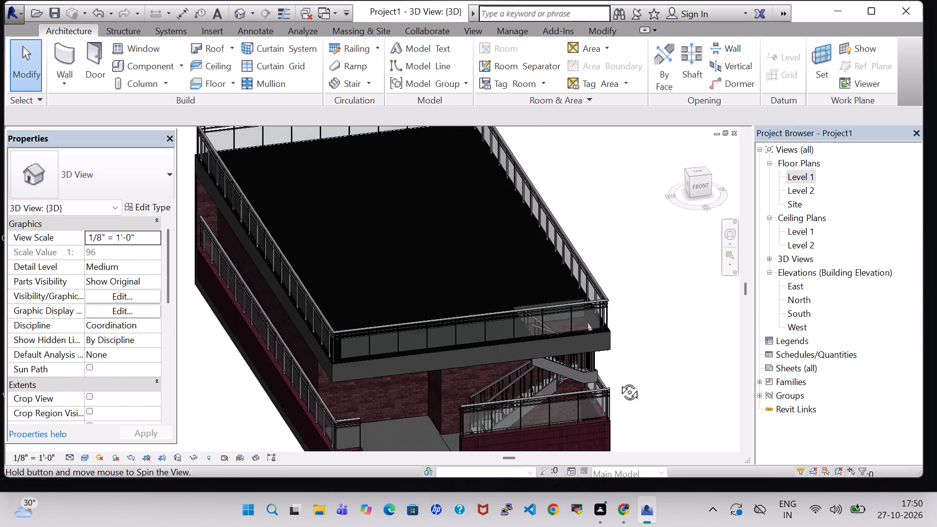
shift+middle_drag(618, 381, 626, 363)
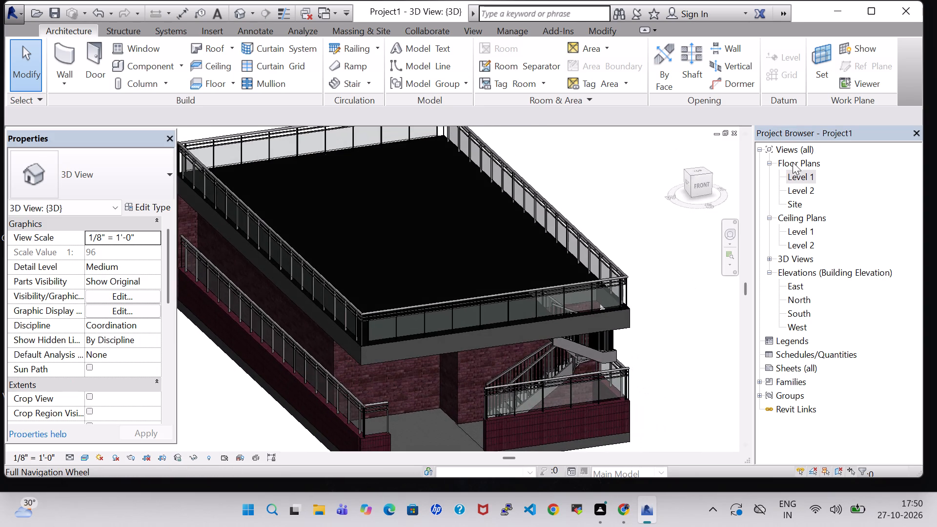
shift+middle_click(672, 343)
shift+middle_drag(672, 343, 670, 343)
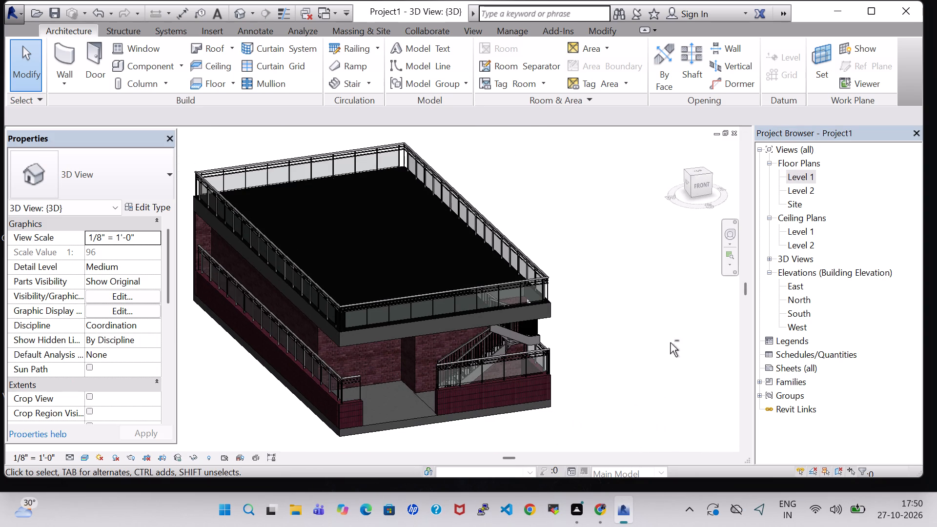
shift+middle_drag(670, 343, 628, 357)
shift+middle_drag(628, 342, 557, 371)
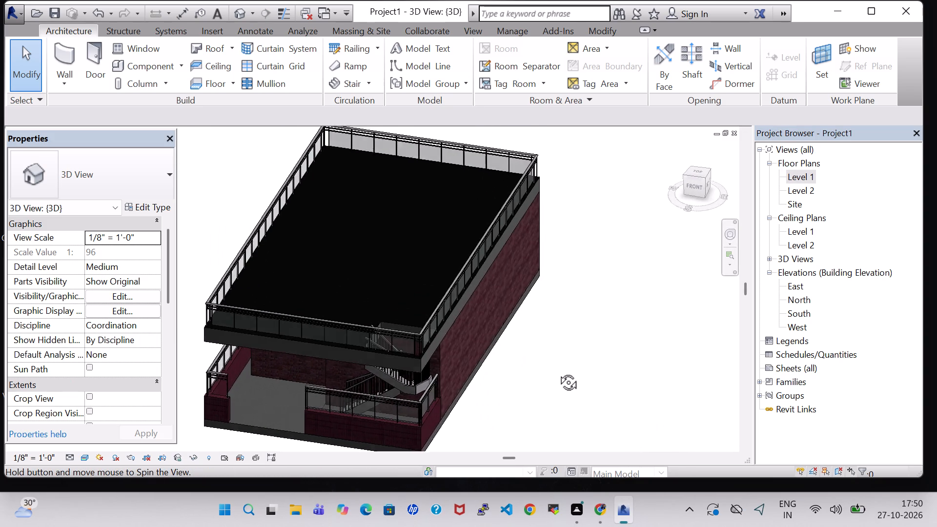
shift+middle_drag(557, 371, 553, 374)
shift+middle_drag(553, 375, 485, 449)
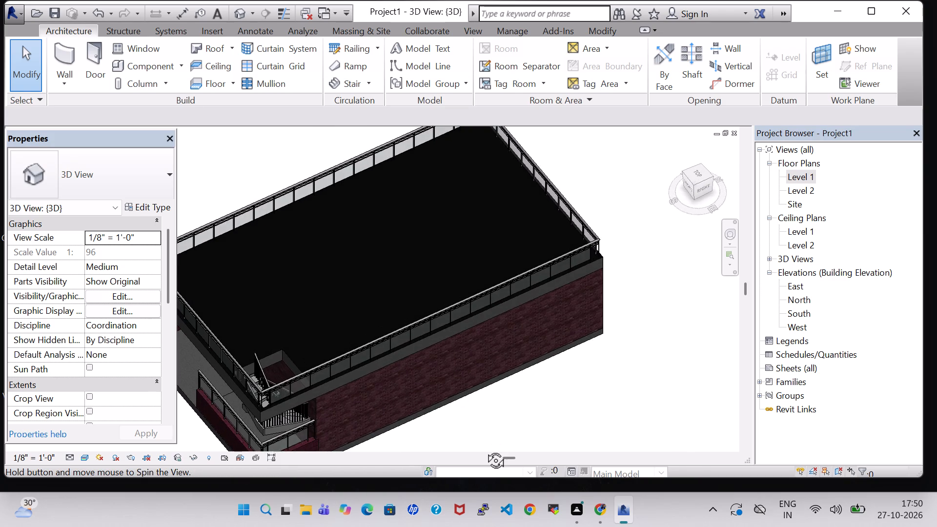
shift+middle_drag(485, 449, 489, 448)
shift+middle_drag(314, 146, 306, 219)
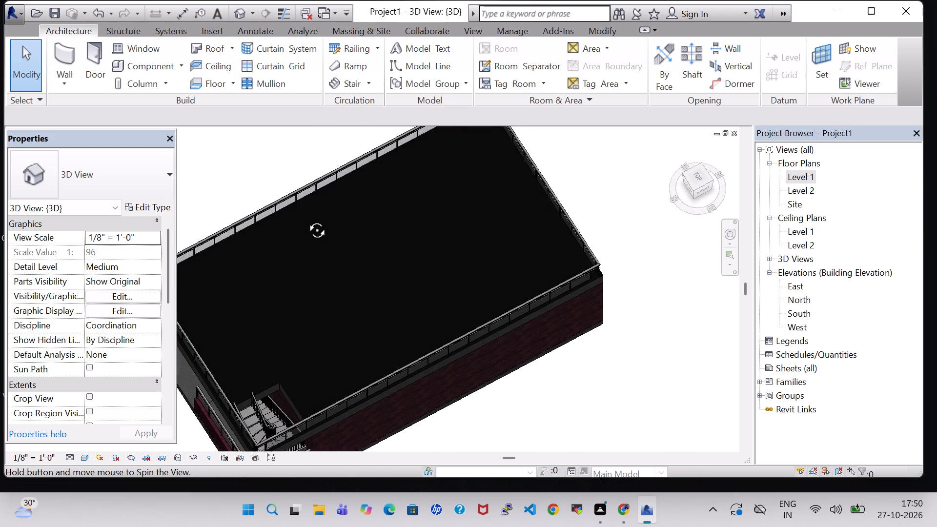
shift+middle_drag(306, 219, 370, 196)
shift+middle_drag(377, 184, 387, 162)
shift+middle_drag(574, 343, 600, 240)
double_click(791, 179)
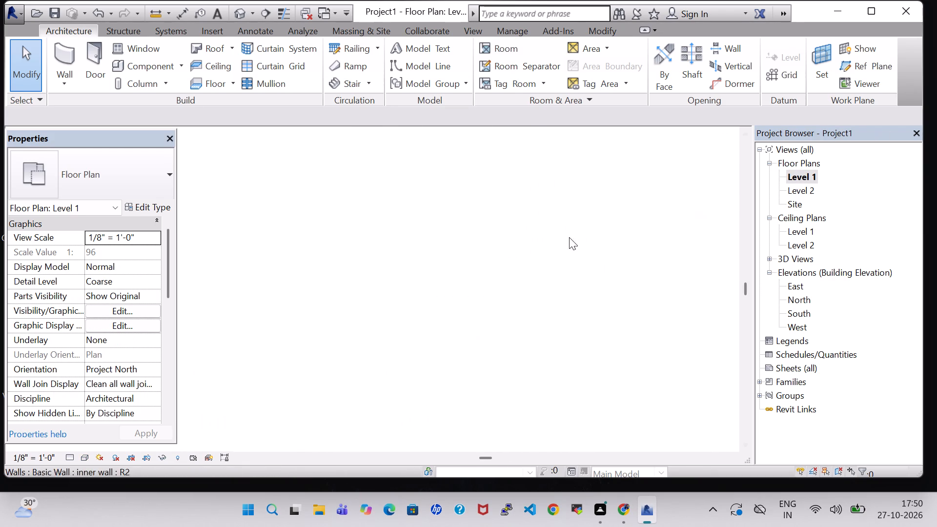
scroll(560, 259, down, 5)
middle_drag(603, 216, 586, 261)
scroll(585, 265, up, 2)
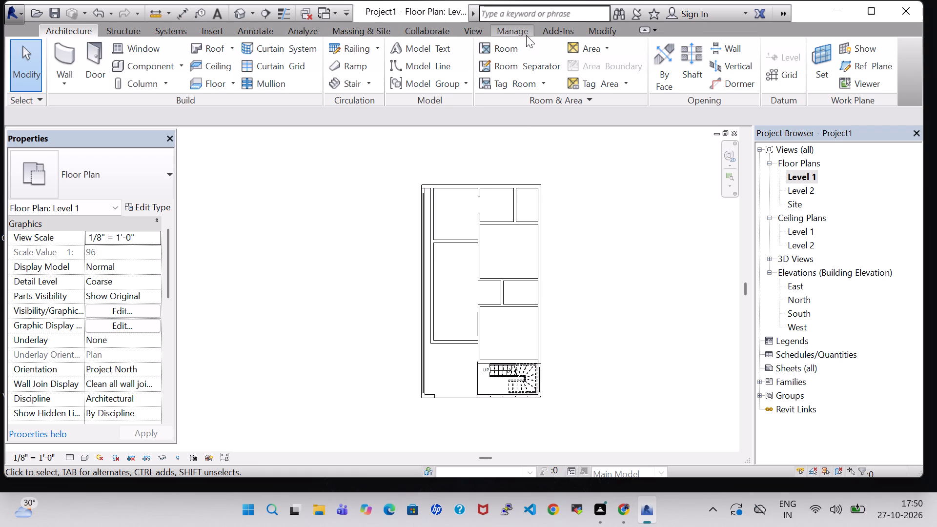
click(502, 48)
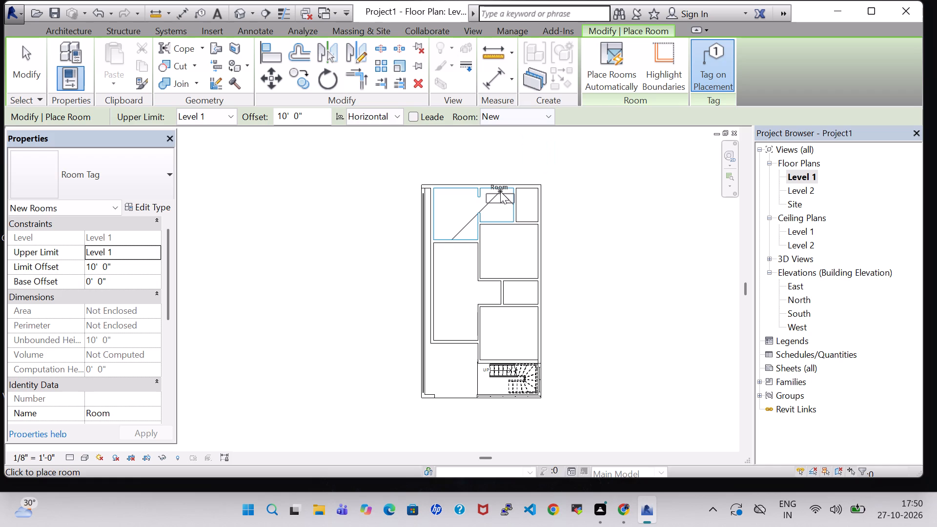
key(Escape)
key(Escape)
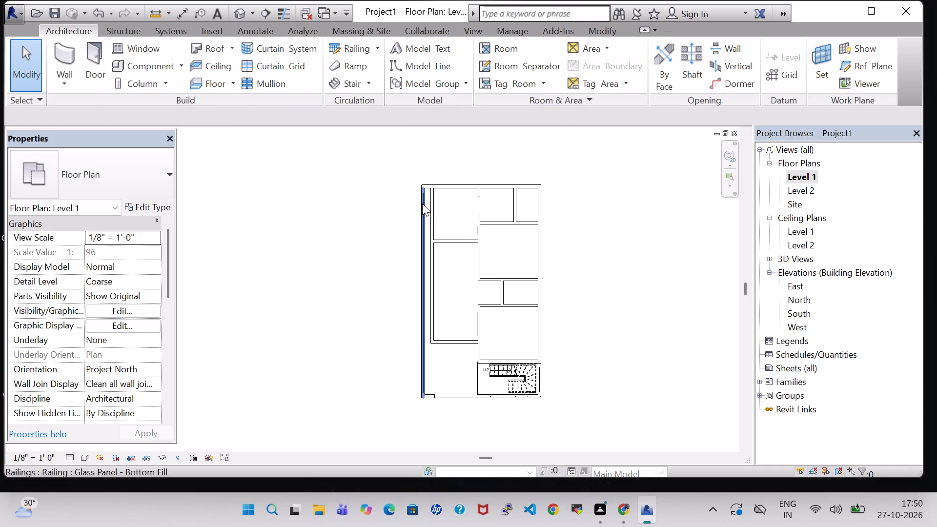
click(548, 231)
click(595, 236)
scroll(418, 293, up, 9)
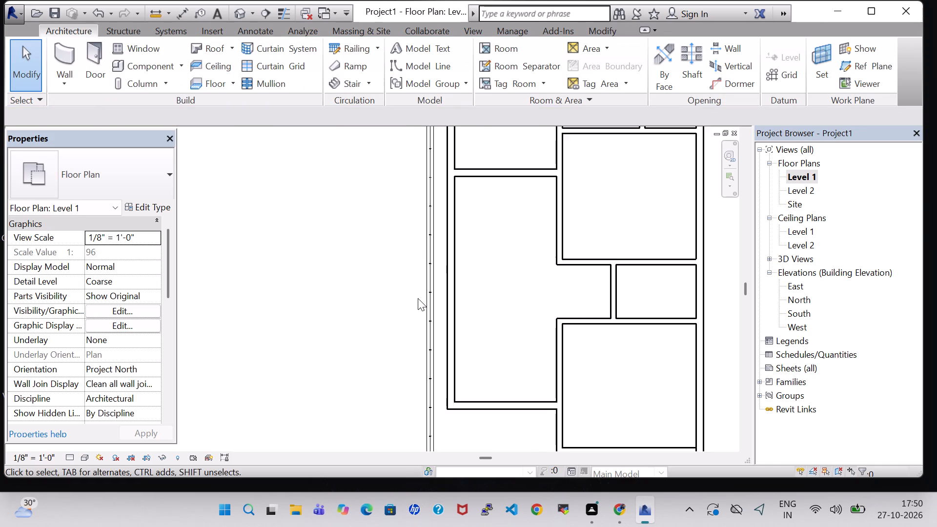
Turn off Show Room Number in the Room Tag type properties.
scroll(418, 298, up, 3)
click(366, 306)
scroll(366, 305, down, 11)
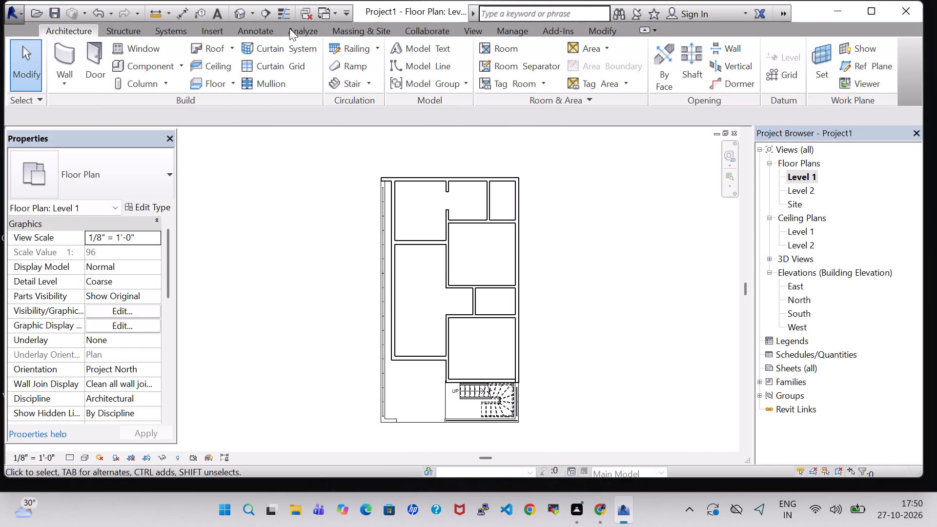
click(490, 43)
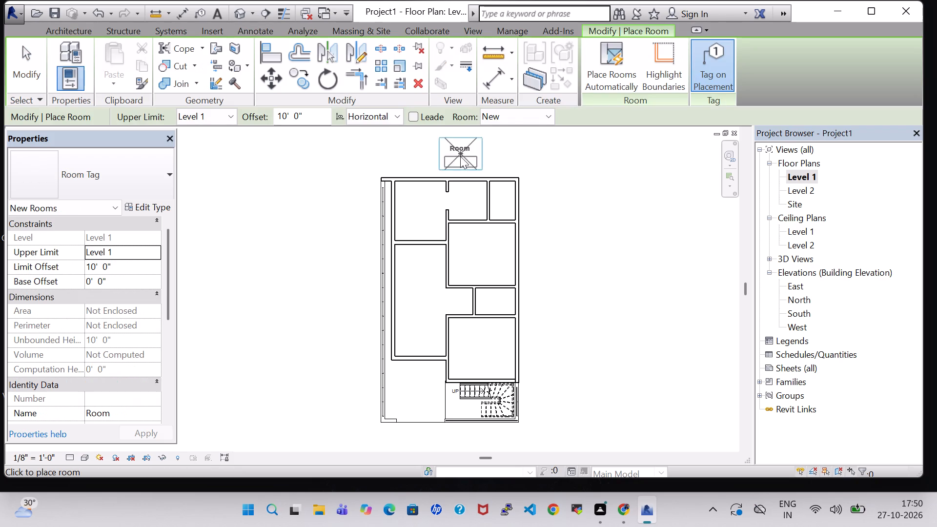
click(146, 215)
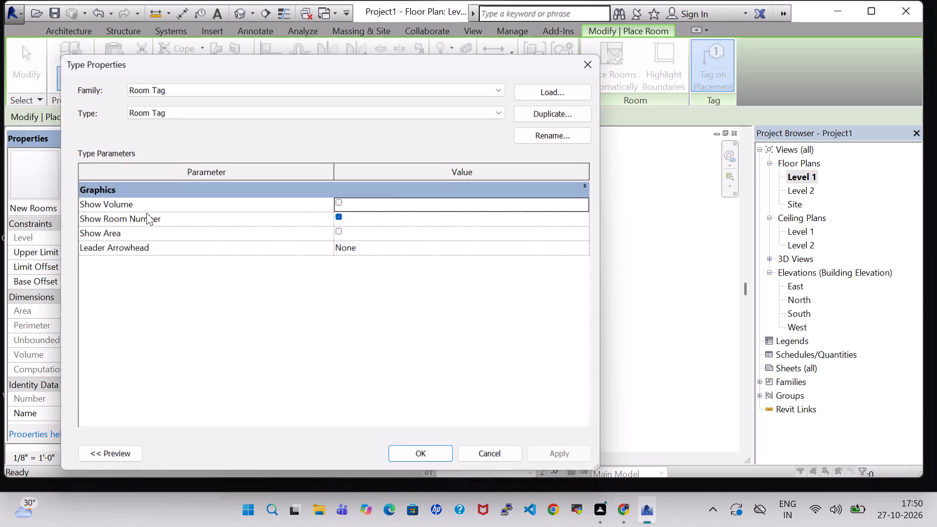
click(340, 217)
click(547, 453)
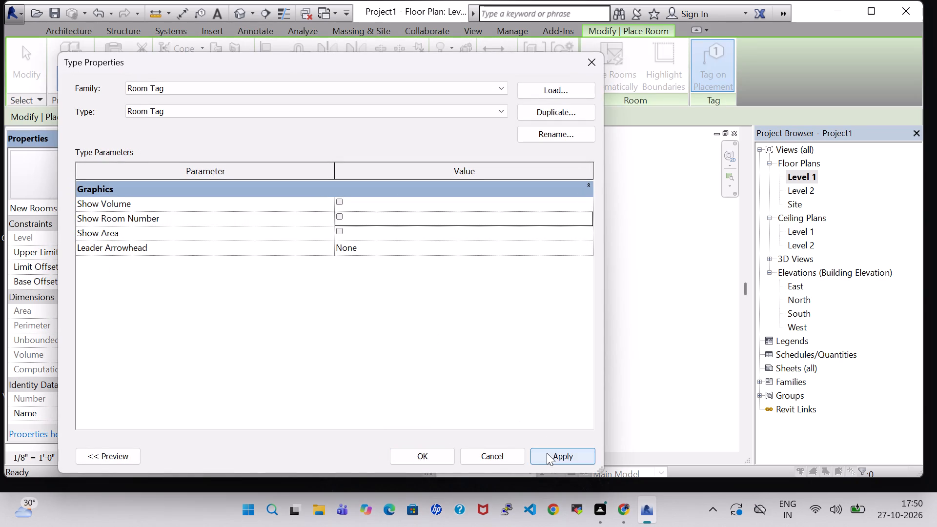
click(416, 453)
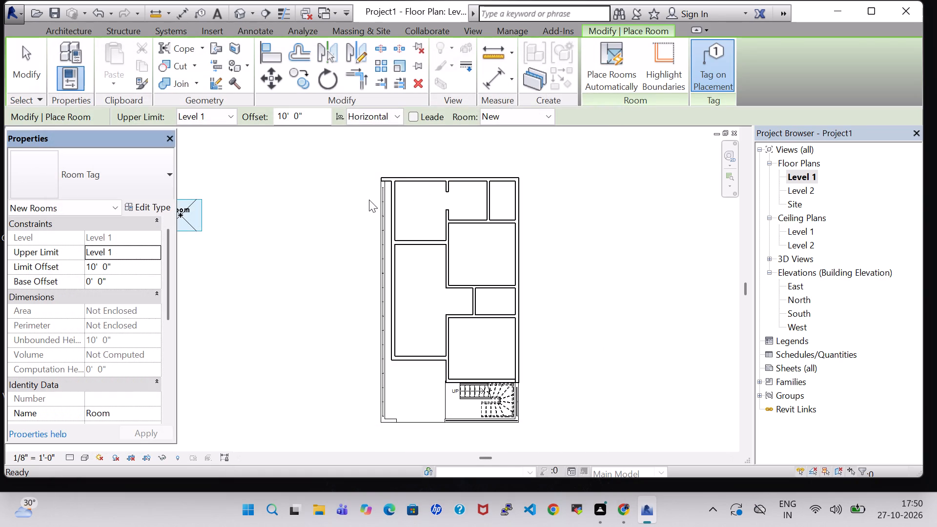
key(Escape)
Place tagged rooms in the three spaces along the north wall and the large room south of the two eastern ones.
click(508, 48)
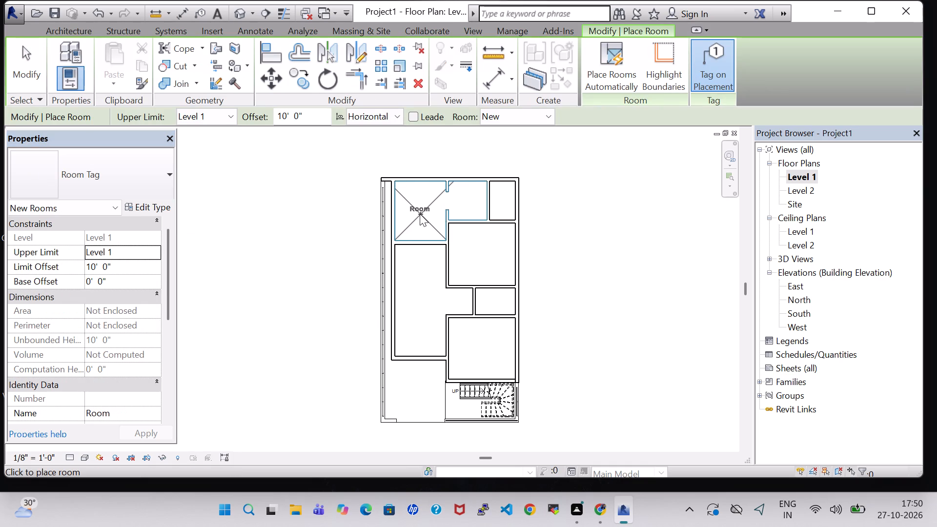
click(420, 214)
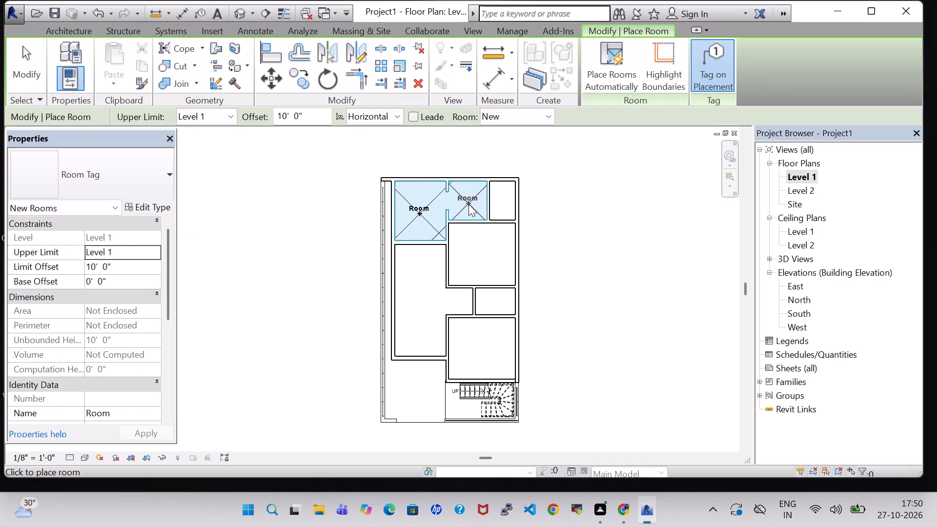
click(468, 204)
click(811, 465)
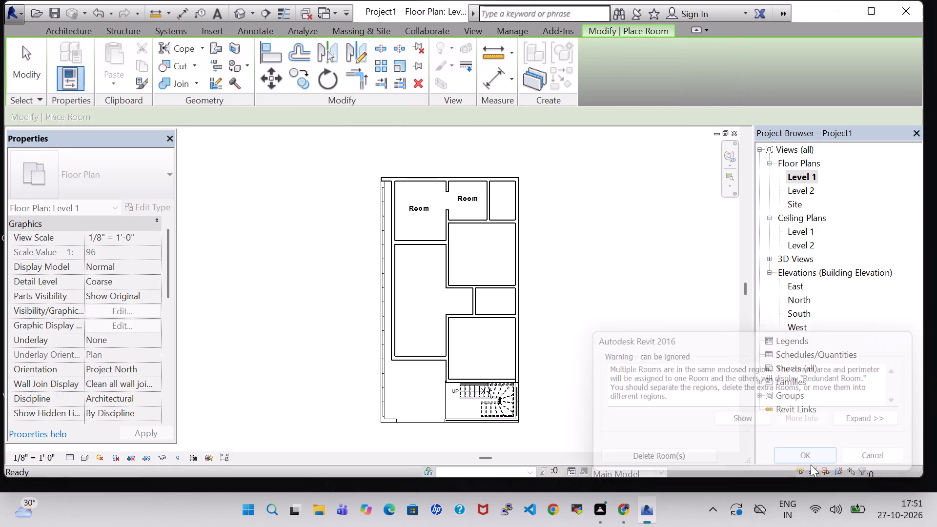
scroll(501, 201, up, 4)
click(505, 204)
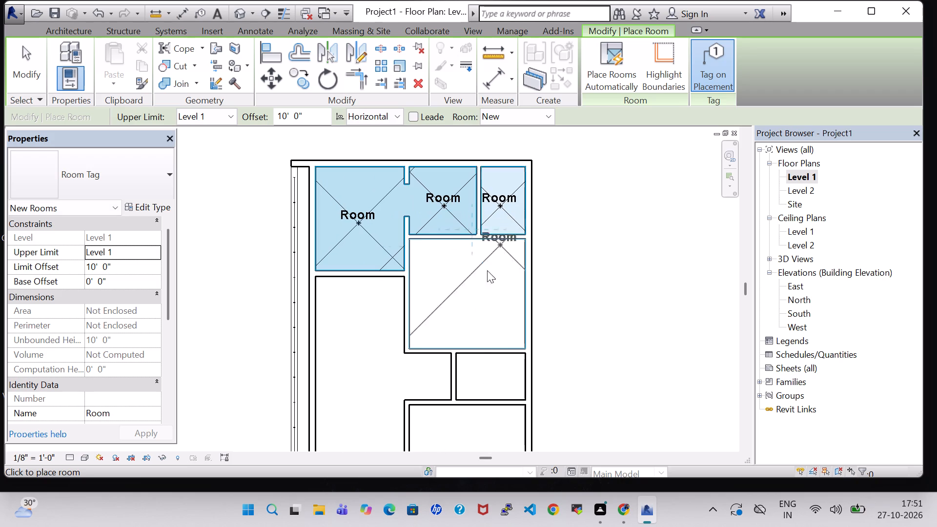
click(472, 297)
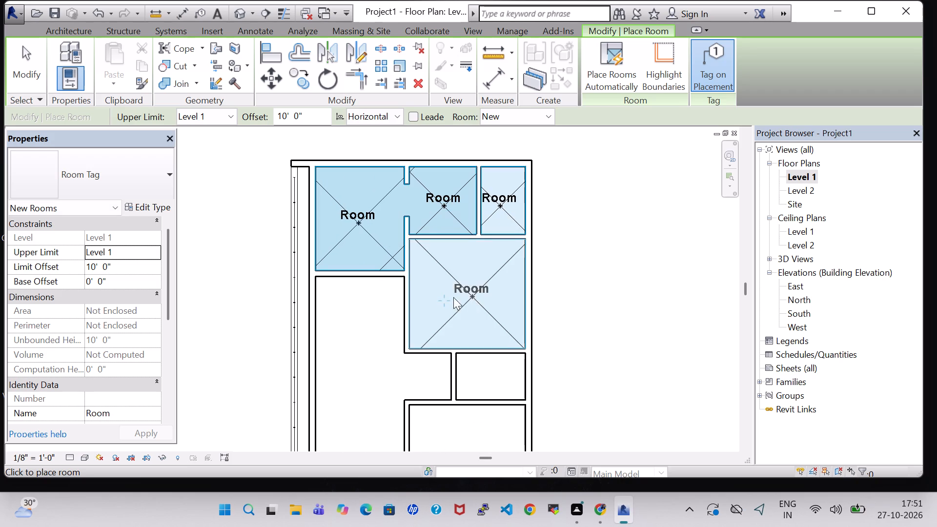
Place tagged rooms in the long west room, the small east room, the open area west of the stair, and the room north of the stair.
scroll(397, 308, down, 3)
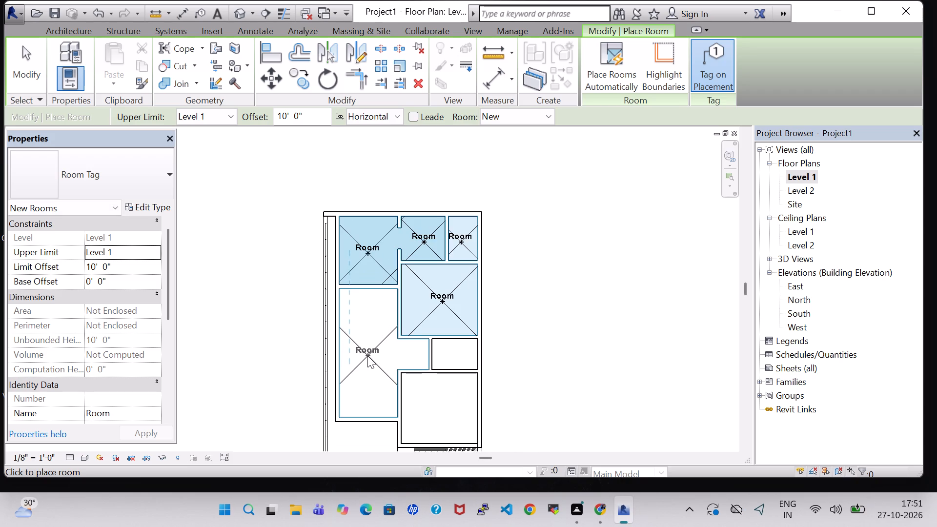
click(367, 356)
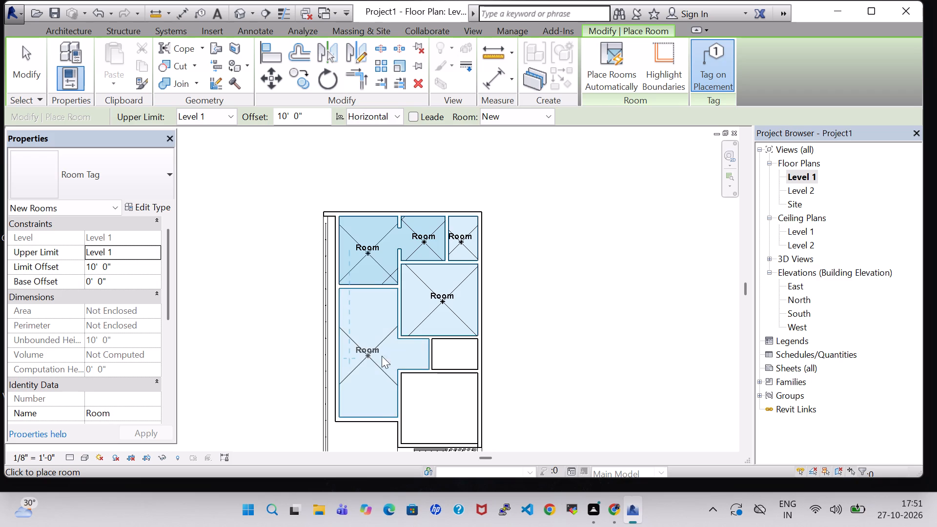
click(456, 359)
middle_drag(446, 388, 453, 300)
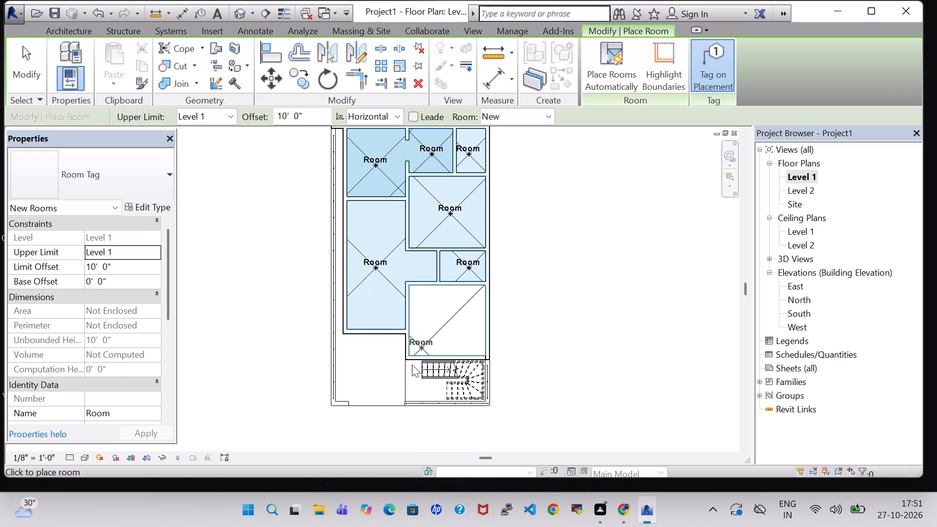
click(369, 370)
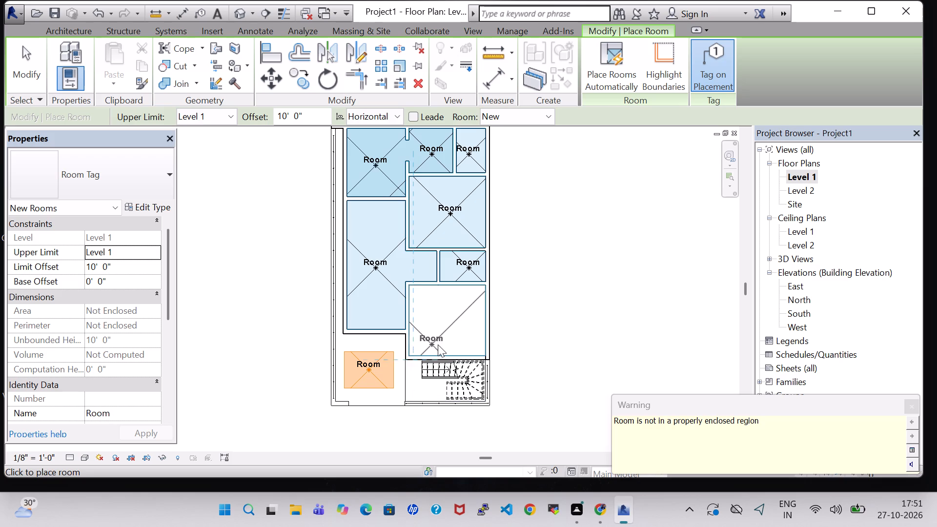
click(454, 321)
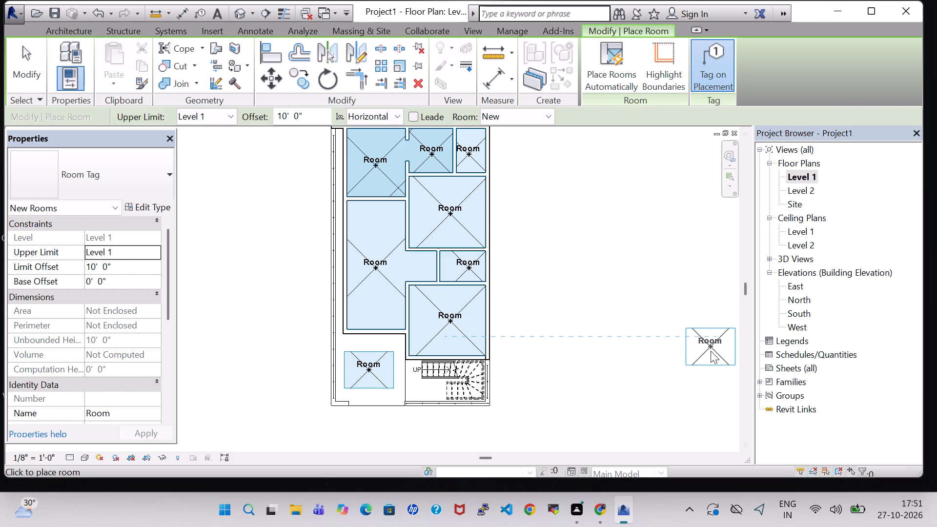
key(Escape)
key(Escape)
Name the northwest corner room DINNING.
middle_drag(513, 257, 517, 257)
middle_drag(520, 259, 556, 288)
scroll(556, 288, up, 2)
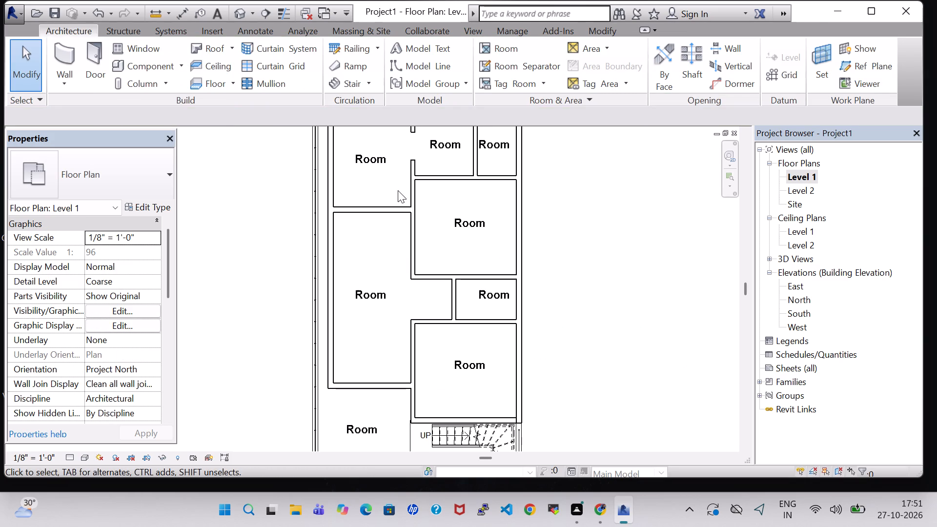
double_click(366, 168)
key(BackSpace)
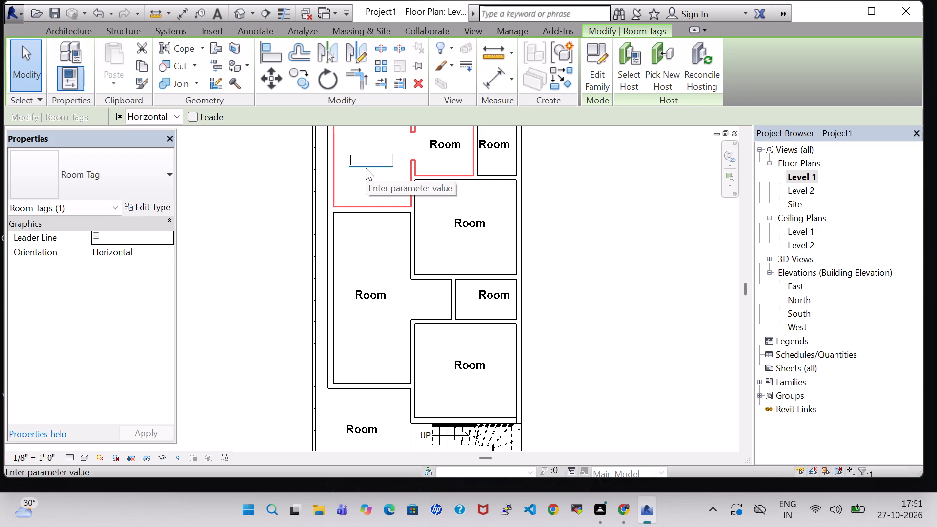
text(DINNING)
key(Return)
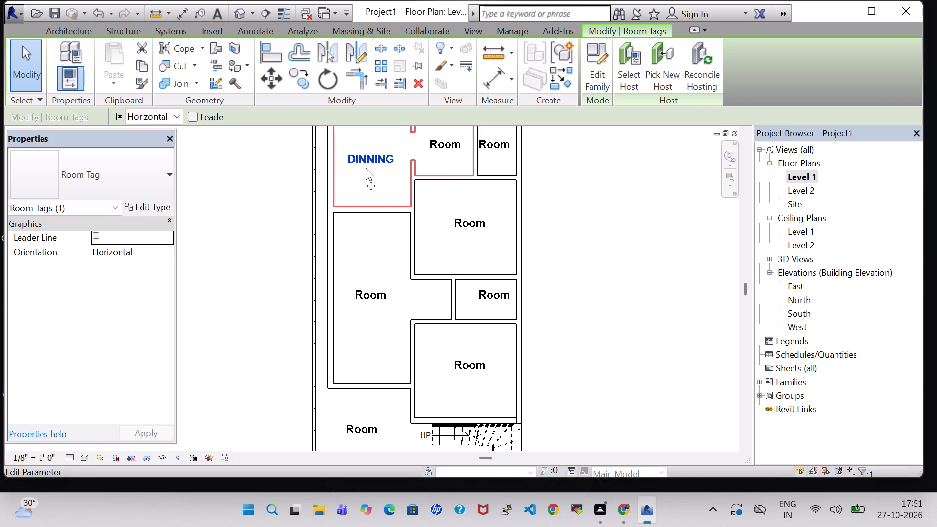
Name the middle room along the north wall KITCHEN.
double_click(442, 149)
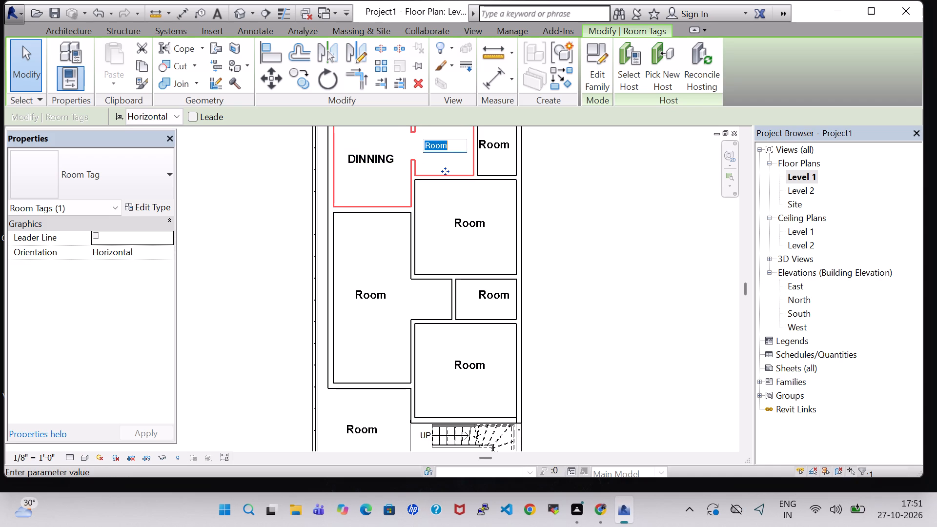
key(BackSpace)
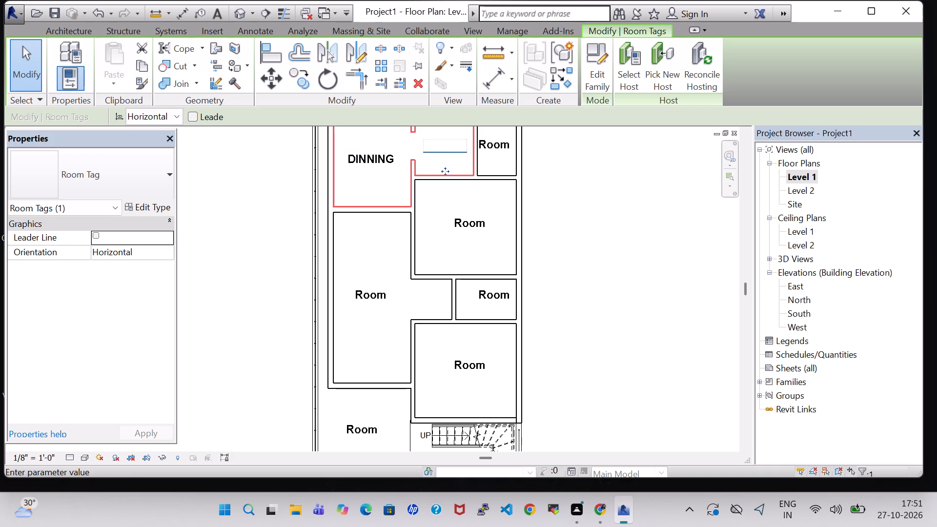
text(KITCHEN)
key(Return)
Name the northeast corner room TOILET and nudge its tag slightly east.
double_click(496, 149)
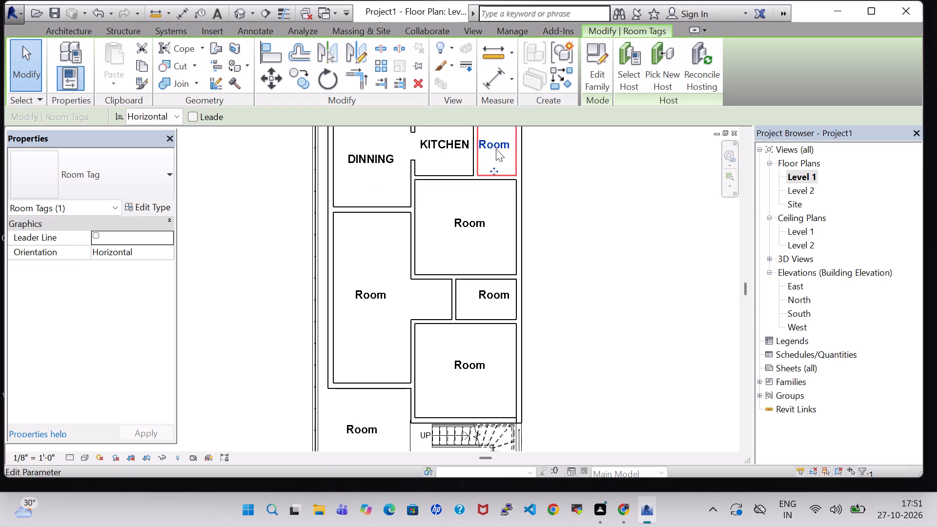
key(BackSpace)
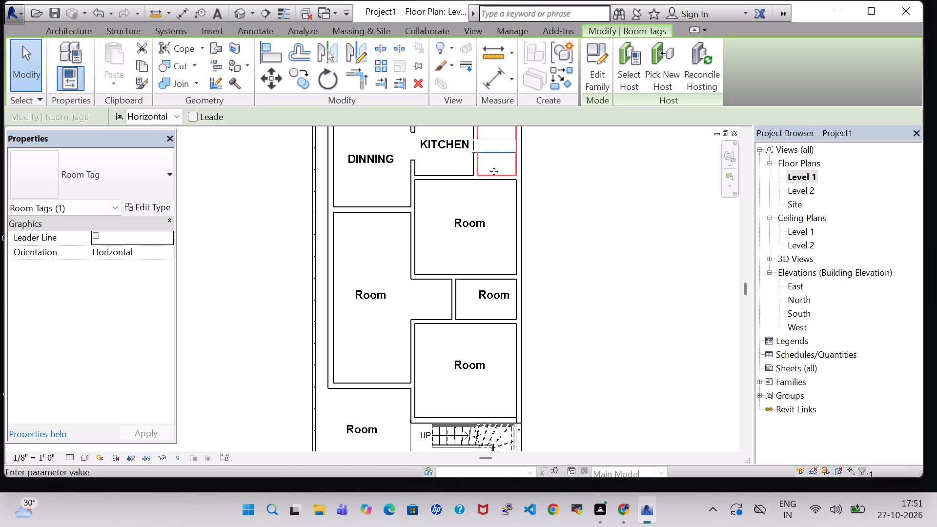
text(TOILET)
key(Return)
key(Right)
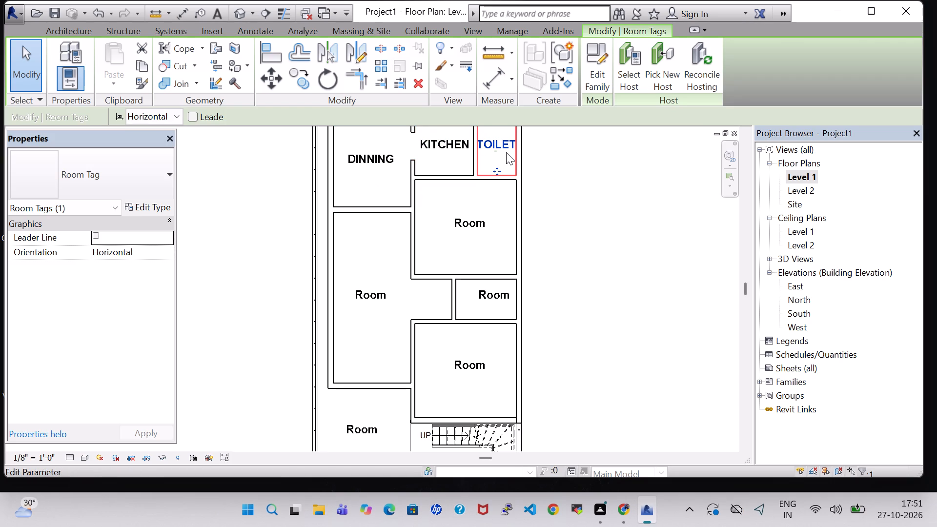
click(564, 178)
Nudge the inner wall between the kitchen and toilet slightly west.
middle_drag(564, 178, 607, 283)
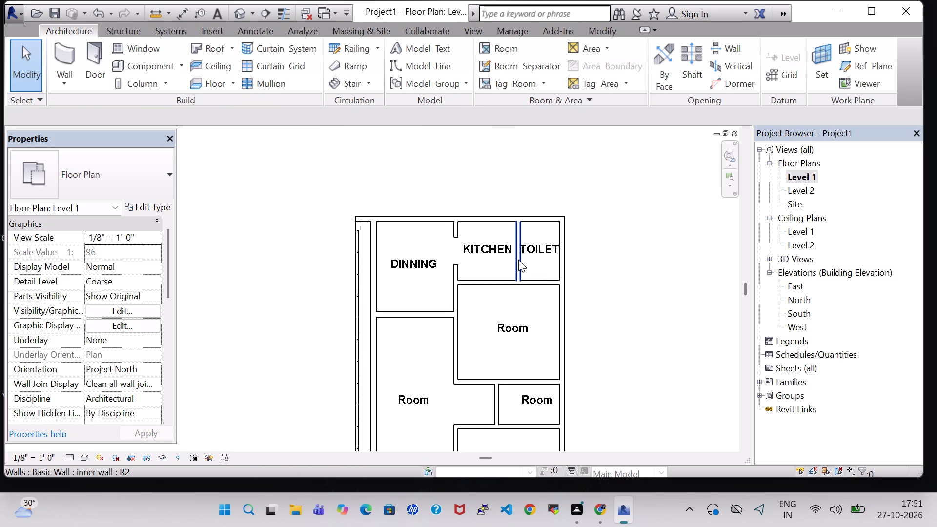
click(518, 260)
key(Left)
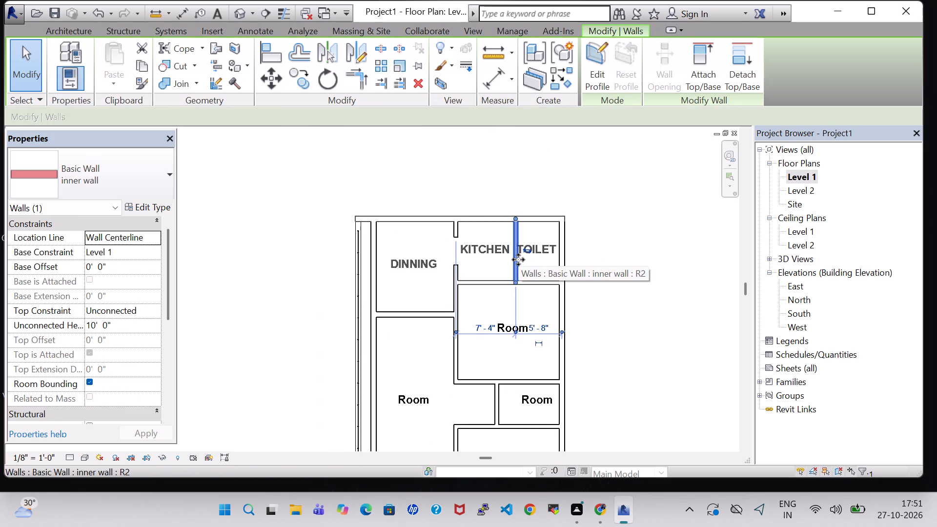
click(621, 262)
Nudge the TOILET tag slightly east to clear the partition wall.
click(532, 249)
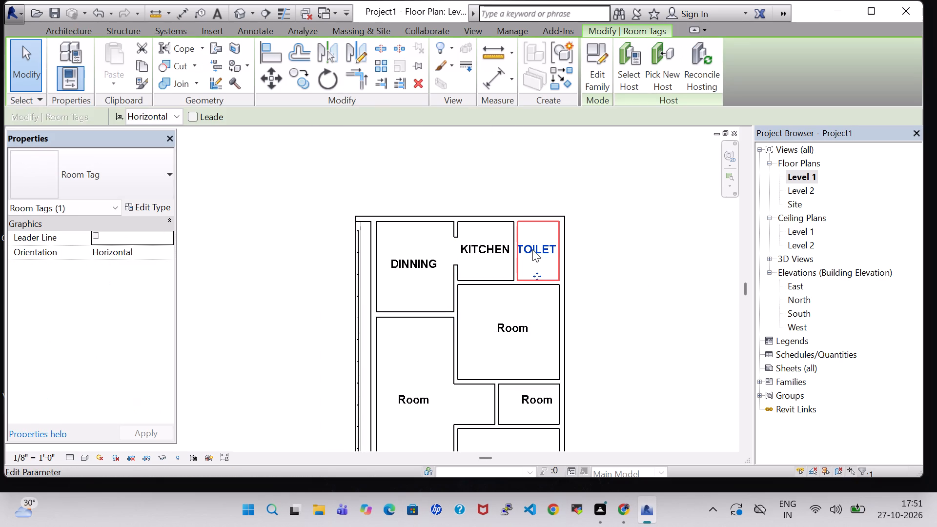
key(Right)
scroll(745, 251, up, 2)
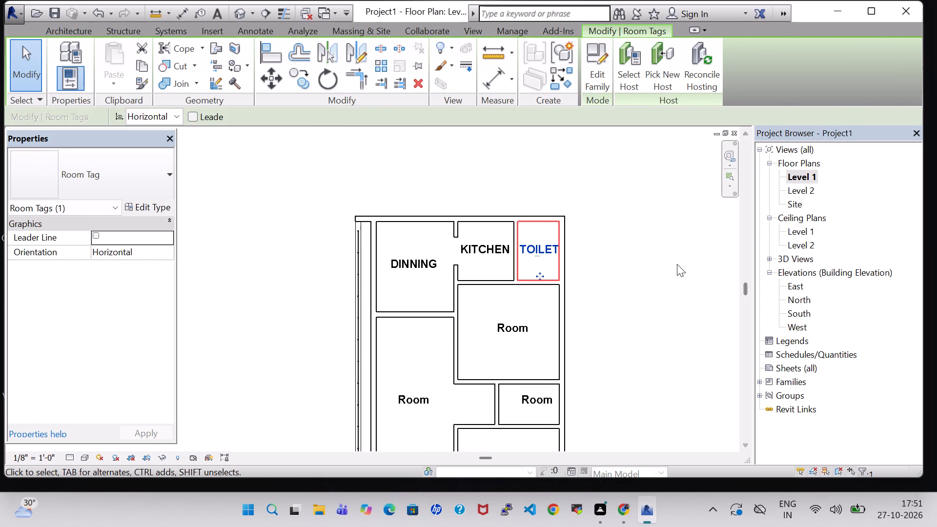
click(677, 264)
Rename the kitchen as OPEN KITCHEN.
double_click(496, 255)
click(461, 250)
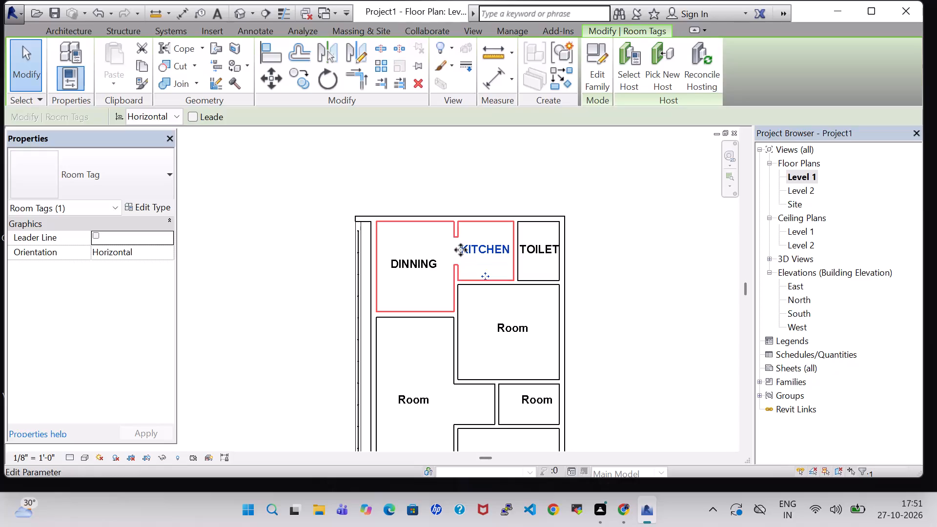
double_click(471, 250)
click(468, 250)
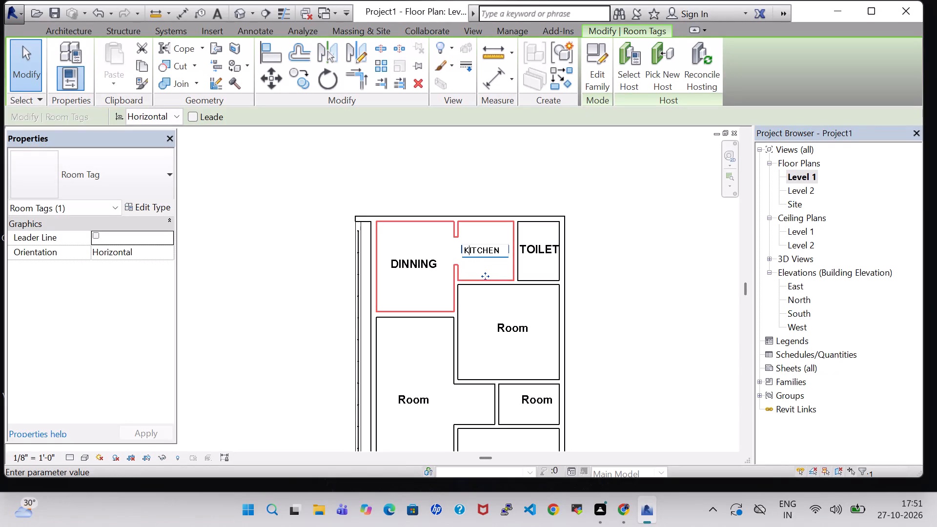
key(Left)
text(OPEN)
key(space)
key(Return)
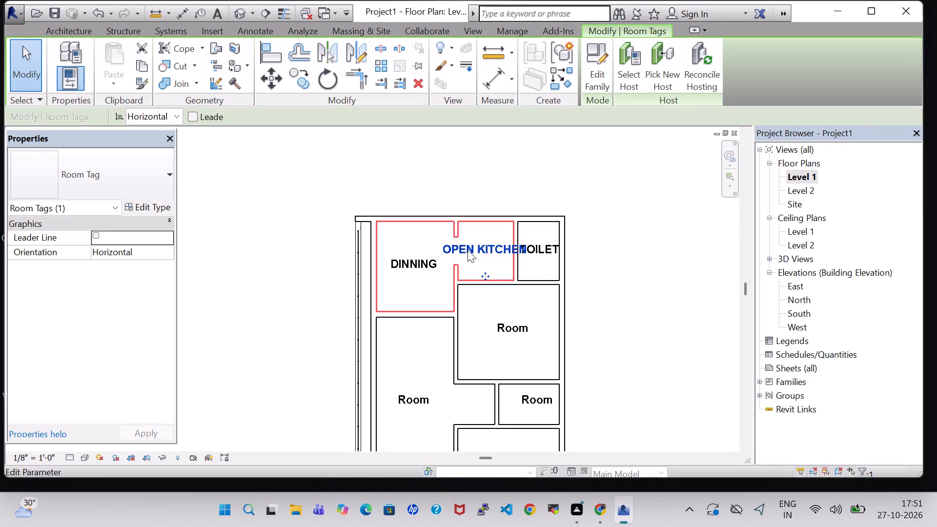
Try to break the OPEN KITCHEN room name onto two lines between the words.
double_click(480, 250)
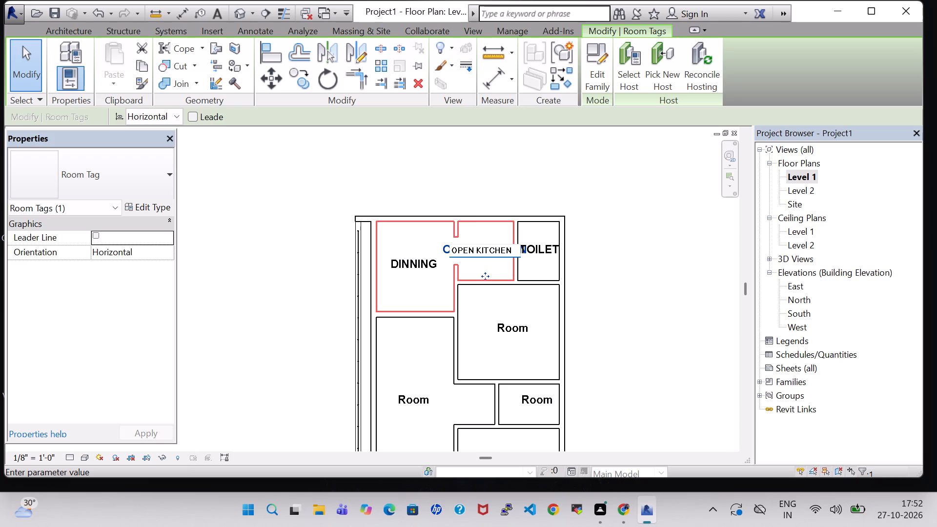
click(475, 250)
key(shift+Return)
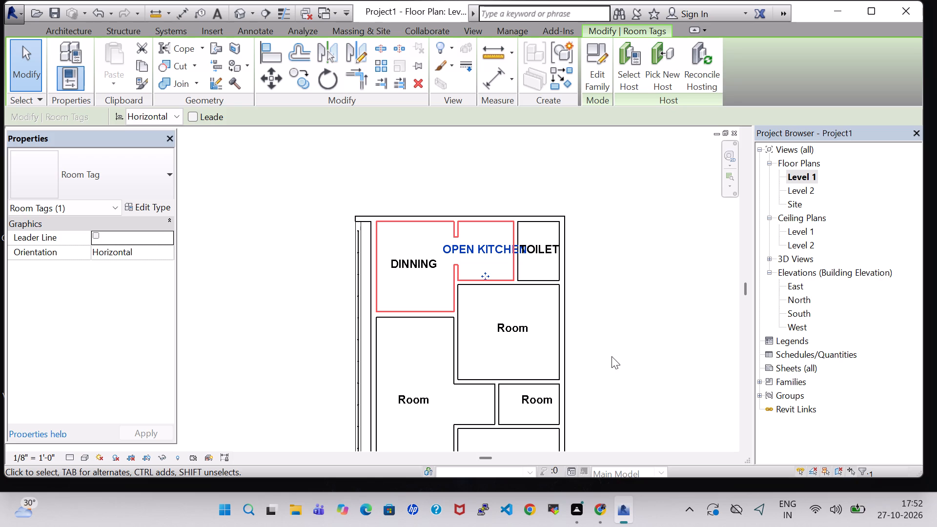
Undo the renaming of the kitchen as OPEN KITCHEN.
key(ctrl+z)
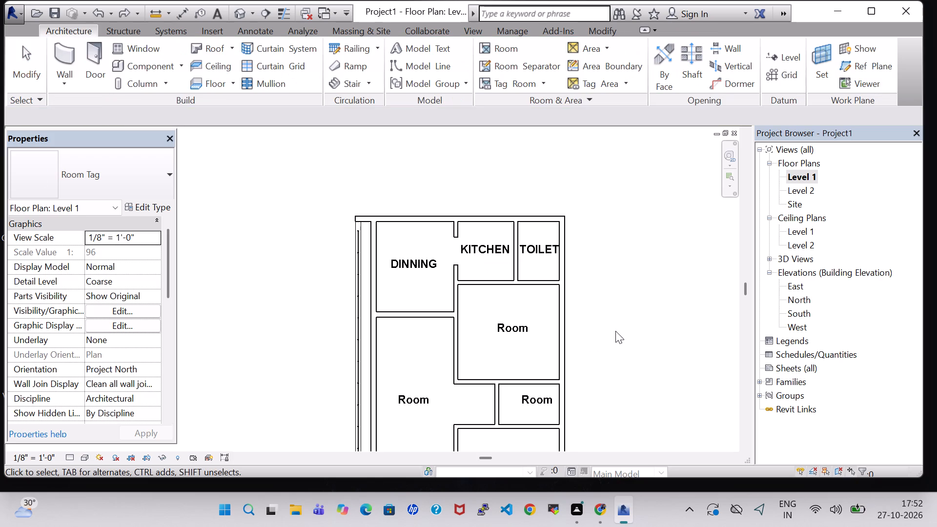
click(635, 280)
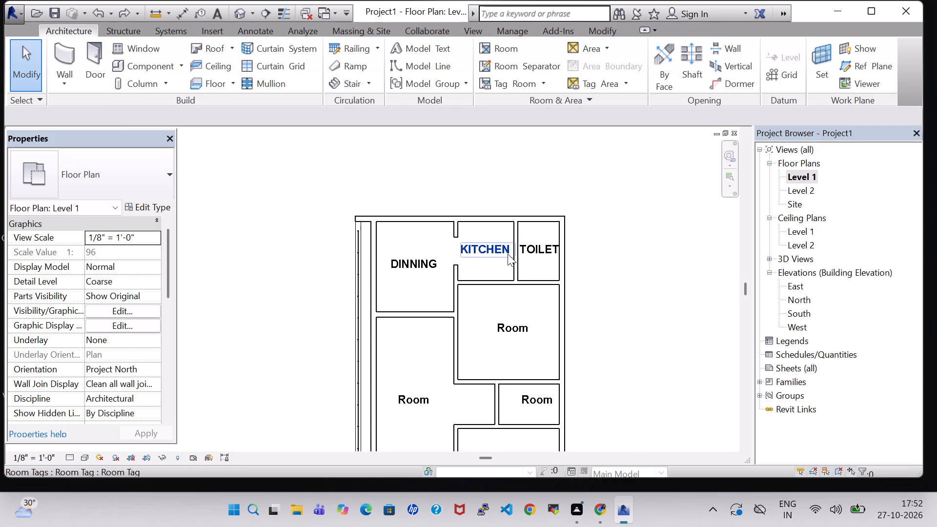
Nudge the KITCHEN tag slightly east, away from the opening to the dining room.
click(506, 253)
key(Right)
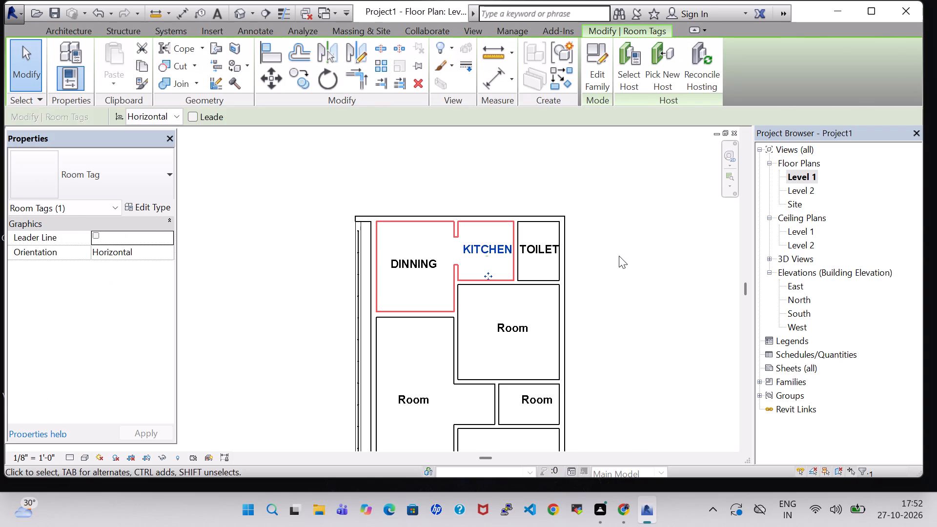
click(619, 256)
Rename the room directly south of the kitchen and toilet as C.BED ROOM.
middle_drag(619, 256, 613, 223)
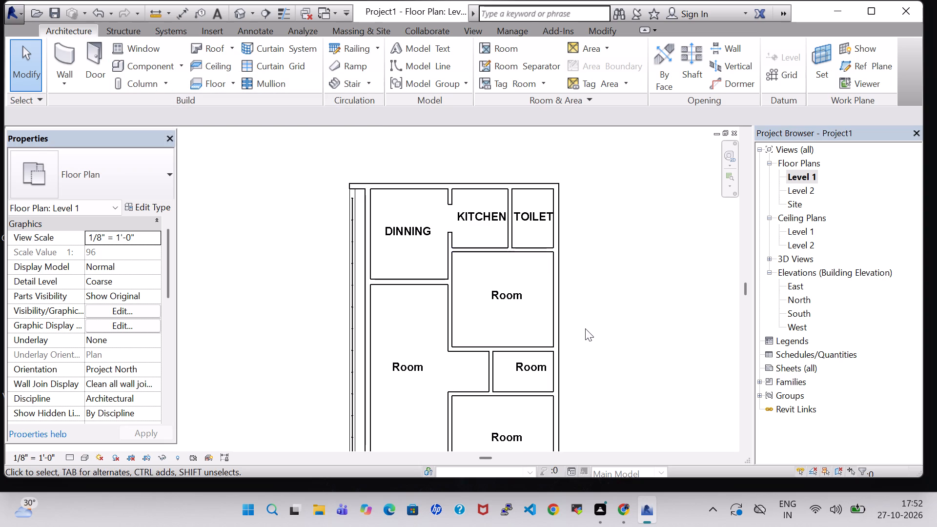
double_click(509, 295)
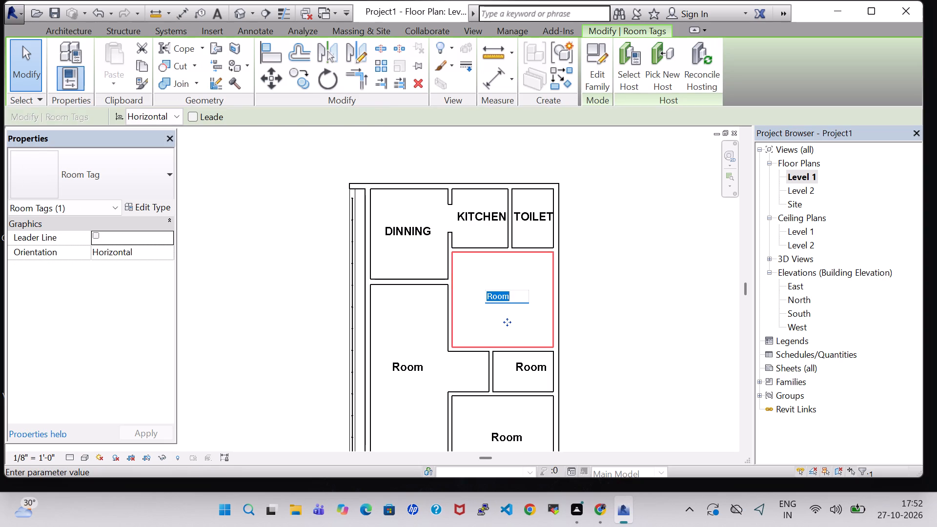
key(BackSpace)
text(C,)
key(BackSpace)
text(.BED ROOM)
key(Return)
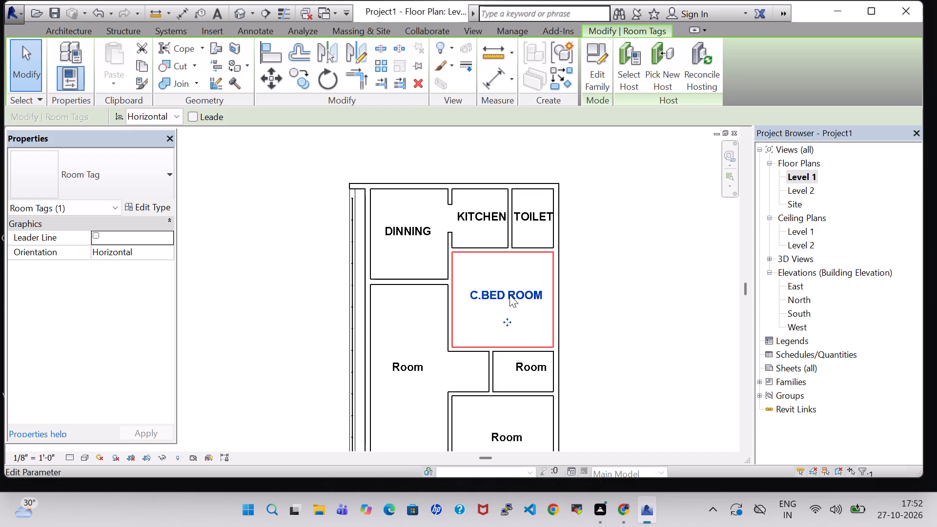
click(594, 295)
Split the inner wall south of the dining-kitchen opening and delete its free end piece, about 1'-1" long.
scroll(595, 298, down, 1)
middle_drag(595, 298, 593, 284)
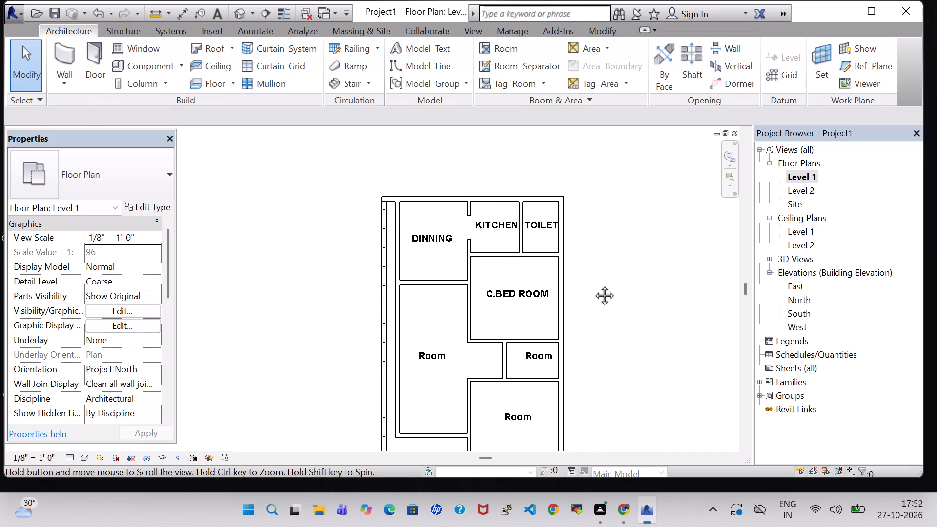
middle_drag(593, 284, 588, 269)
middle_drag(618, 298, 615, 251)
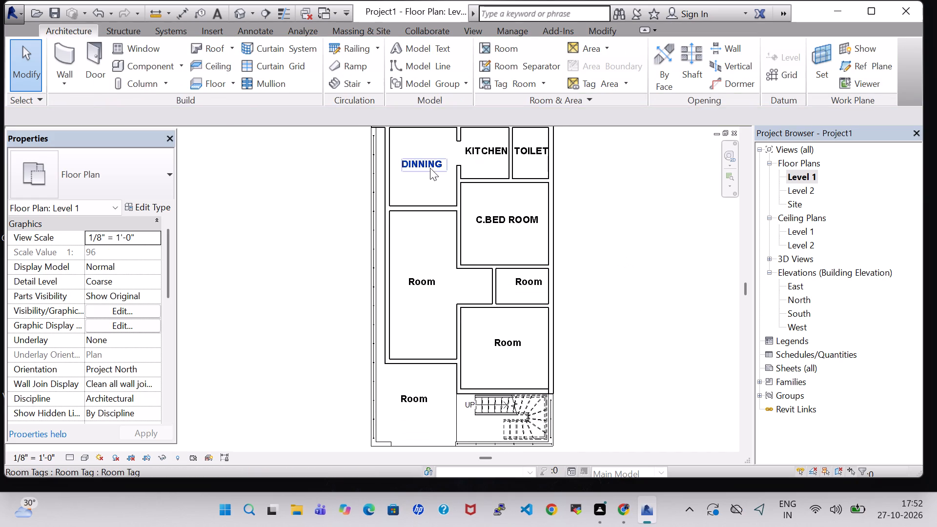
scroll(472, 171, up, 5)
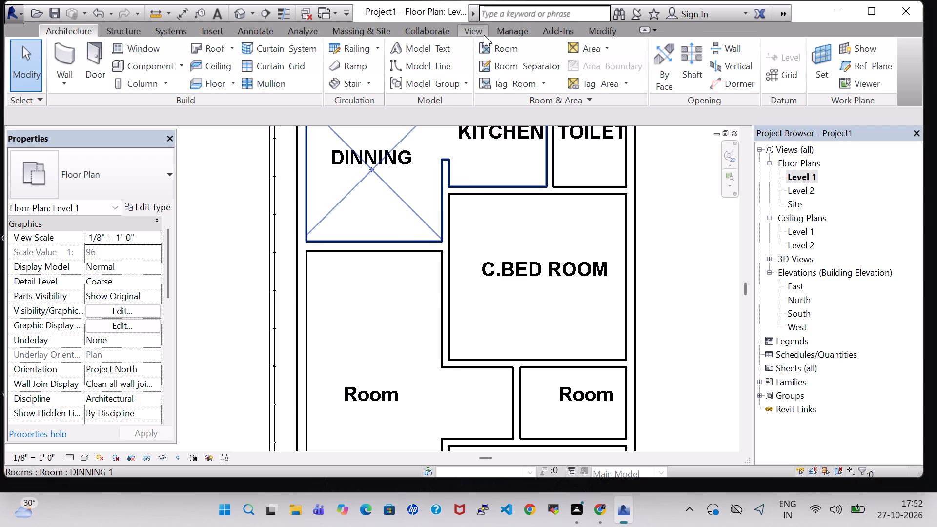
click(606, 29)
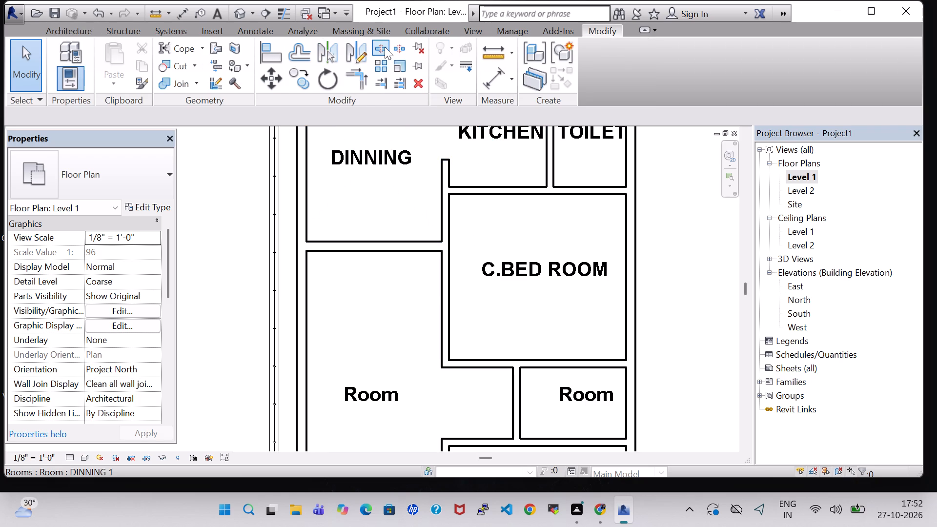
click(385, 47)
scroll(433, 162, up, 5)
click(457, 189)
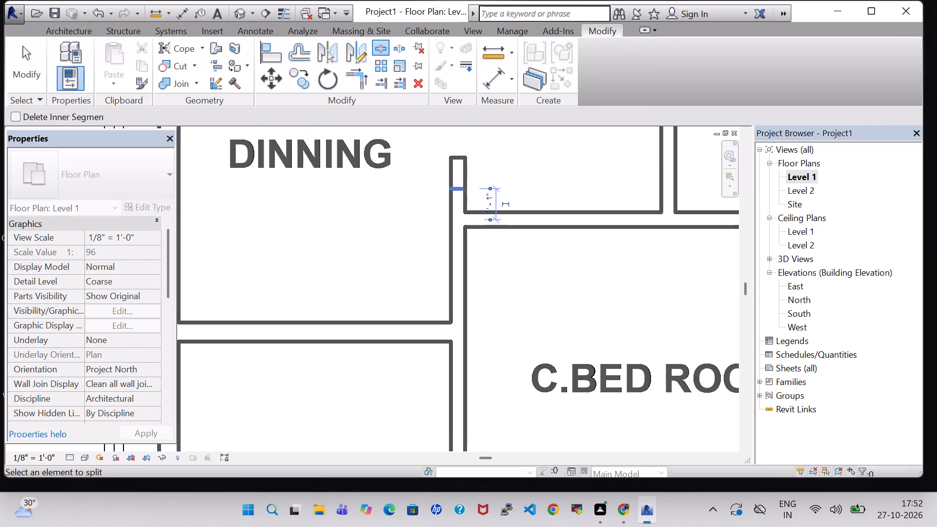
key(Escape)
key(Escape)
click(460, 161)
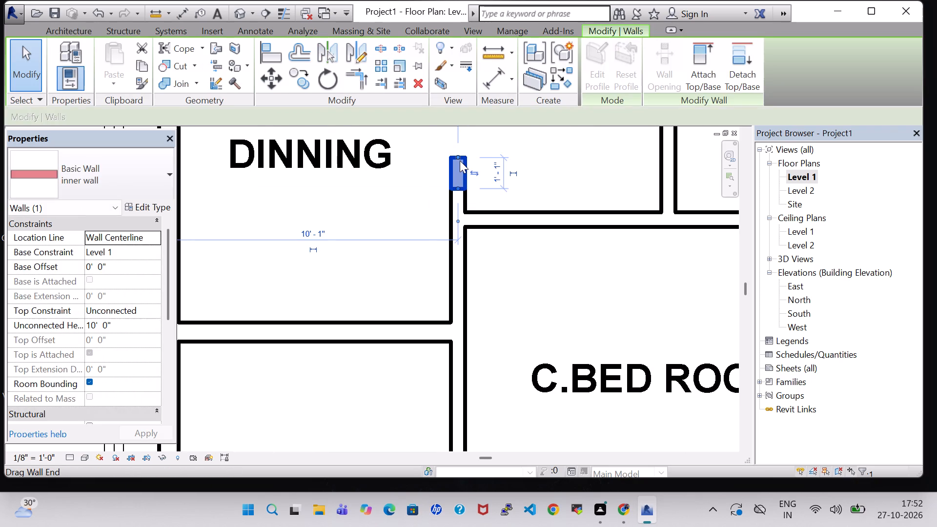
key(Delete)
scroll(460, 161, down, 8)
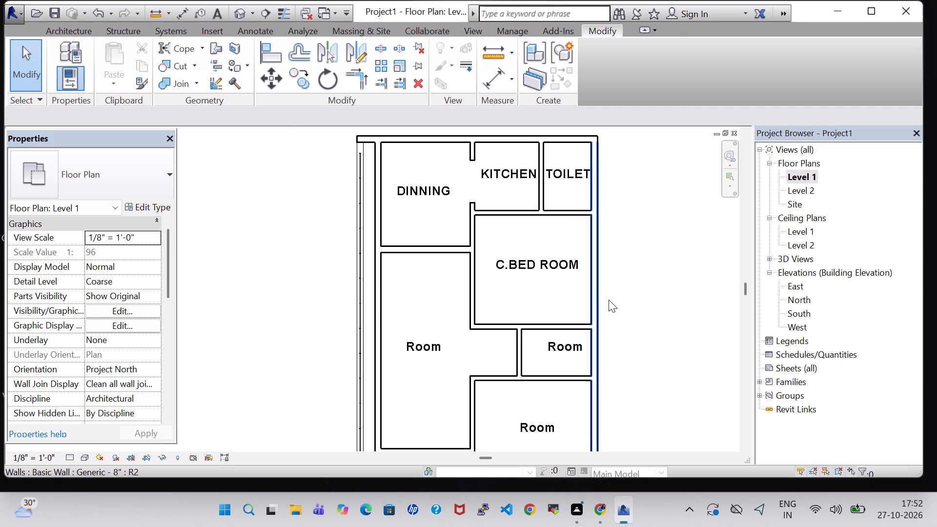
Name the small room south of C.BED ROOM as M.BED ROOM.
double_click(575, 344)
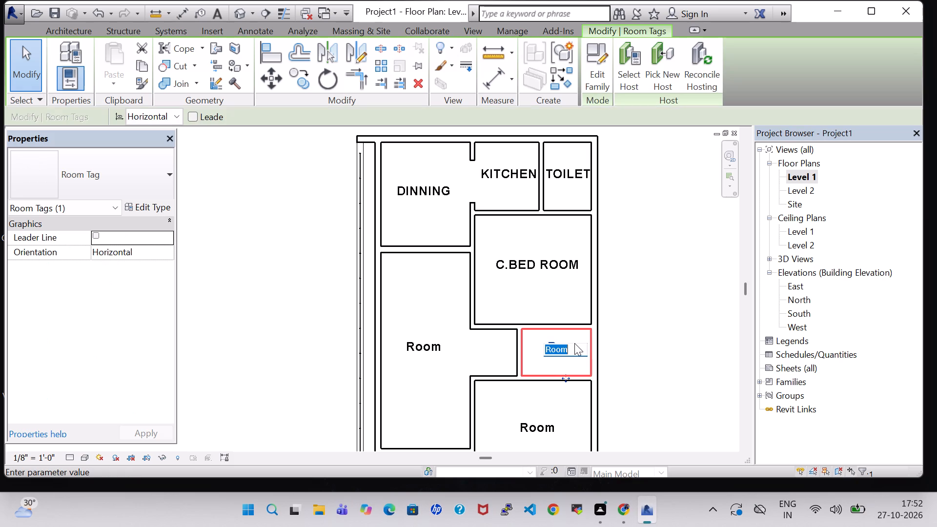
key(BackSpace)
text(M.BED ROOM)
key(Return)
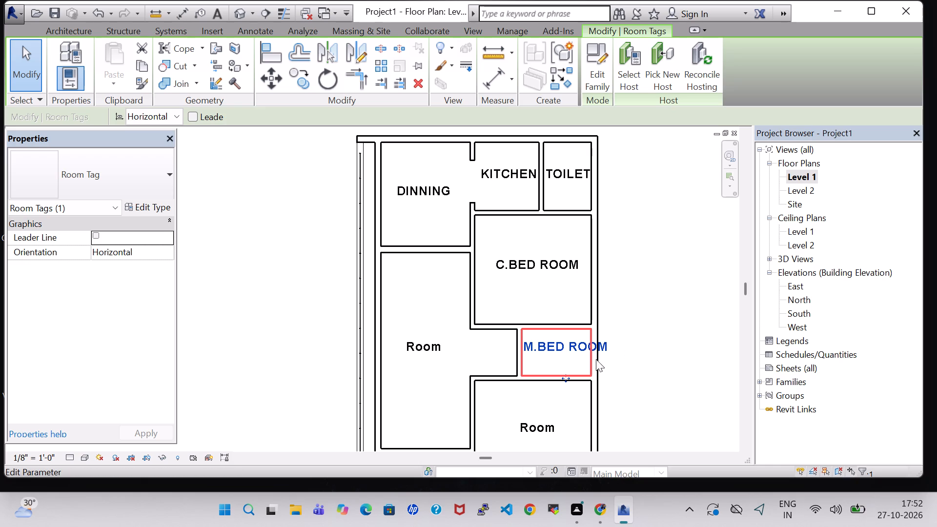
Rename the small room south of C.BED ROOM as TOILET.
double_click(558, 350)
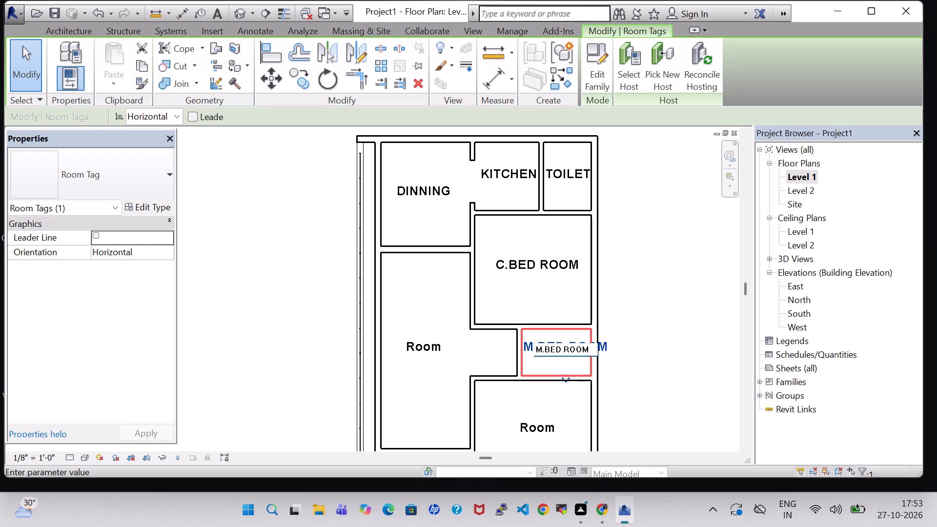
key(Right)
key(Right)
key(Right)
key(Right)
key(Right)
key(Right)
key(Right)
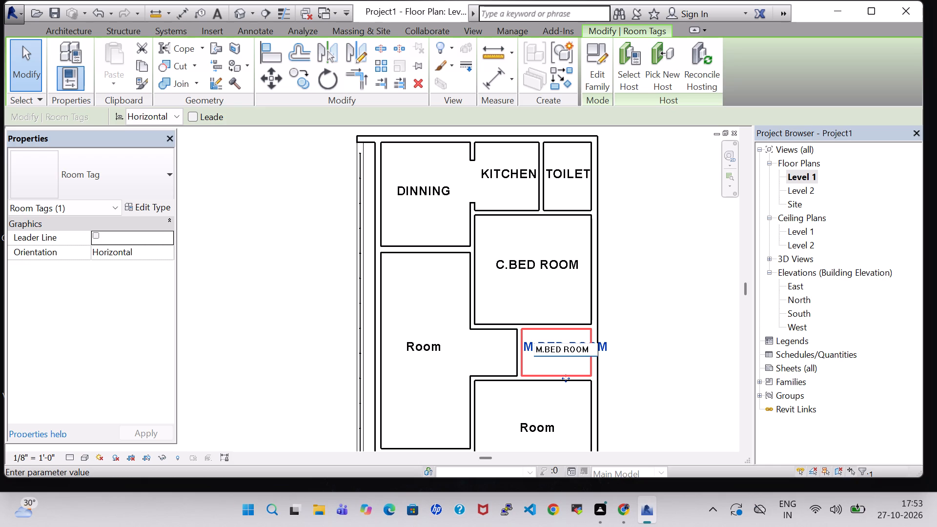
key(BackSpace)
key(BackSpace)
key(BackSpace)
key(BackSpace)
key(BackSpace)
key(BackSpace)
key(BackSpace)
key(BackSpace)
key(BackSpace)
key(BackSpace)
text(TP)
key(BackSpace)
text(OILET)
key(Return)
Nudge the tag of the TOILET south of C.BED ROOM slightly west and south to centre it in the room.
key(Left)
key(Left)
key(Left)
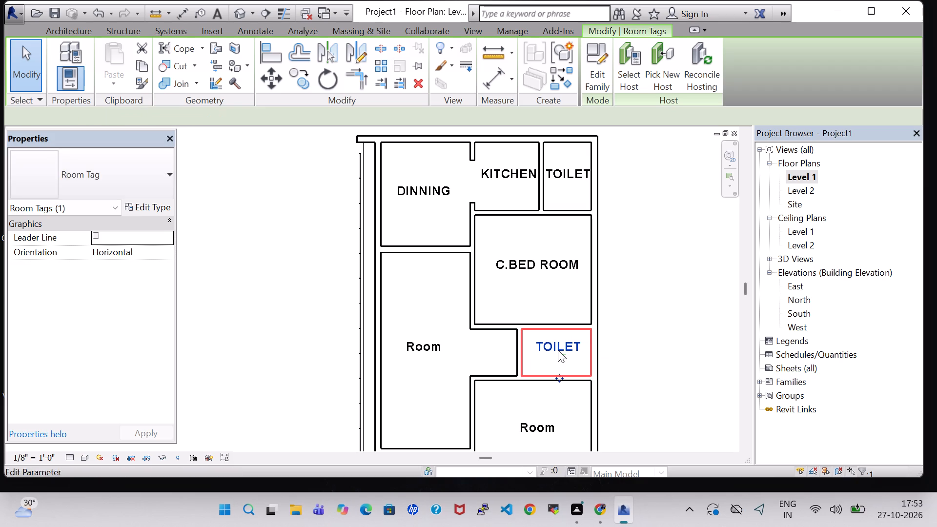
key(Down)
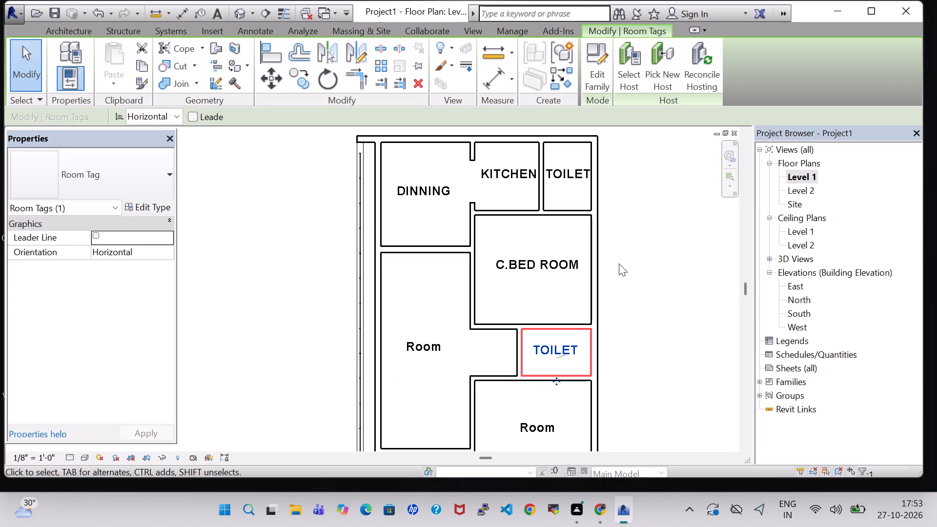
click(626, 309)
Rename the room between the small toilet and the stair as M.BED ROOM.
middle_drag(662, 349, 636, 233)
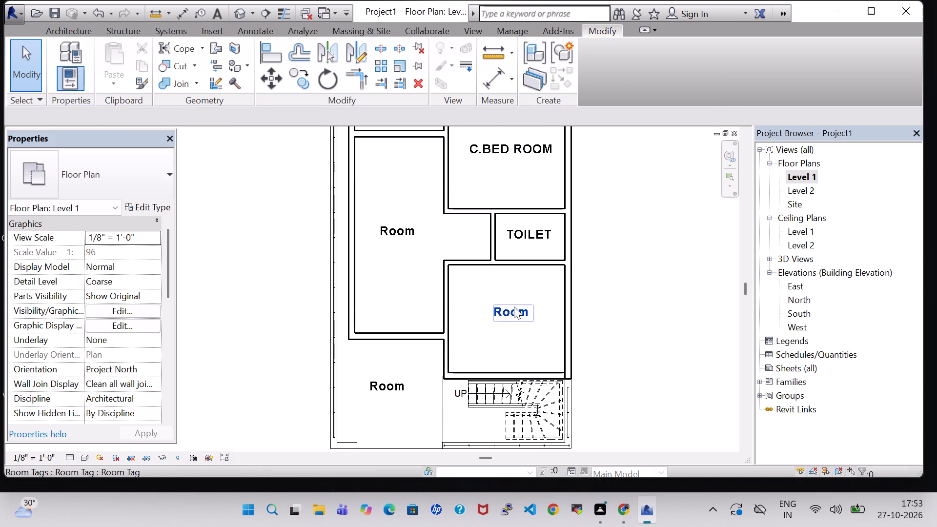
double_click(520, 318)
key(BackSpace)
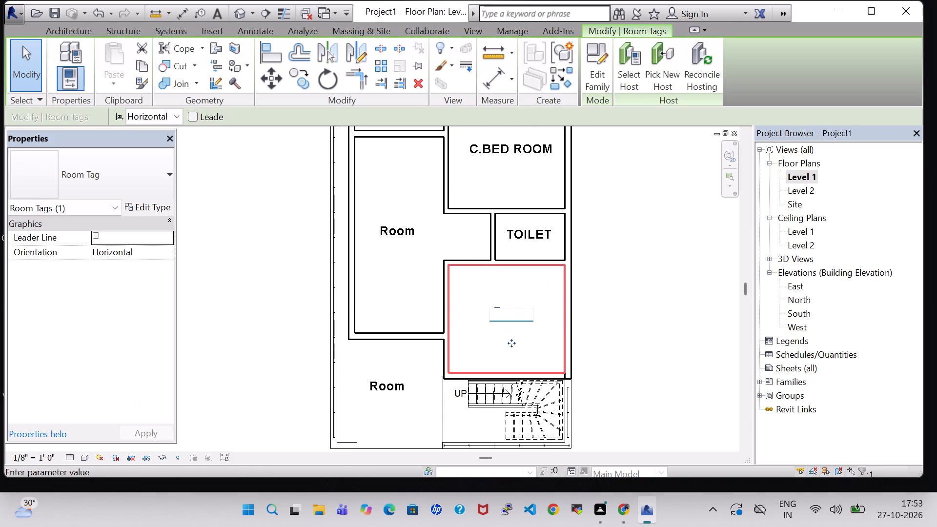
text(M.BED)
key(space)
text(ROOM)
key(Return)
click(586, 317)
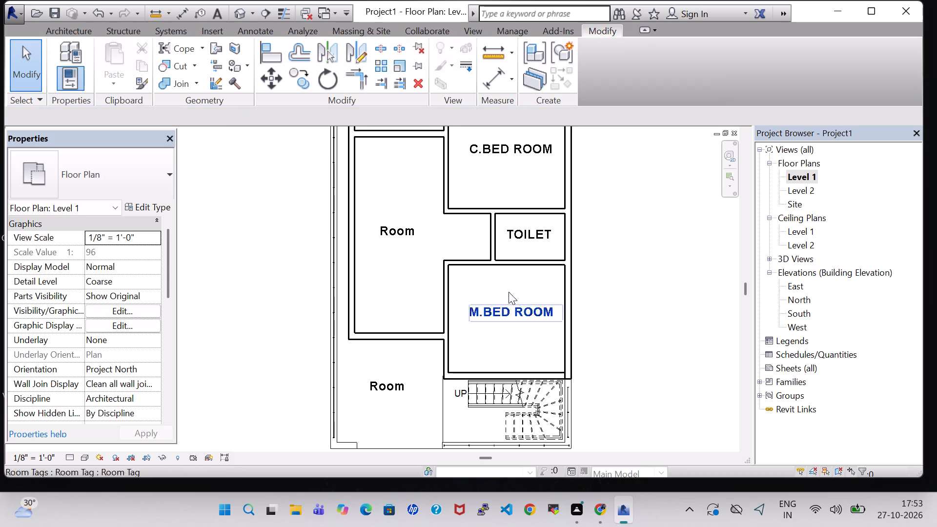
Rename the large room south of the dining room as LIVING.
triple_click(402, 233)
key(BackSpace)
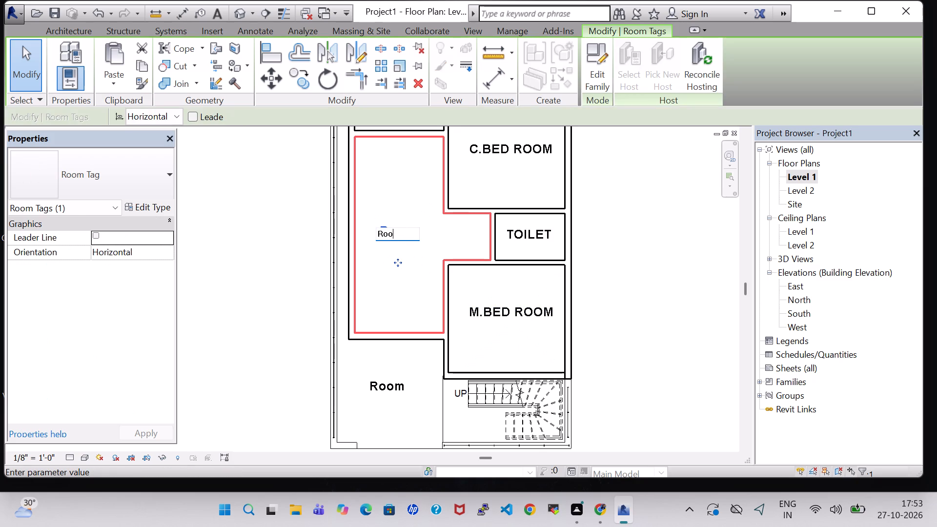
key(BackSpace)
key(BackSpace)
key(BackSpace)
text(LIVING)
key(Return)
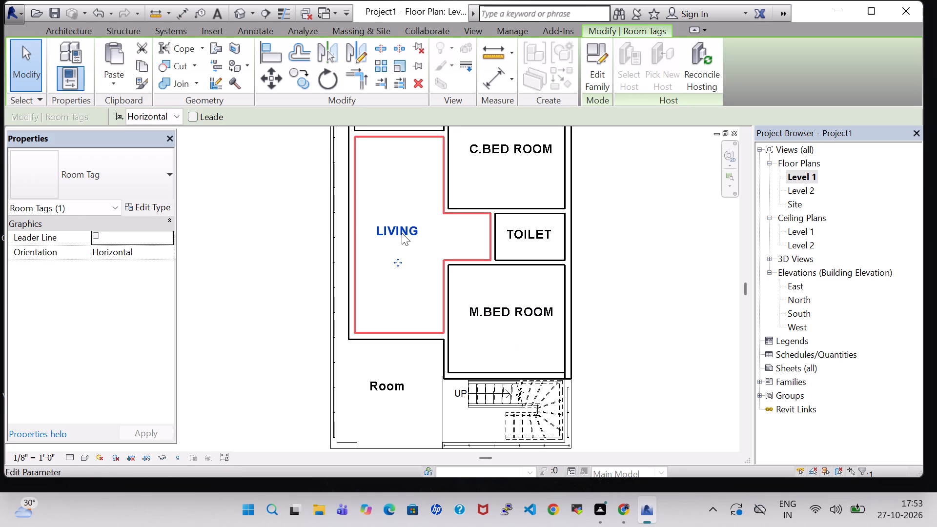
click(641, 276)
Rename the front room beside the stair as PARKING.
scroll(641, 276, down, 2)
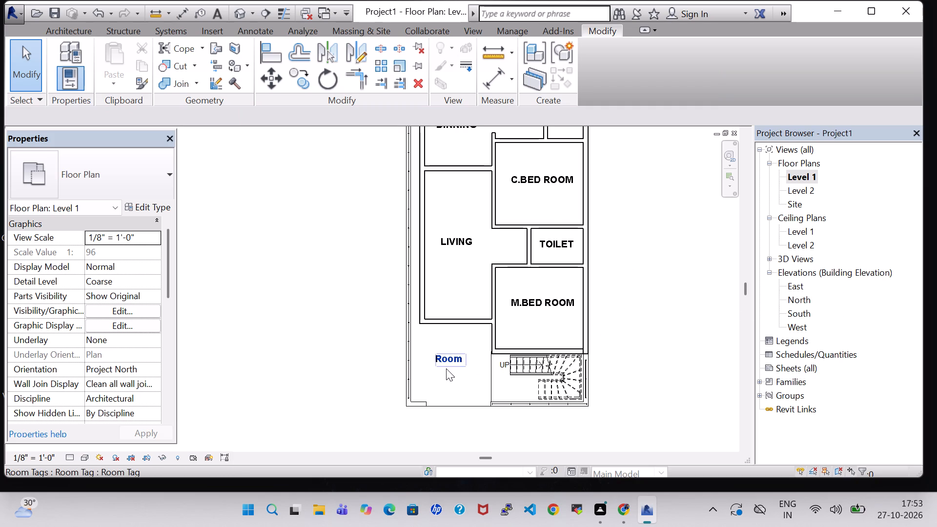
double_click(446, 368)
key(BackSpace)
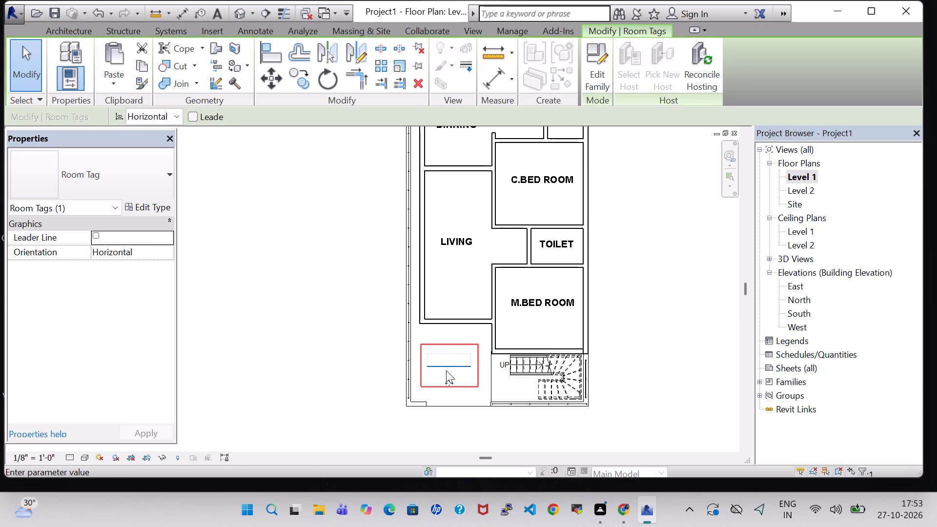
text(PARKING)
key(Return)
click(638, 336)
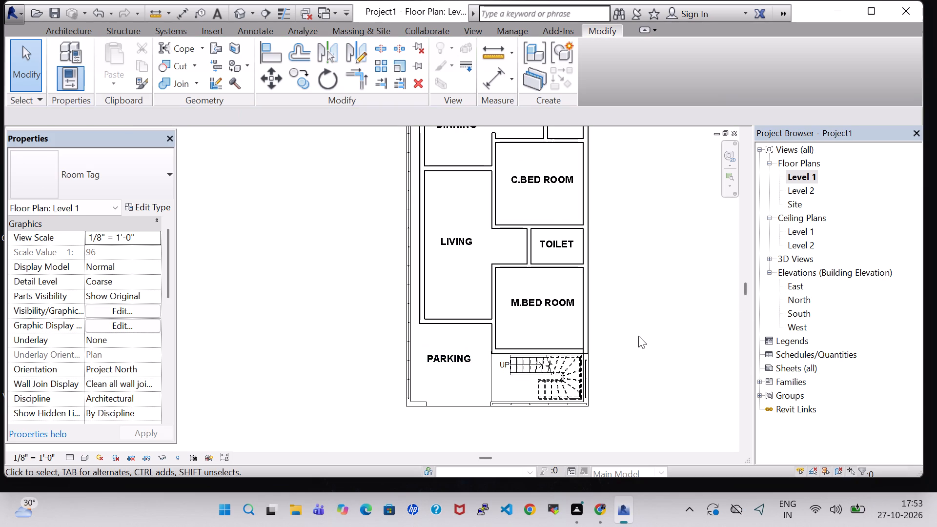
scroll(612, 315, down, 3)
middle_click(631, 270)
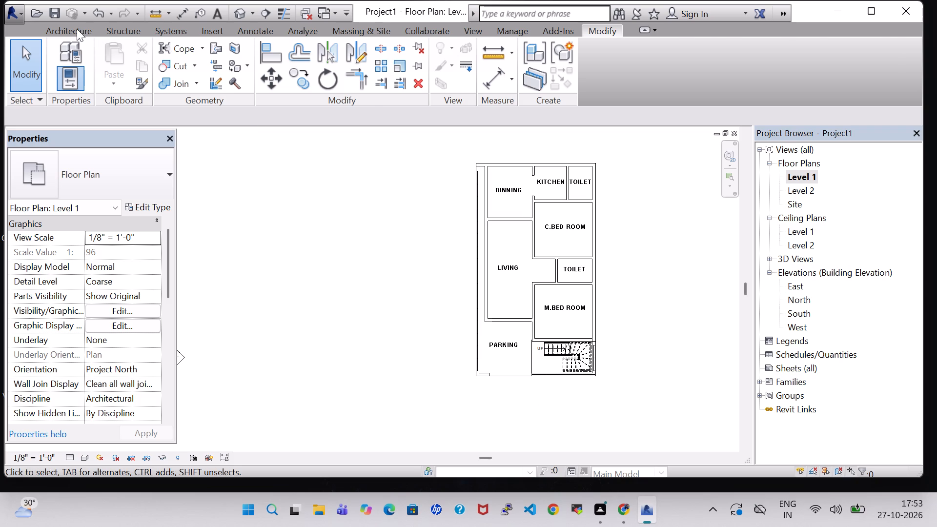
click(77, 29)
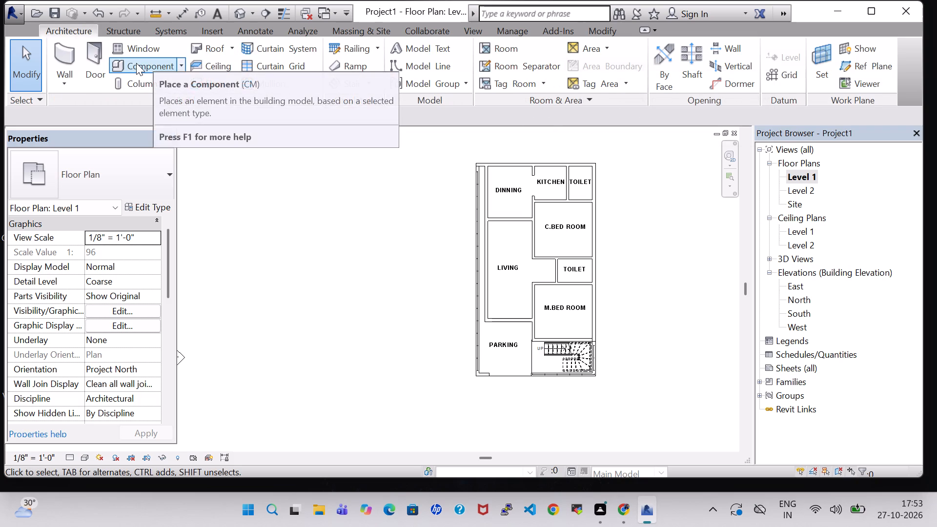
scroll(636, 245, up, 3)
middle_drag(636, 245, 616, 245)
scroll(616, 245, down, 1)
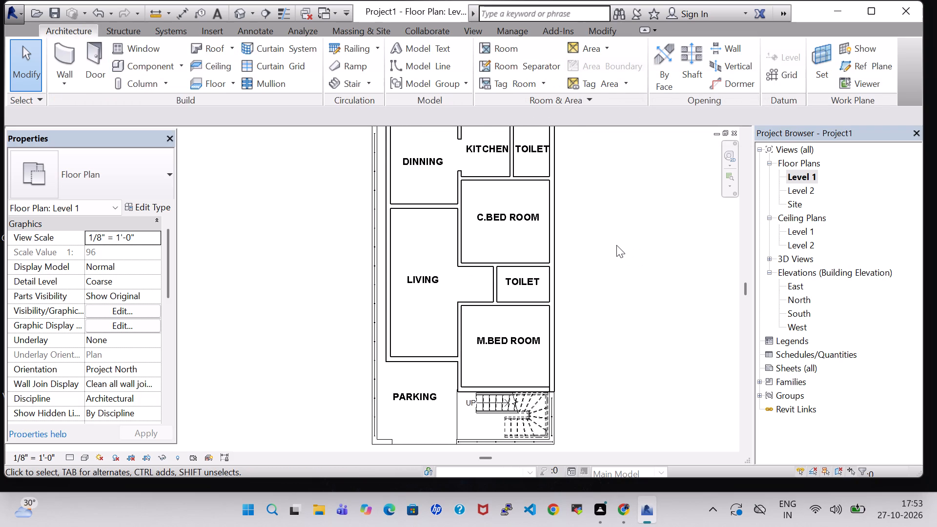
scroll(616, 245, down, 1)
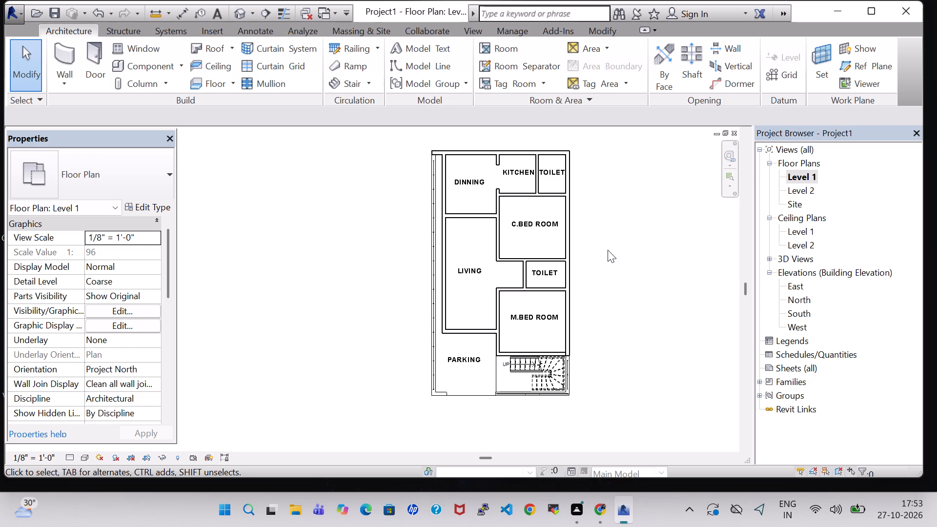
Place a Single-Flush 30" x 84" door between M.BED ROOM and its TOILET, swinging into the toilet, about 1'-10" from the toilet's west wall.
scroll(608, 250, up, 1)
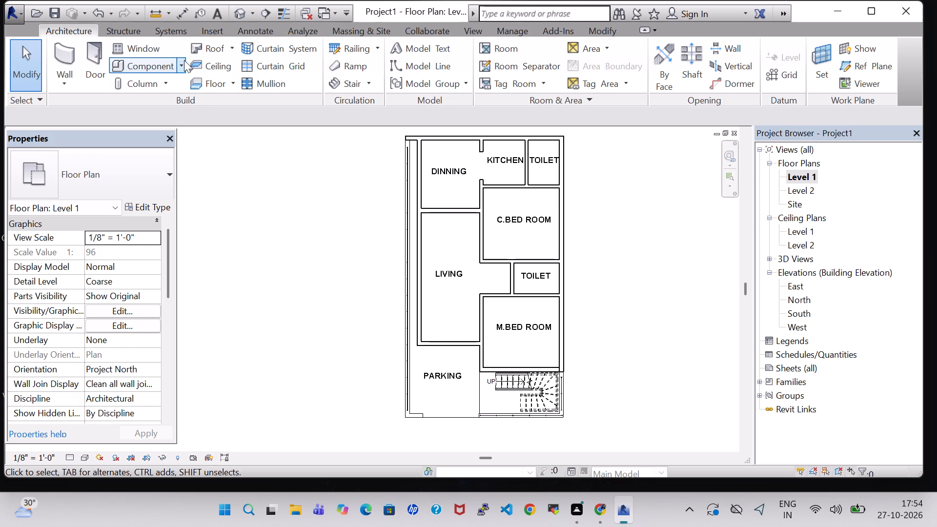
click(103, 49)
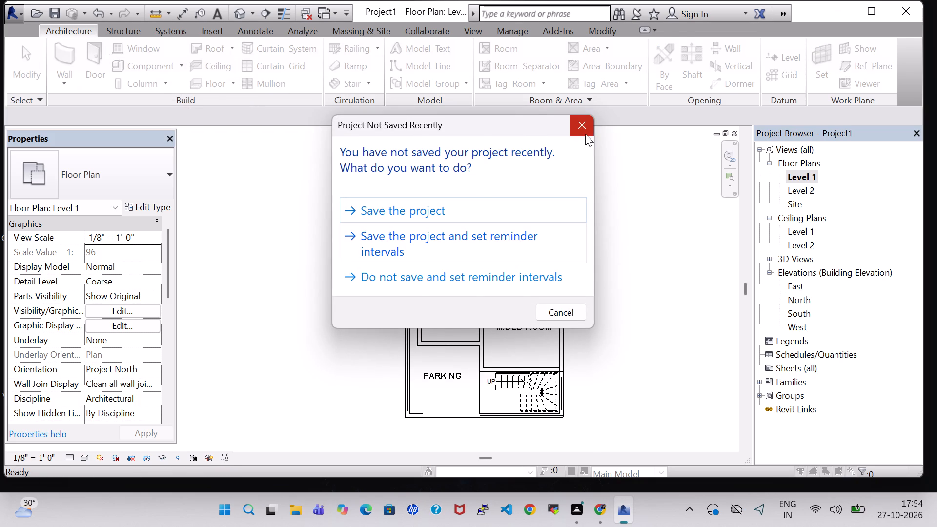
double_click(585, 134)
scroll(491, 246, up, 4)
click(140, 164)
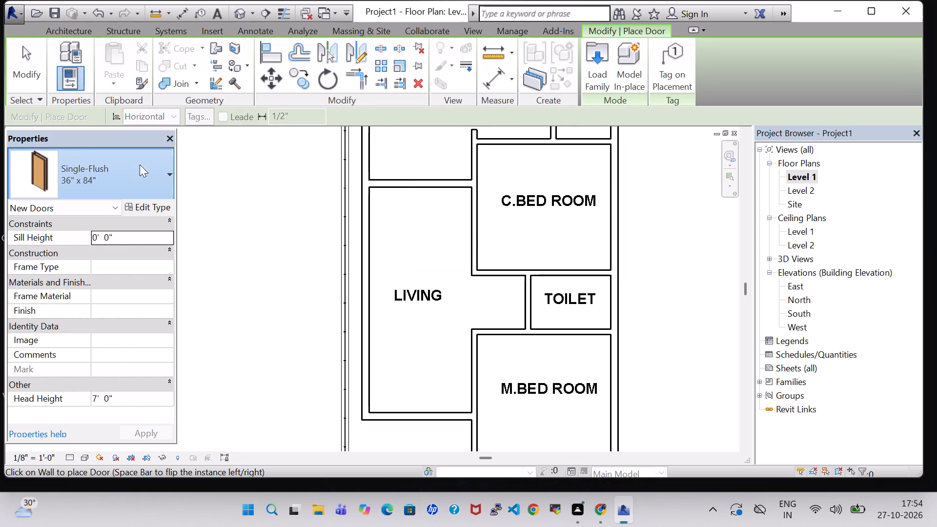
click(86, 275)
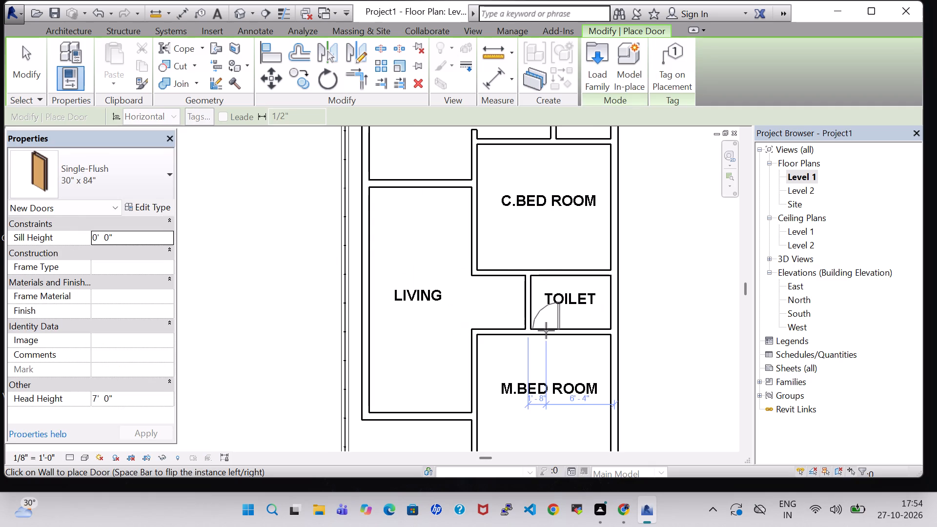
key(space)
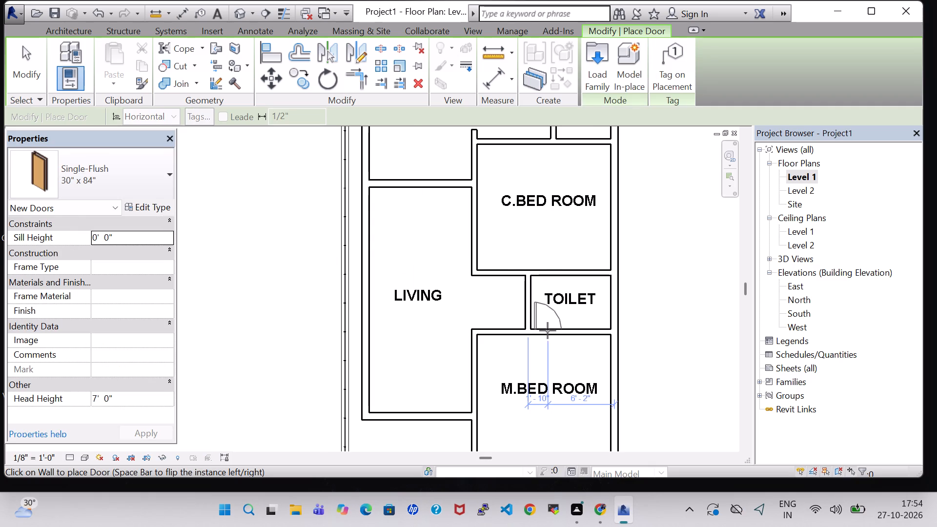
click(548, 330)
scroll(548, 330, down, 3)
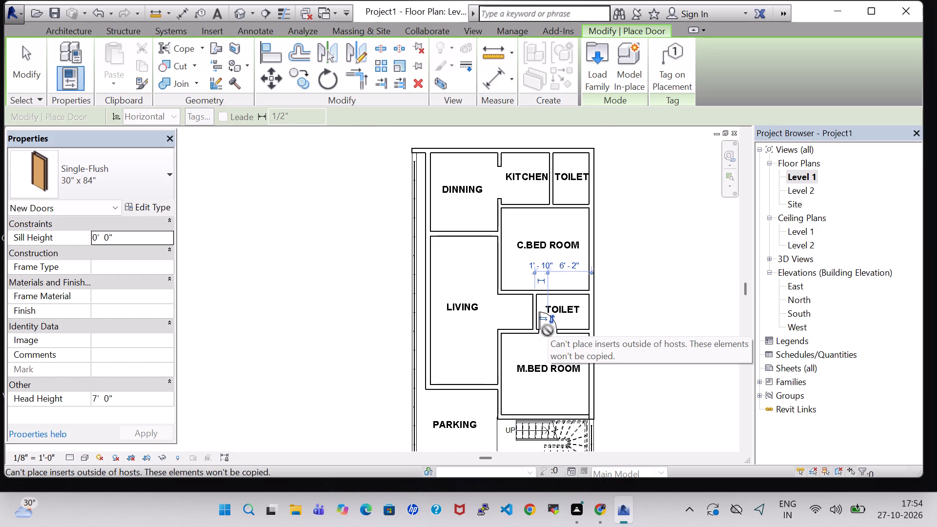
middle_drag(553, 255, 544, 386)
scroll(544, 386, down, 1)
scroll(543, 370, up, 3)
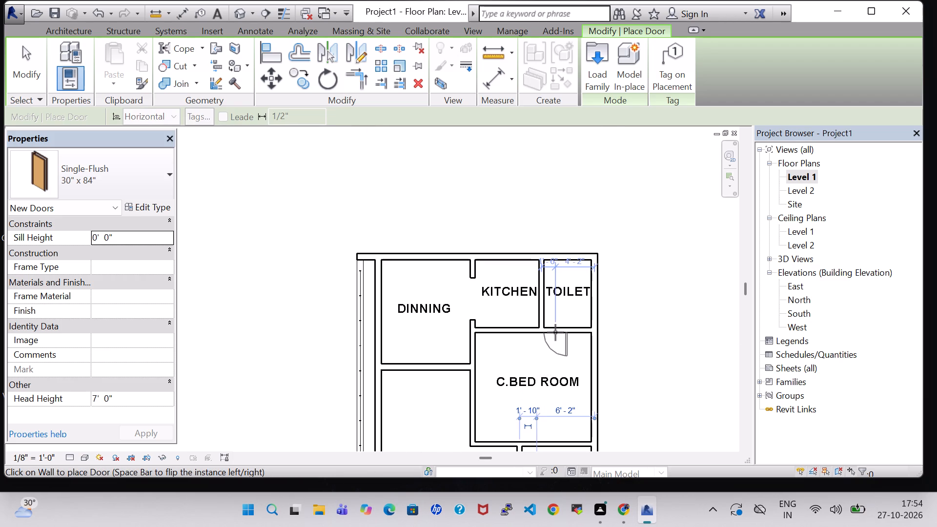
key(Escape)
key(Escape)
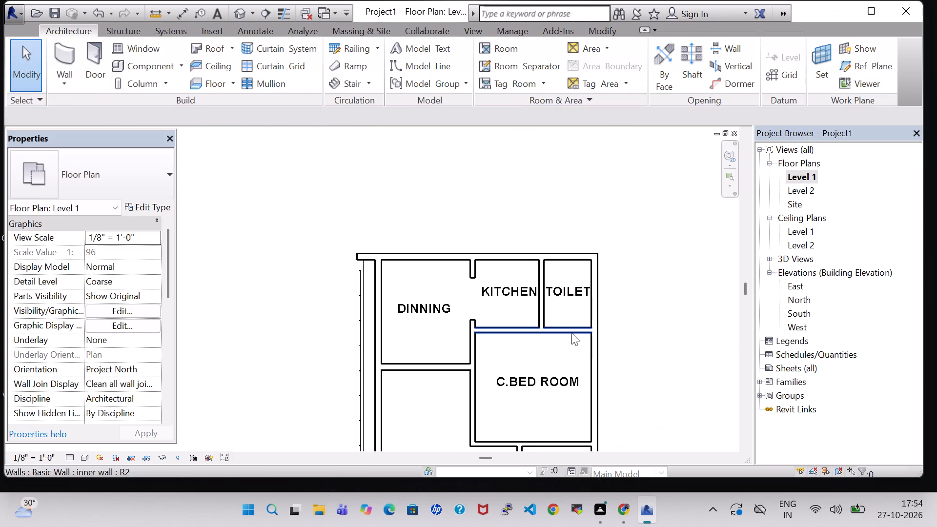
Place a Single-Flush 30" x 84" door between C.BED ROOM and the north TOILET, swinging into the toilet, about 1'-9" from the kitchen wall.
click(88, 51)
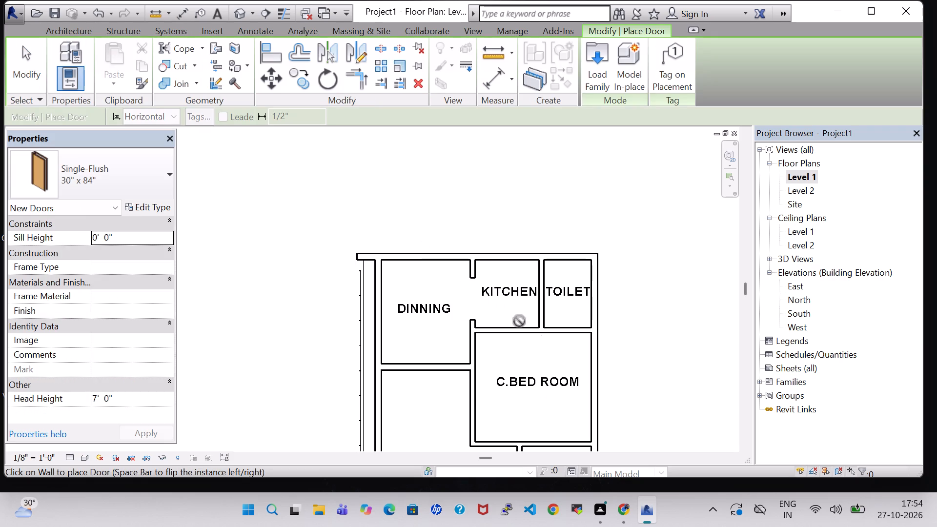
scroll(533, 335, up, 4)
key(space)
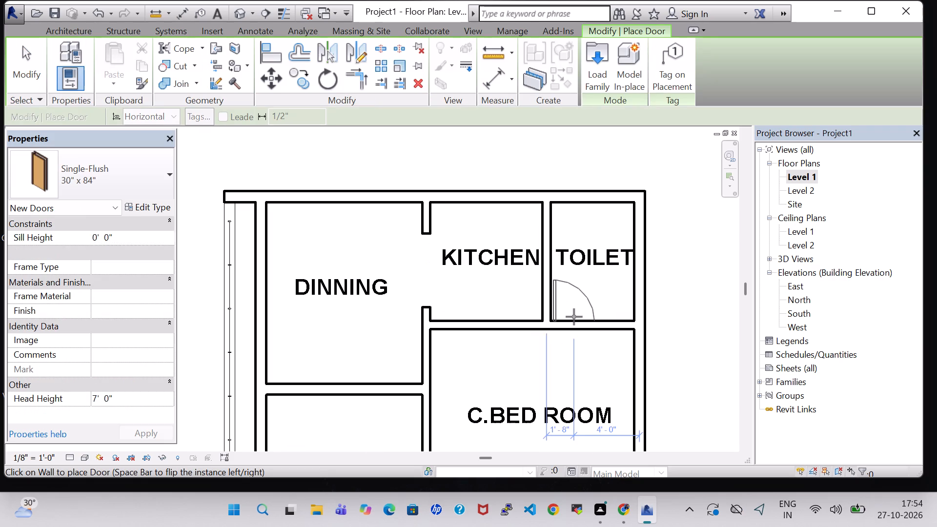
click(575, 317)
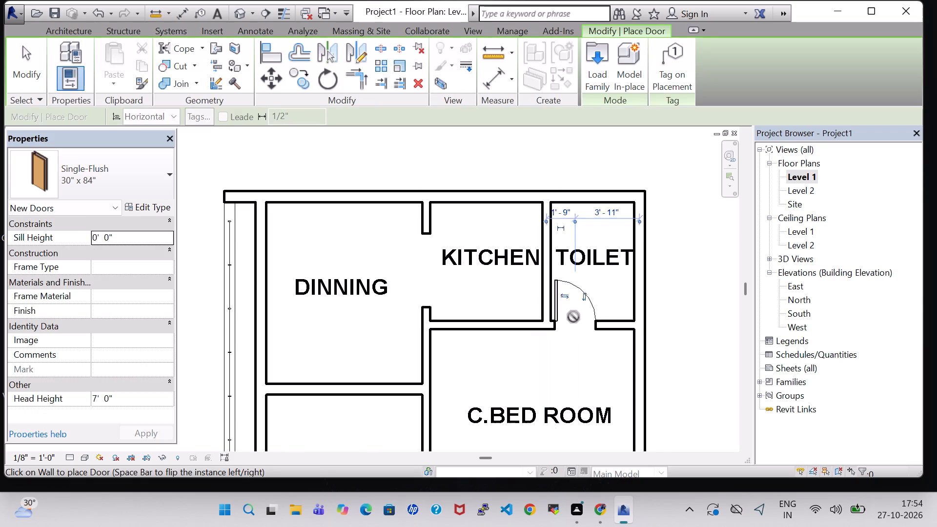
scroll(573, 317, up, 1)
scroll(571, 371, down, 7)
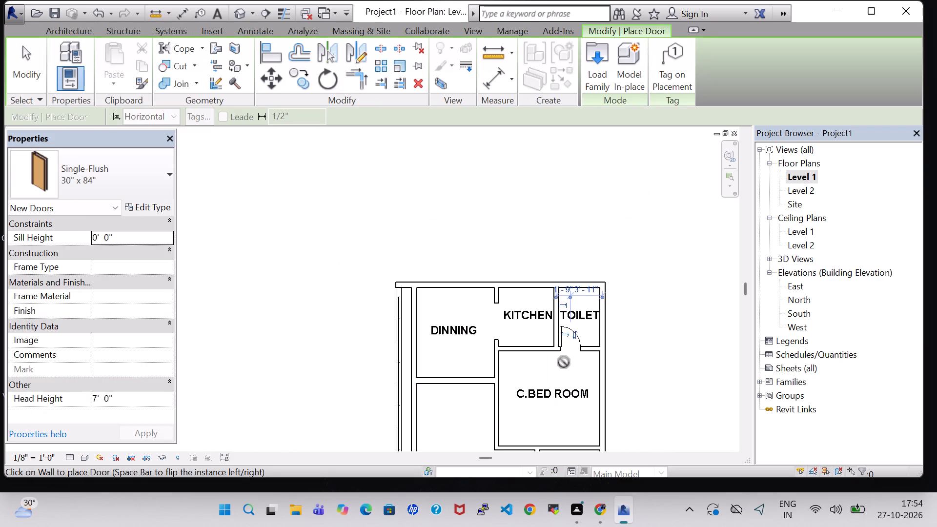
key(Escape)
key(Escape)
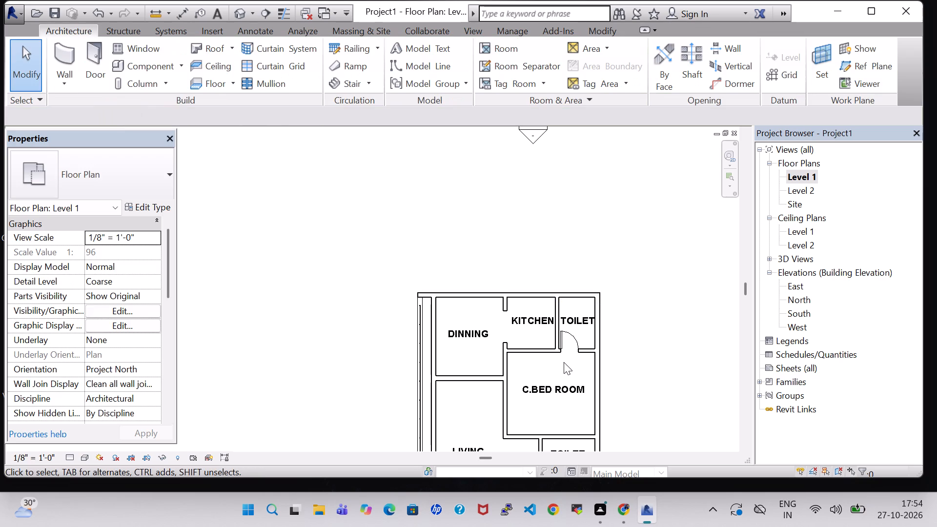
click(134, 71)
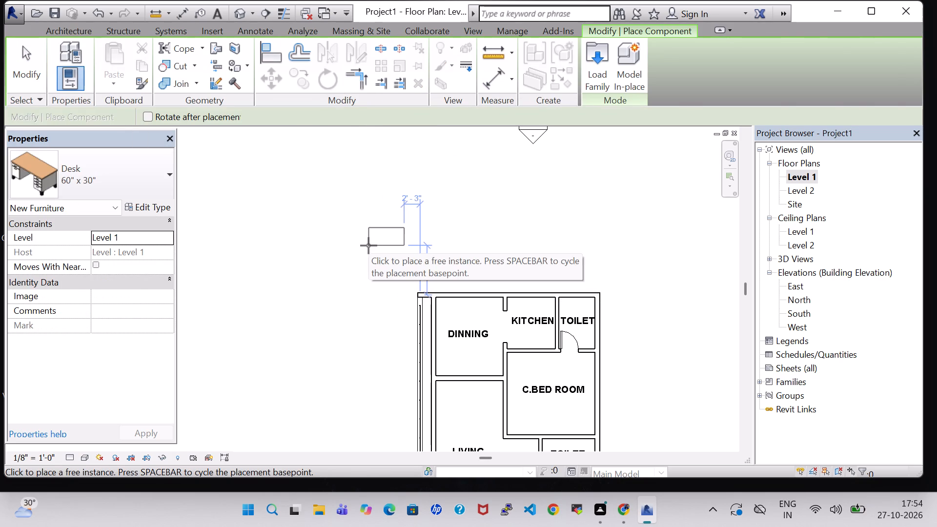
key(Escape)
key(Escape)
Load the 60" x 80" type of the residential door family Door-Exterior-Double-Full Glass-Wood_Clad.
click(96, 53)
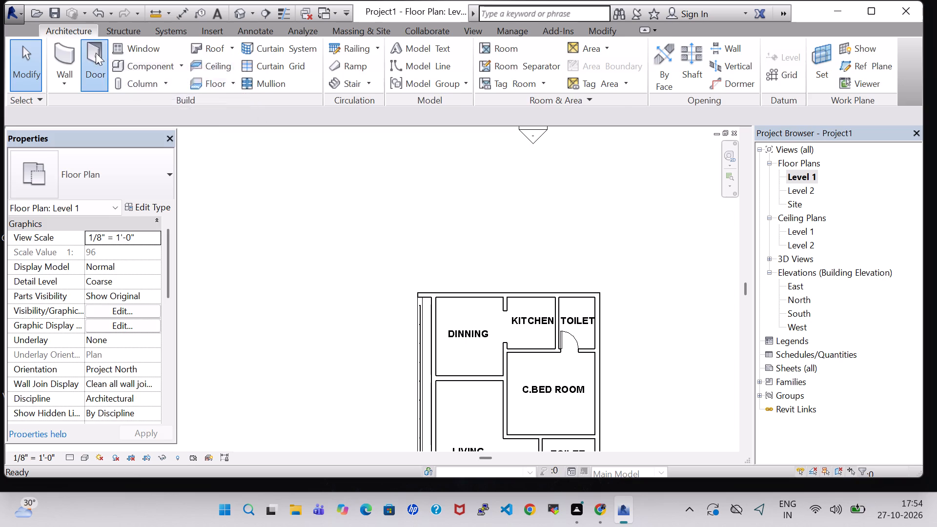
click(591, 68)
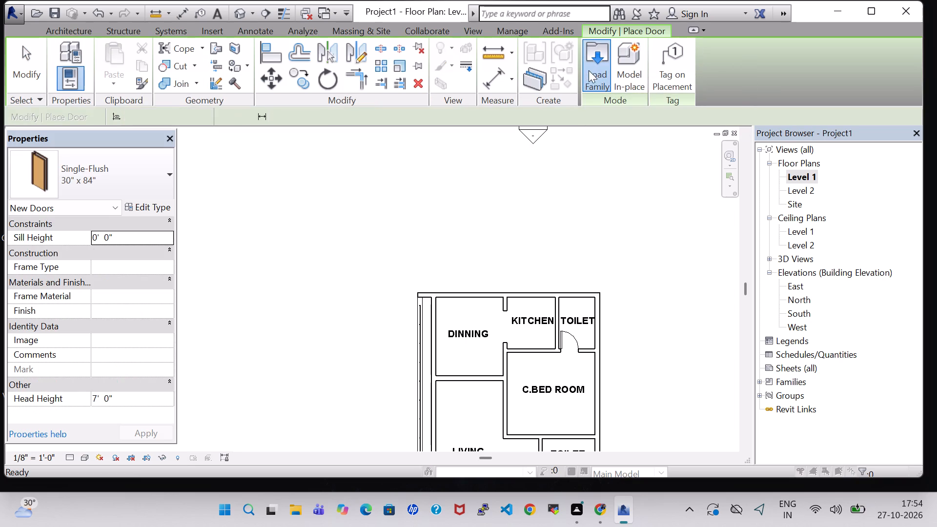
scroll(560, 162, down, 2)
scroll(557, 171, up, 2)
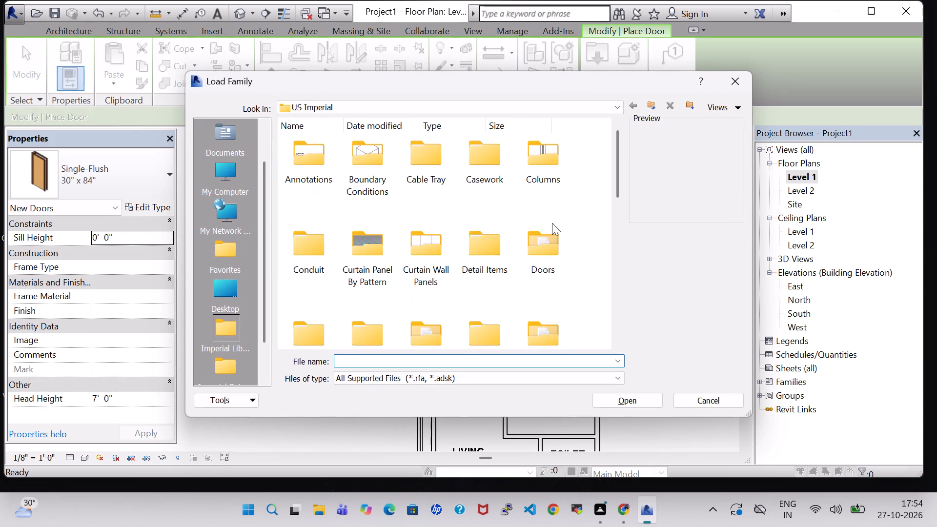
double_click(548, 247)
double_click(399, 160)
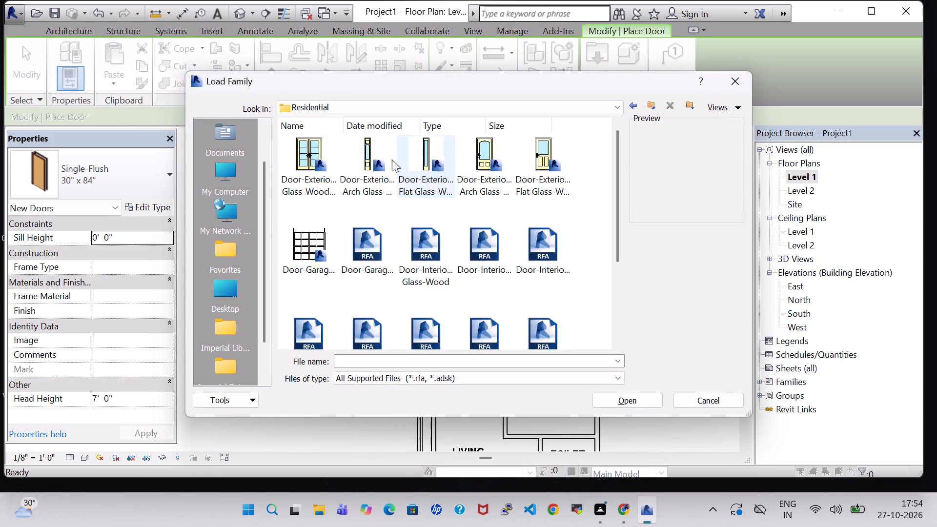
click(297, 154)
click(637, 396)
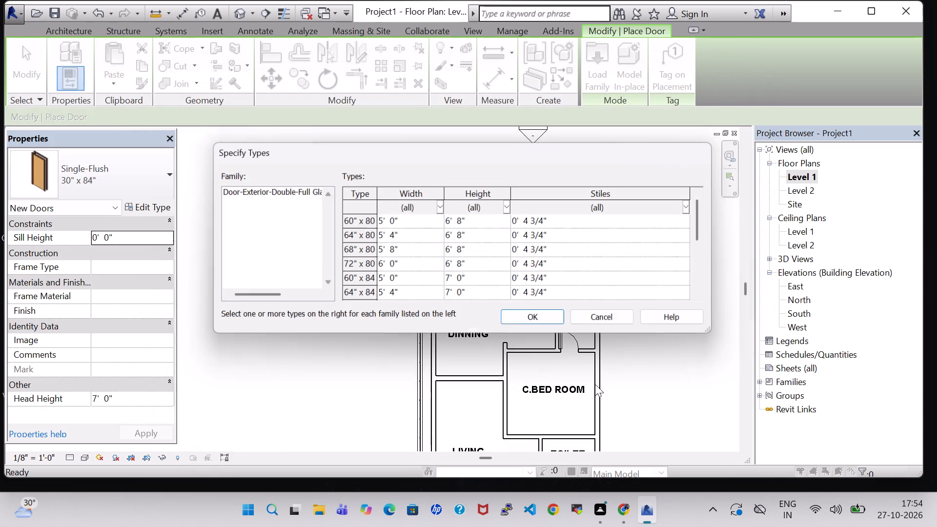
double_click(364, 223)
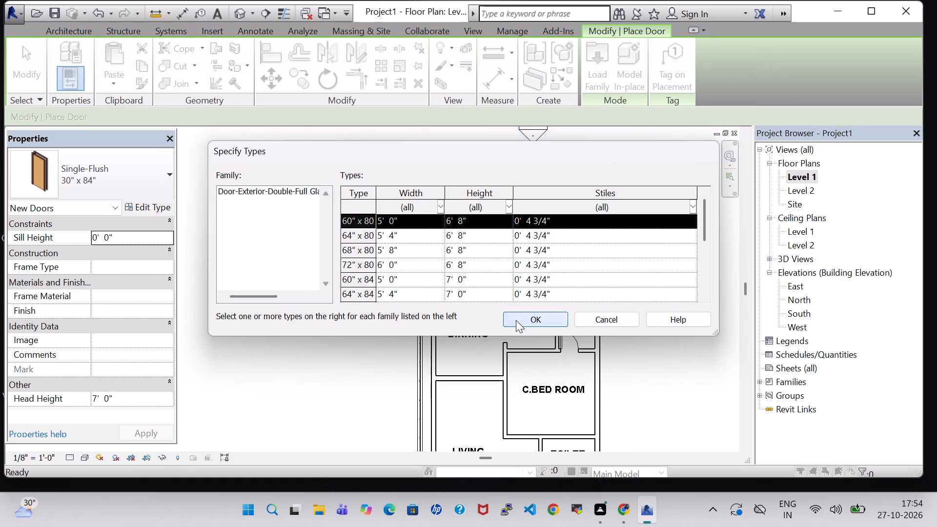
click(516, 320)
Place the 60" x 80" double glass door in the wall between LIVING and PARKING, opening into LIVING, about 3'-2" from the west wall.
middle_drag(470, 315, 424, 124)
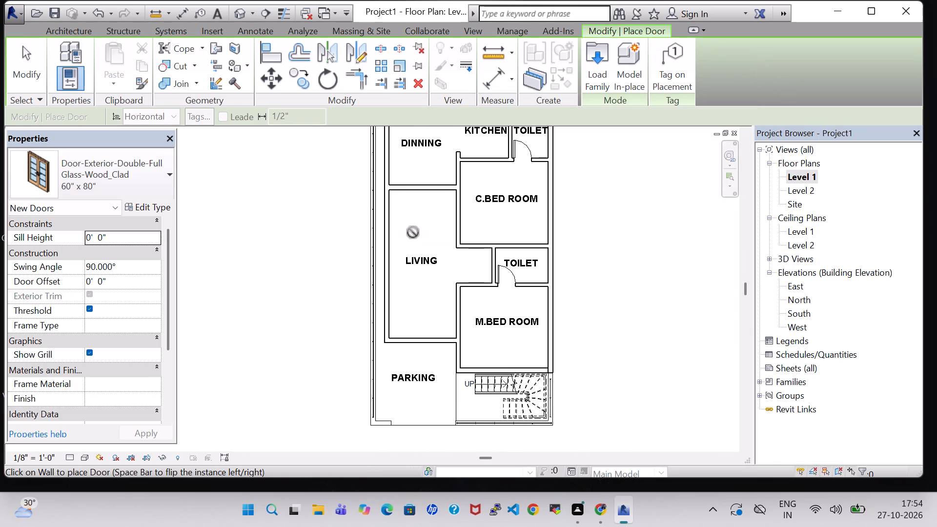
scroll(374, 330, up, 5)
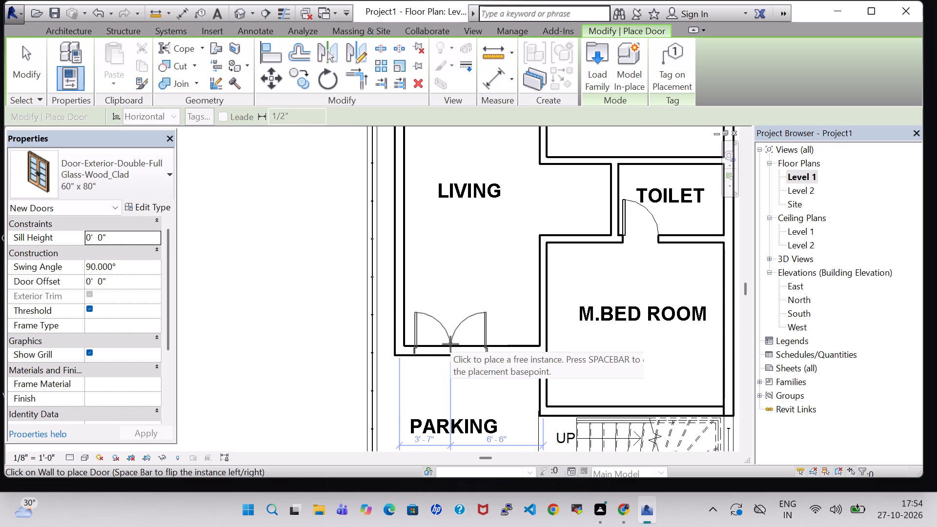
click(444, 344)
scroll(444, 344, down, 5)
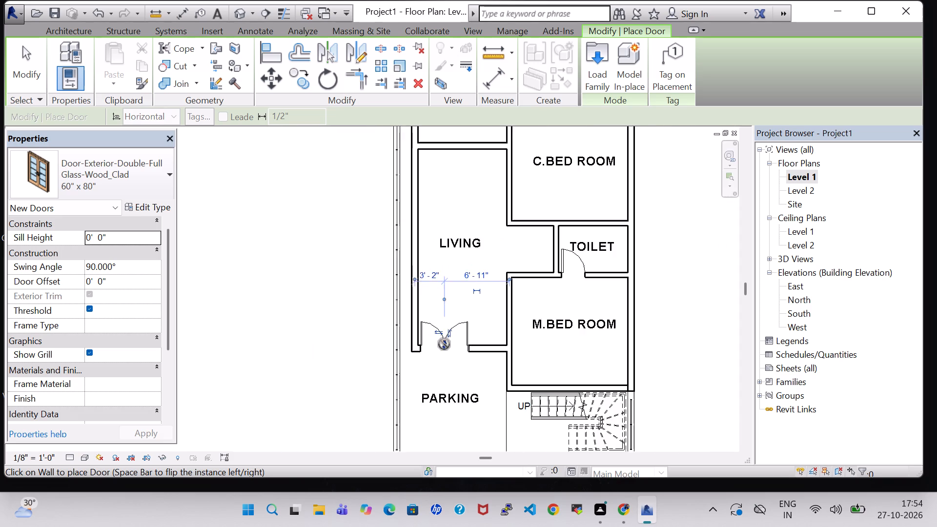
scroll(444, 344, down, 3)
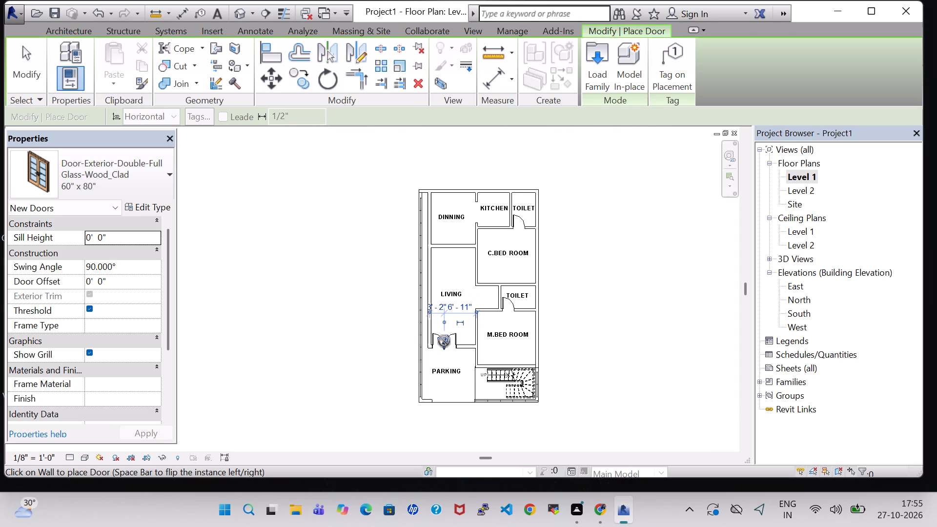
key(Escape)
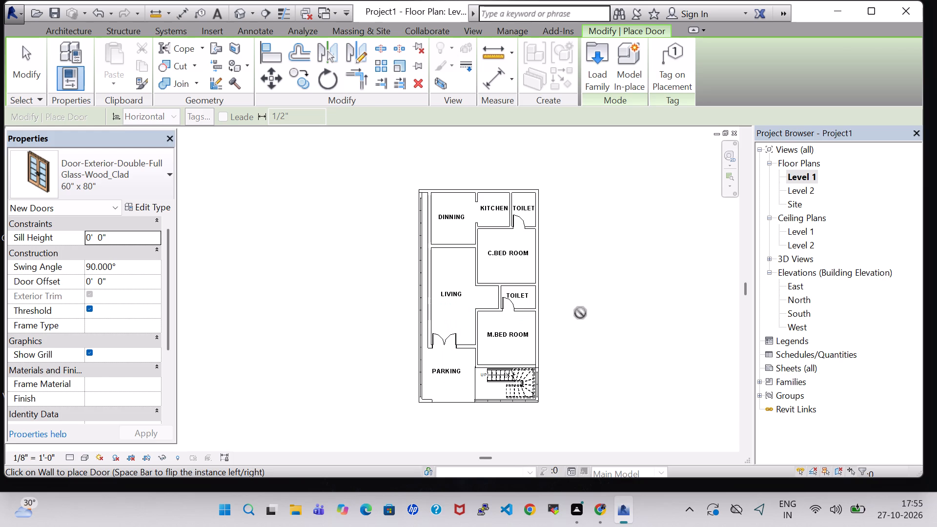
key(Escape)
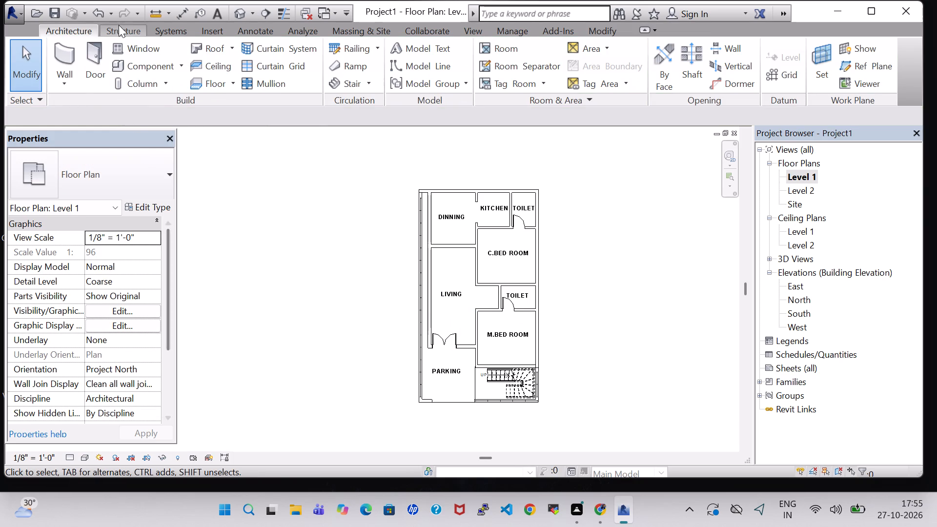
Load the 30" x 80" type of the residential door family Door-Exterior-Single-Entry-Half Arch Glass-Wood_Clad.
click(101, 70)
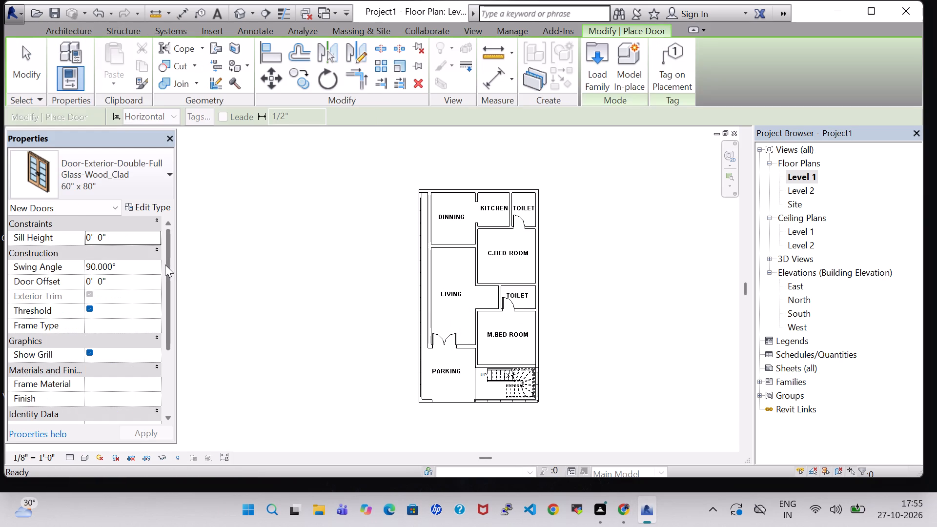
click(605, 73)
scroll(377, 216, down, 1)
scroll(412, 217, up, 1)
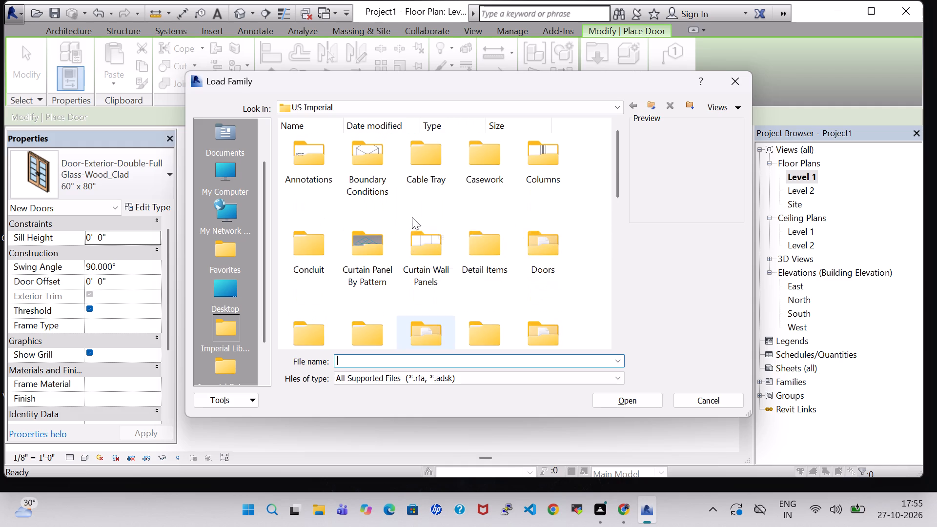
scroll(500, 243, up, 1)
double_click(545, 240)
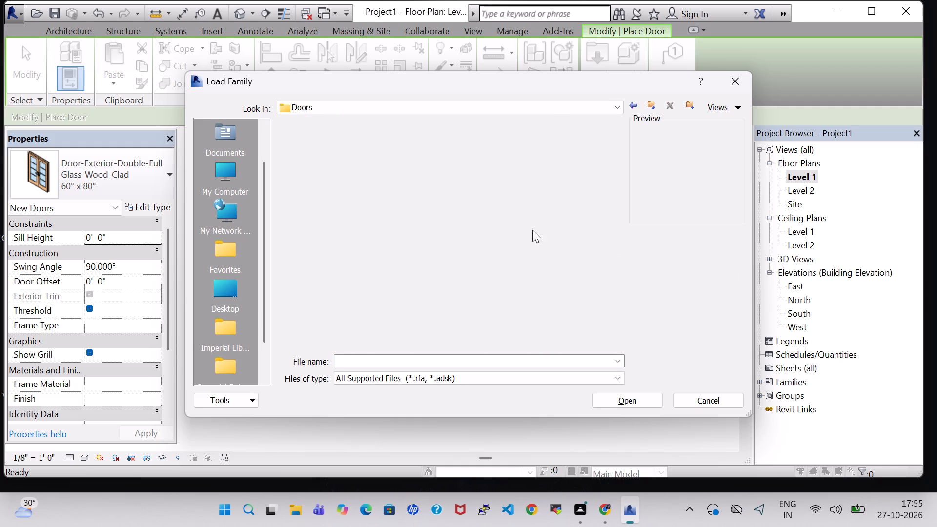
double_click(424, 158)
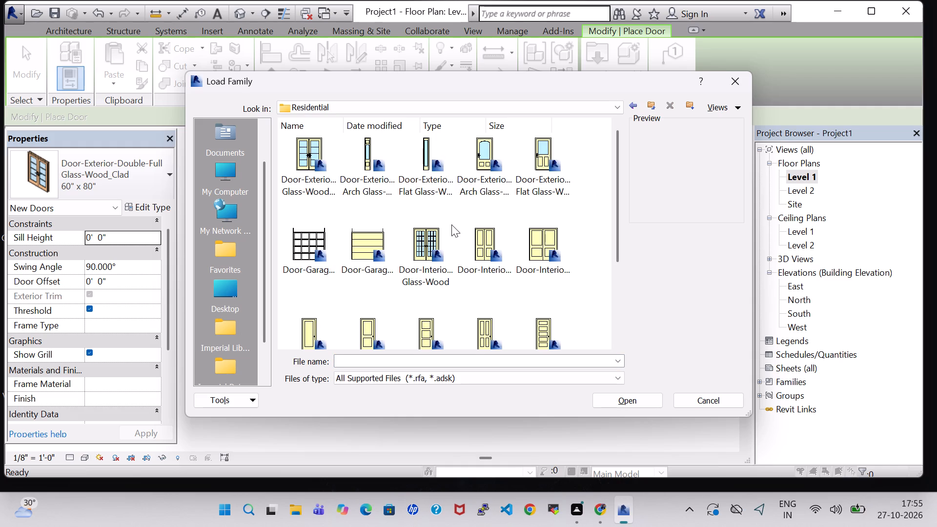
scroll(451, 224, down, 2)
scroll(451, 224, up, 2)
click(471, 158)
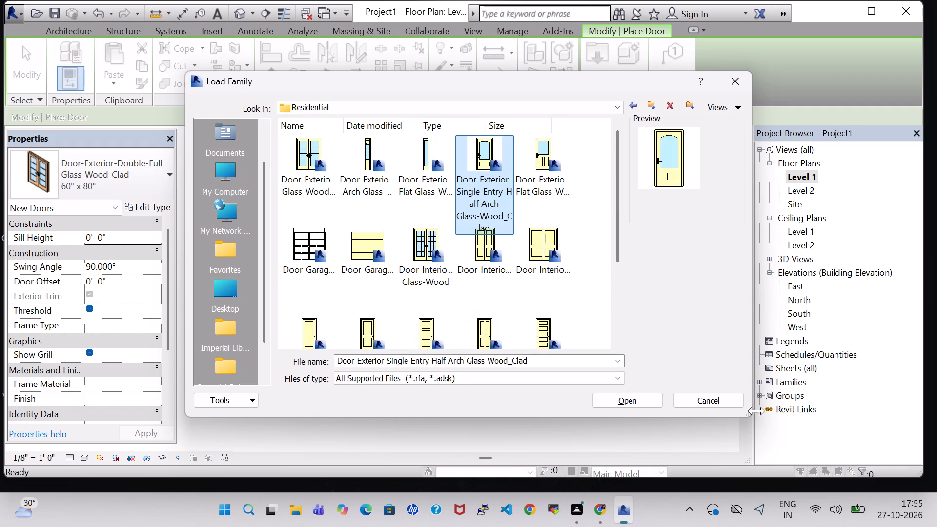
click(630, 399)
click(402, 225)
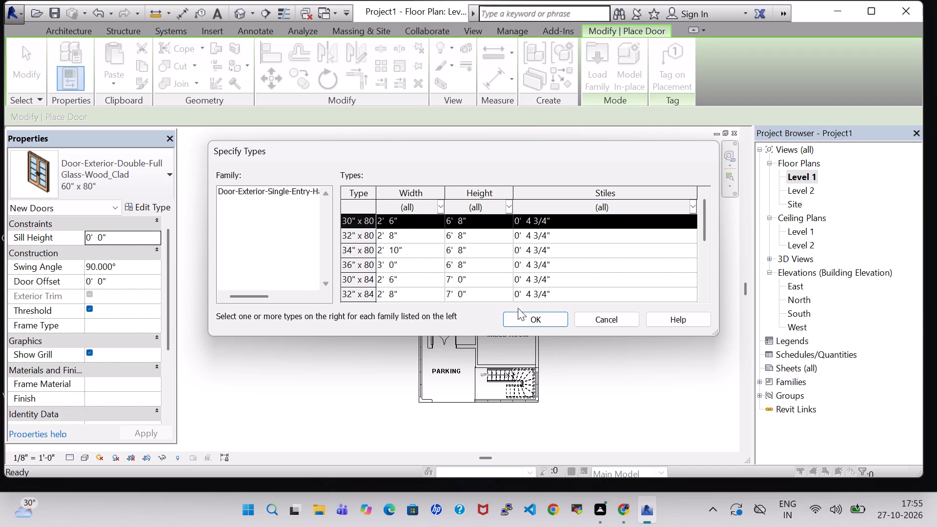
click(540, 320)
Place the 30" x 80" half arch glass door in M.BED ROOM's north wall, swinging into the bedroom, about 1'-10" from its west wall.
scroll(480, 311, up, 6)
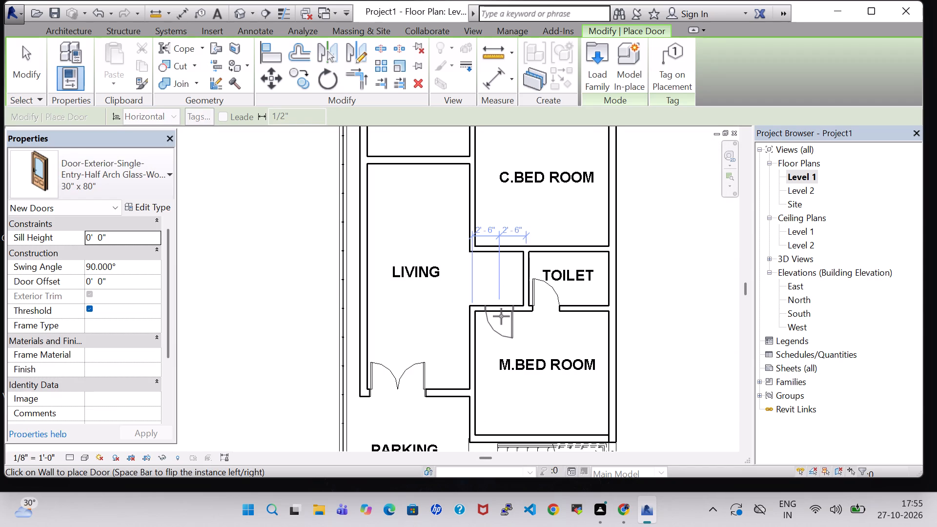
key(space)
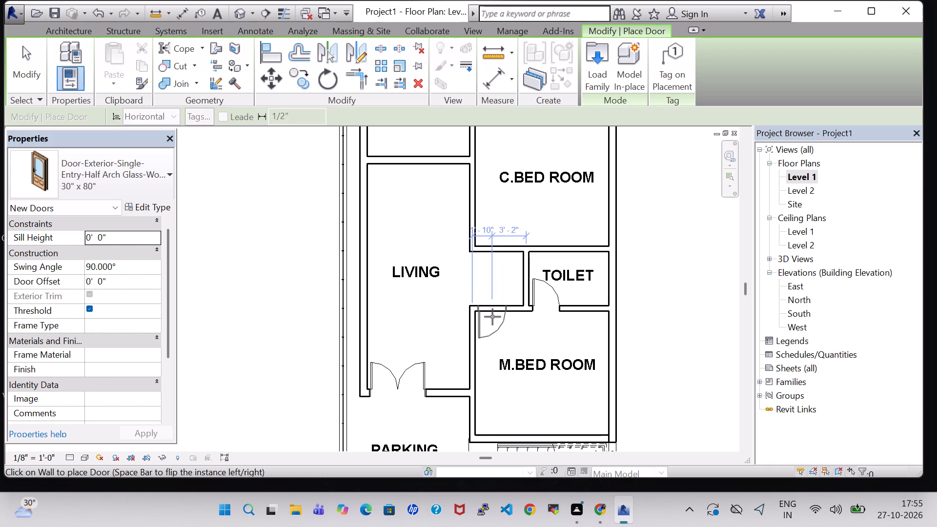
click(492, 317)
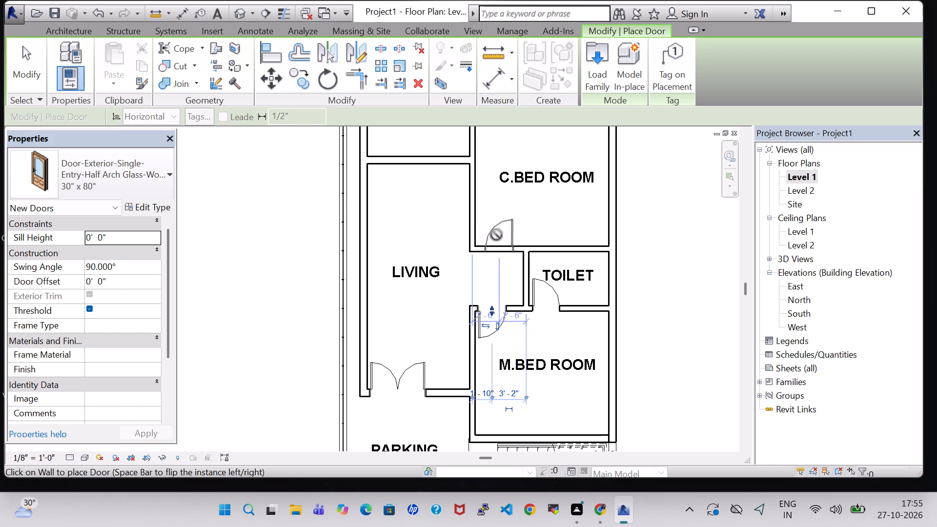
Place the 30" x 80" half arch glass door in C.BED ROOM's south wall, swinging into the bedroom, about 2'-1" from its west wall.
key(space)
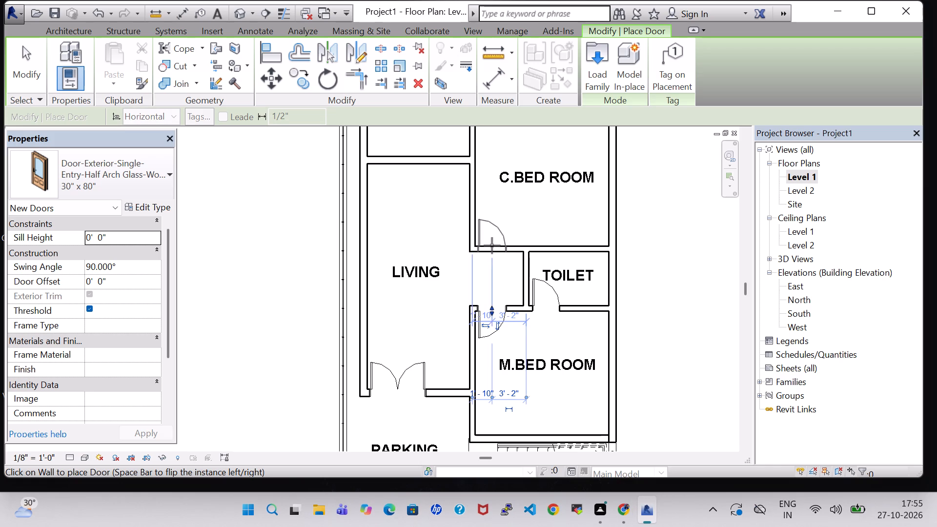
click(492, 245)
key(Escape)
key(Escape)
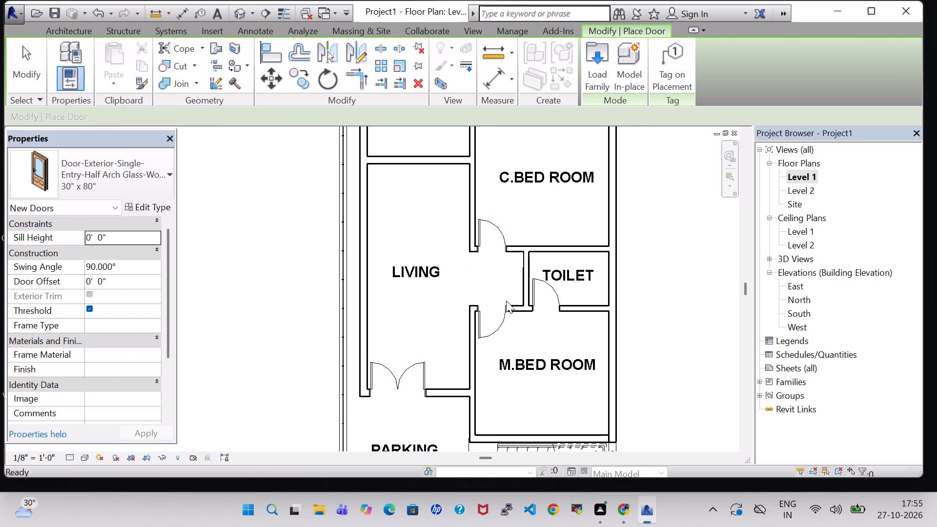
click(496, 223)
key(Right)
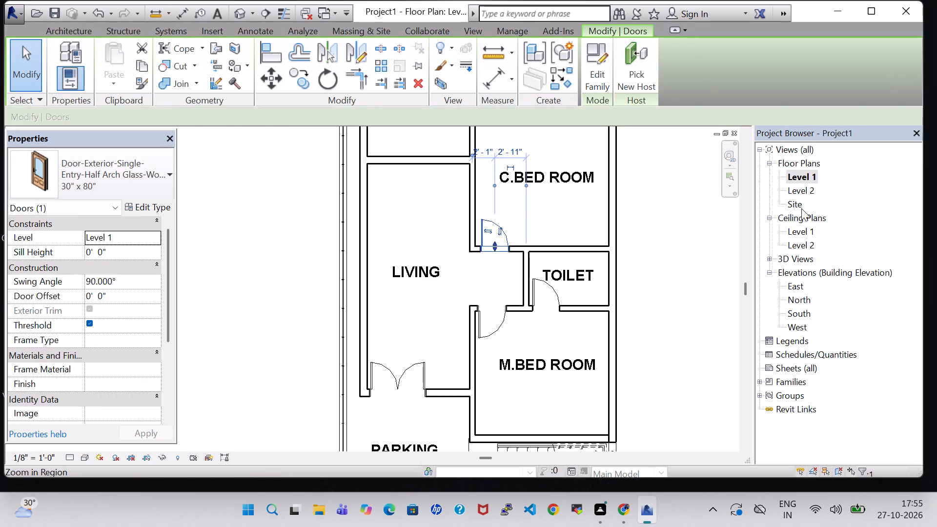
click(641, 266)
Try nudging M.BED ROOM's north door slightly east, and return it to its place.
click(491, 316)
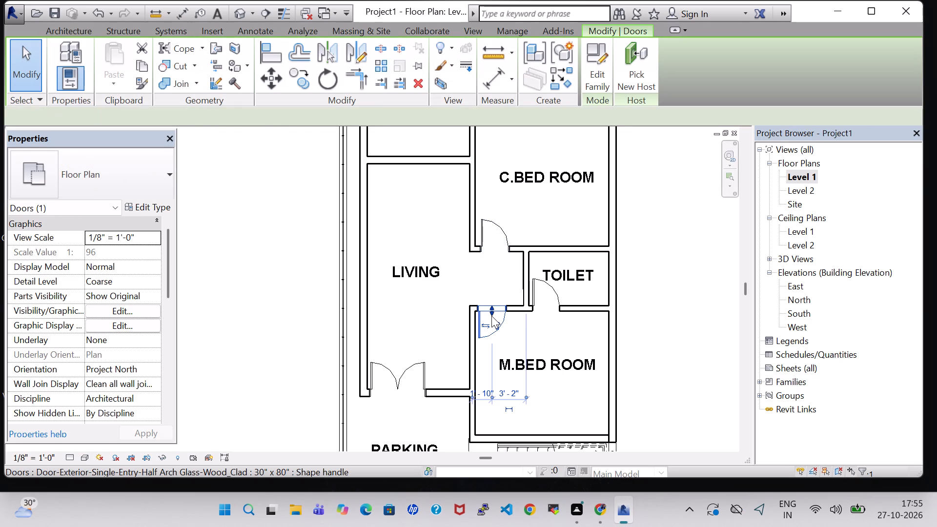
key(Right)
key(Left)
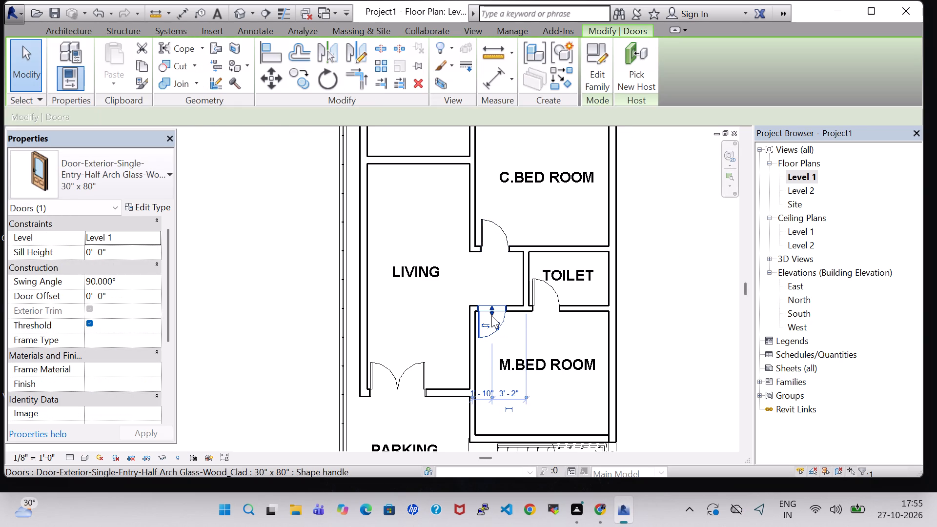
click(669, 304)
Split the wall between DINNING and LIVING at about 5'-8" and 9'-1" from the west wall, and delete the segment between the splits.
scroll(669, 304, down, 3)
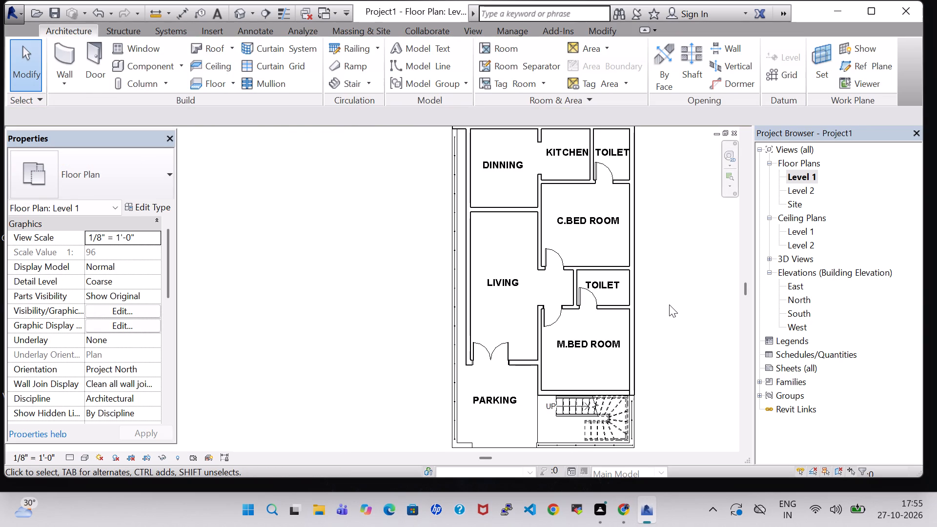
scroll(670, 299, down, 1)
middle_drag(670, 295, 558, 315)
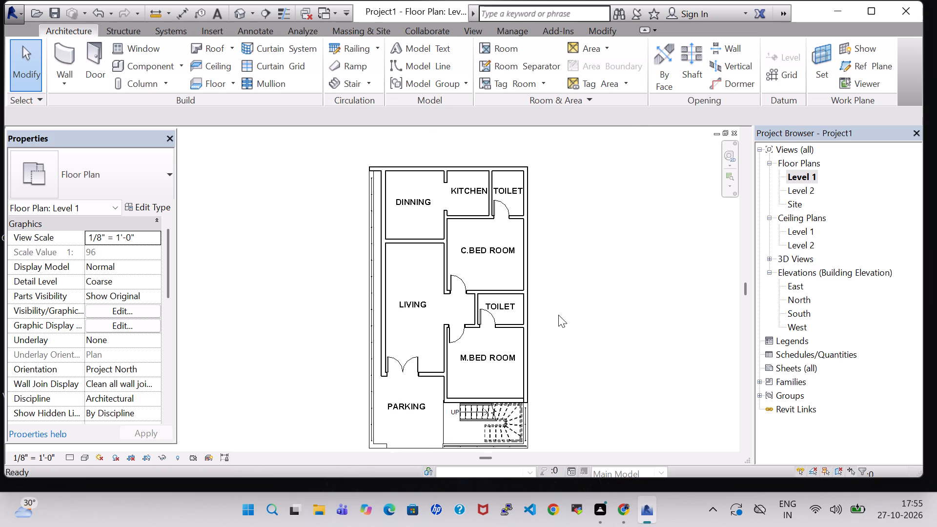
middle_drag(561, 313, 567, 282)
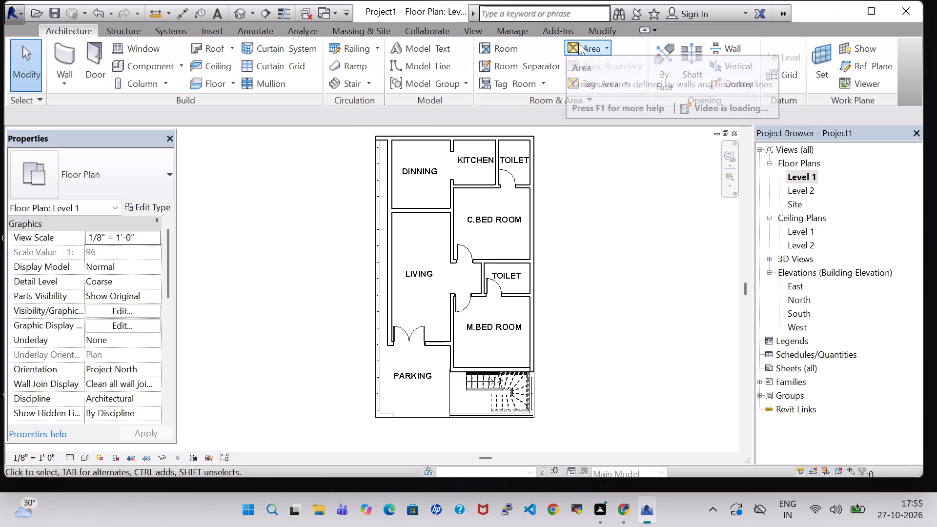
click(595, 36)
click(379, 52)
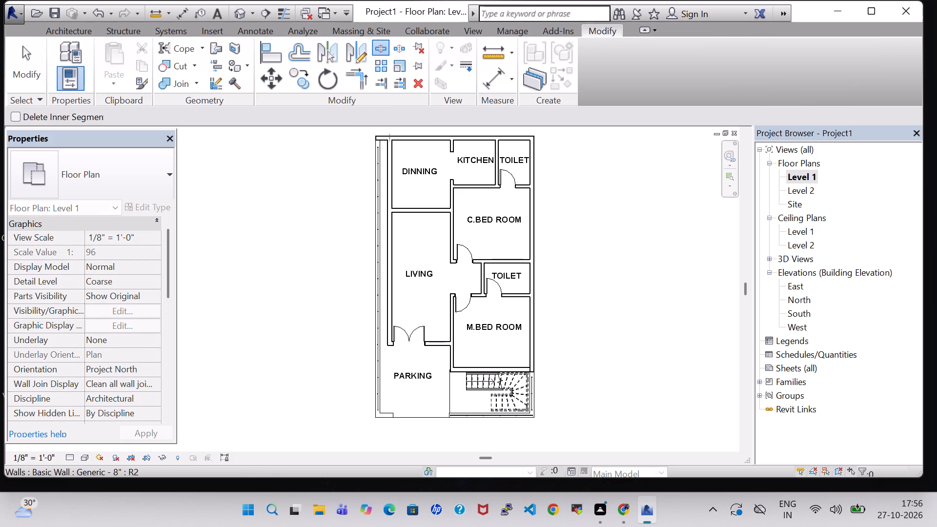
scroll(432, 243, up, 10)
middle_drag(399, 216, 429, 361)
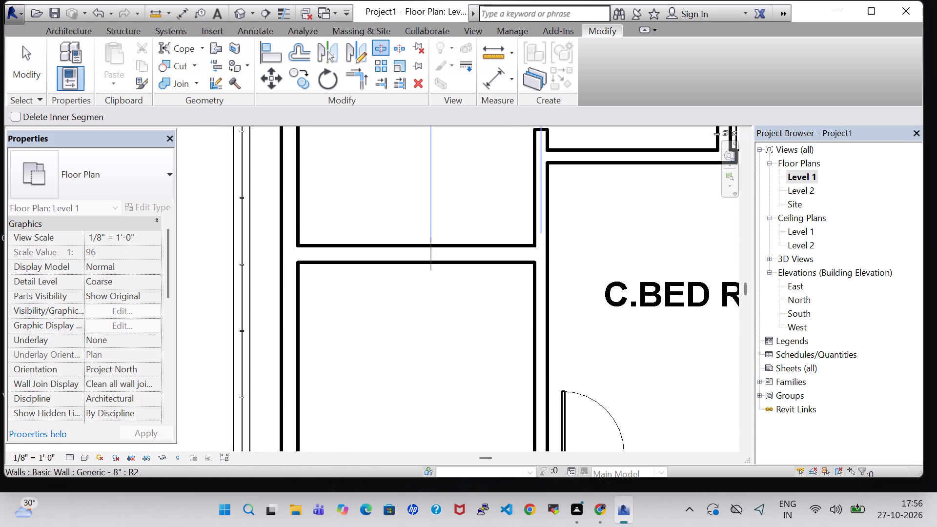
click(431, 251)
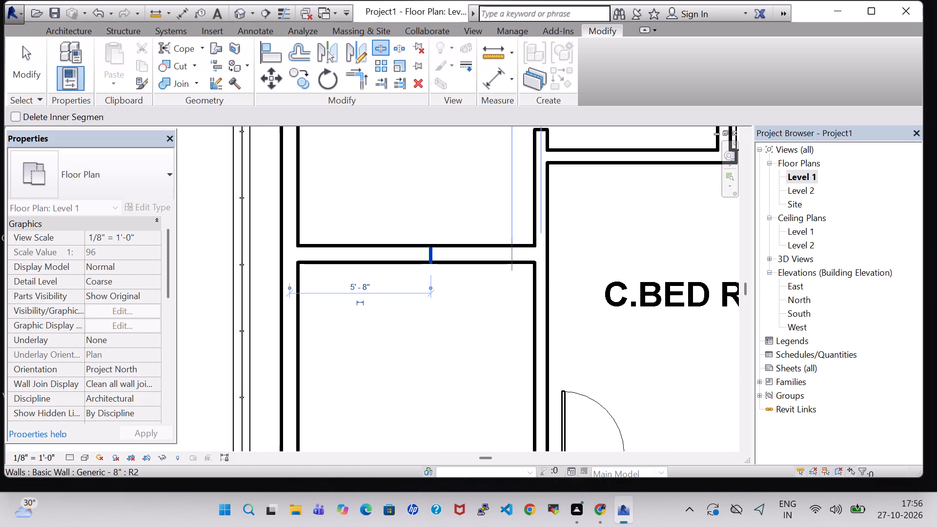
click(516, 258)
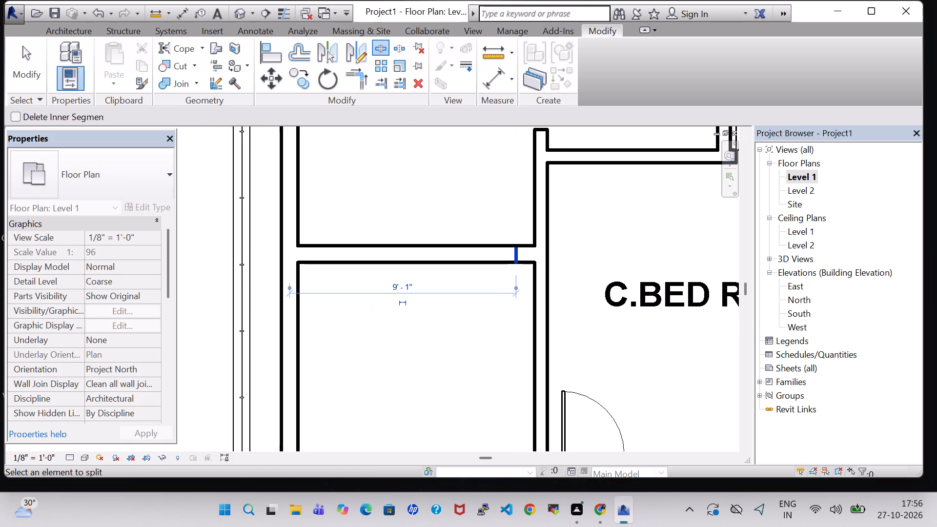
key(Escape)
key(Escape)
click(471, 246)
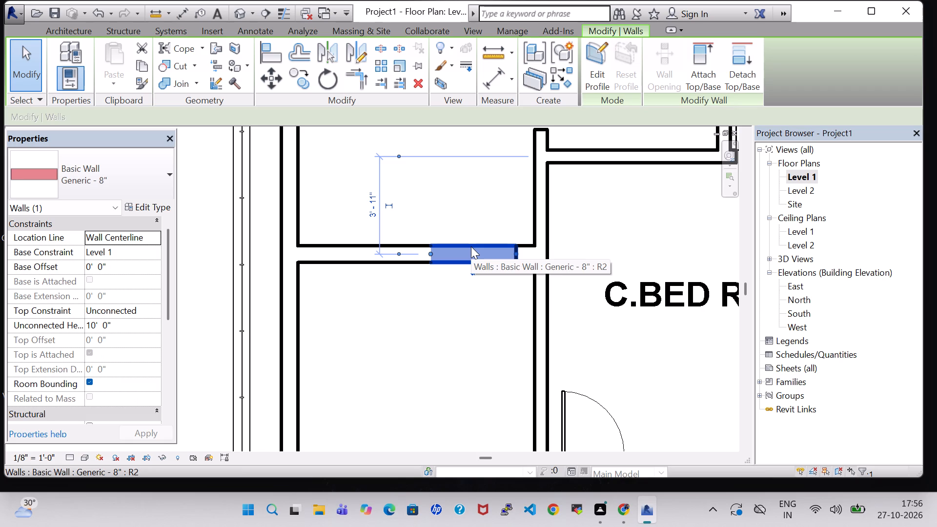
key(Delete)
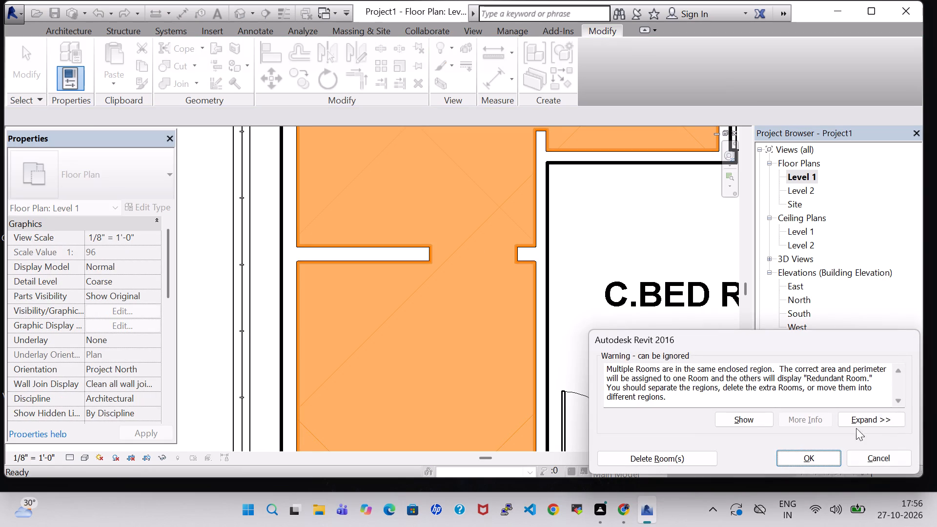
click(818, 456)
Widen the DINNING–LIVING opening by splitting off the end of its west wall stub and deleting that short piece.
scroll(470, 309, down, 7)
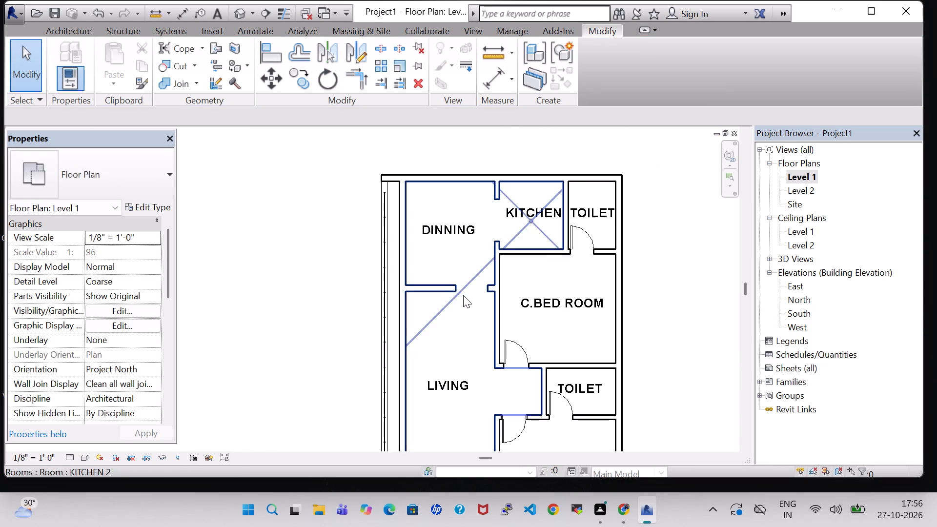
click(381, 48)
scroll(499, 300, up, 3)
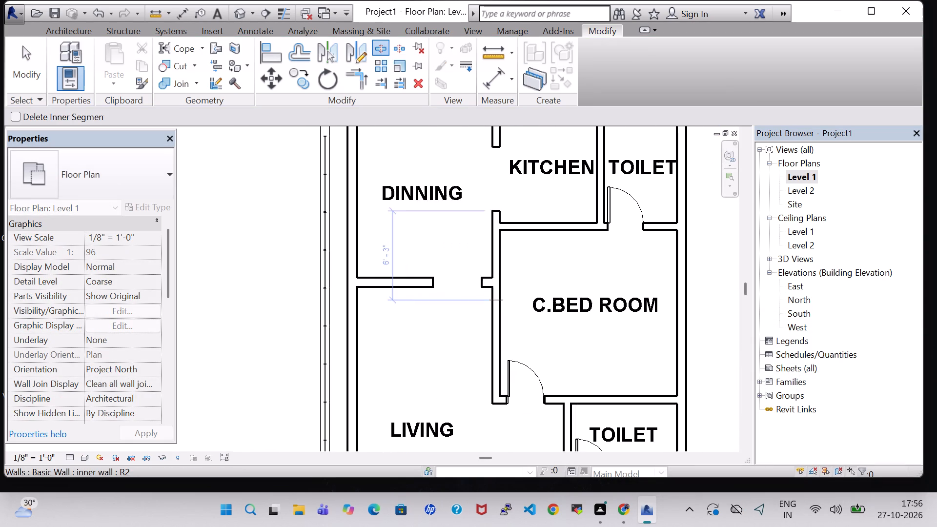
double_click(422, 284)
key(Escape)
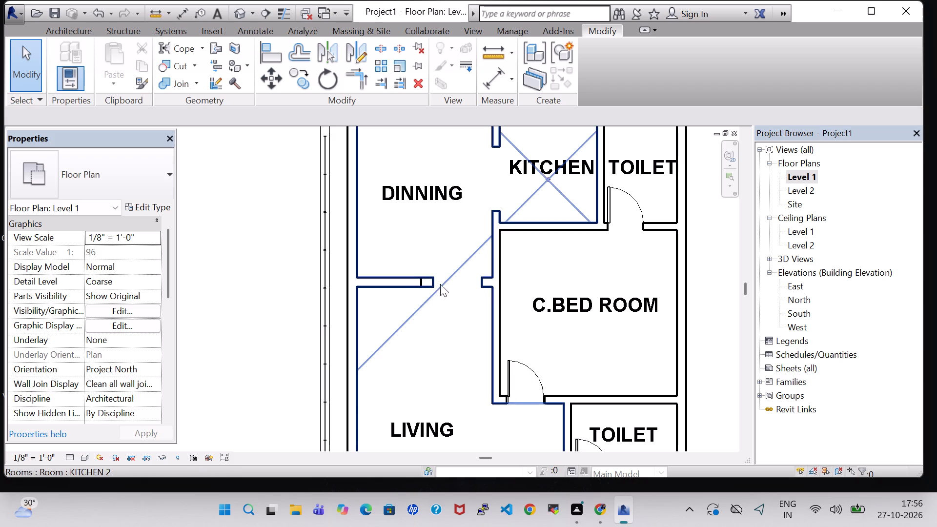
key(Escape)
click(435, 278)
key(Delete)
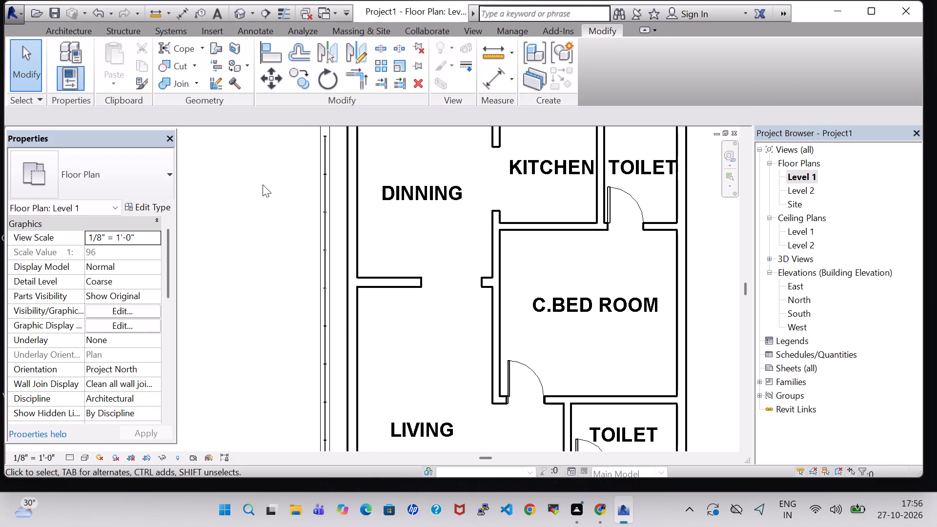
click(265, 224)
Load the window family Casement 3x3 with Trim from the US Imperial Windows library.
scroll(265, 228, down, 5)
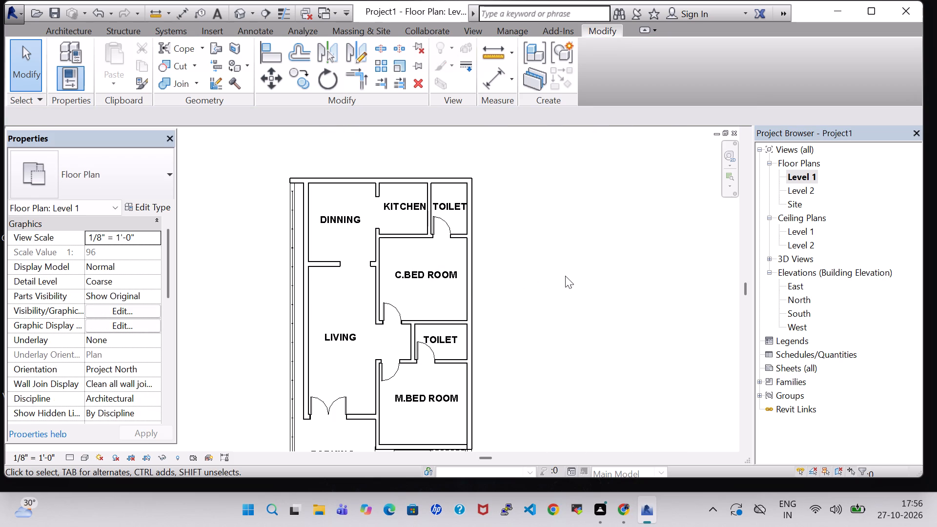
middle_drag(566, 285, 605, 252)
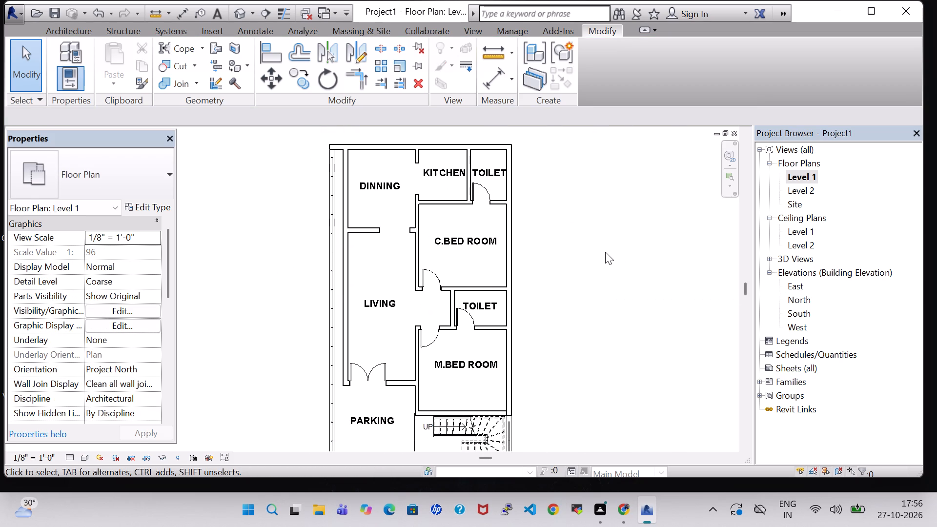
click(72, 31)
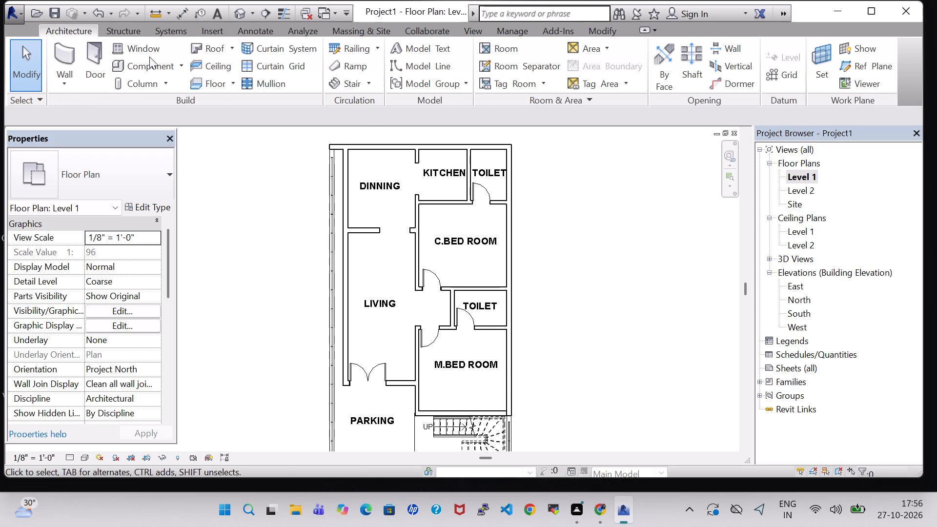
click(133, 46)
click(584, 75)
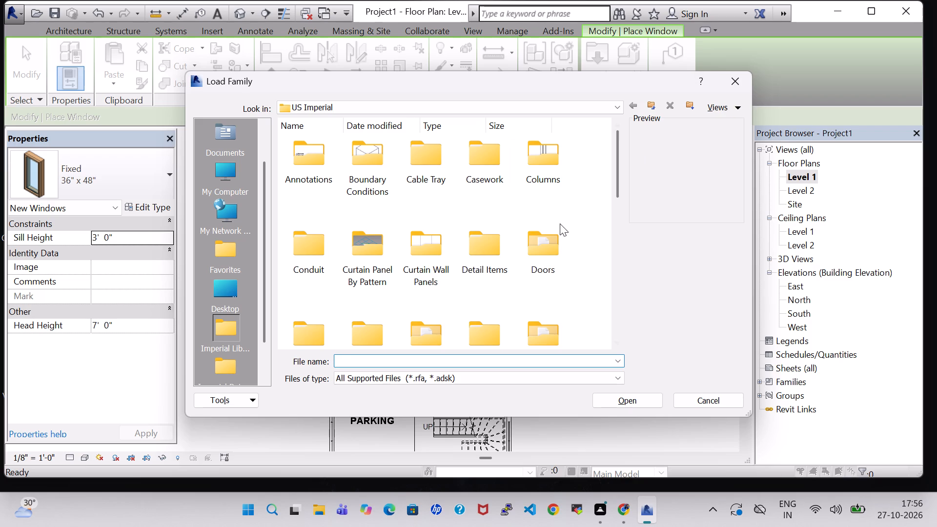
scroll(560, 223, down, 1)
scroll(548, 216, up, 1)
scroll(548, 216, down, 6)
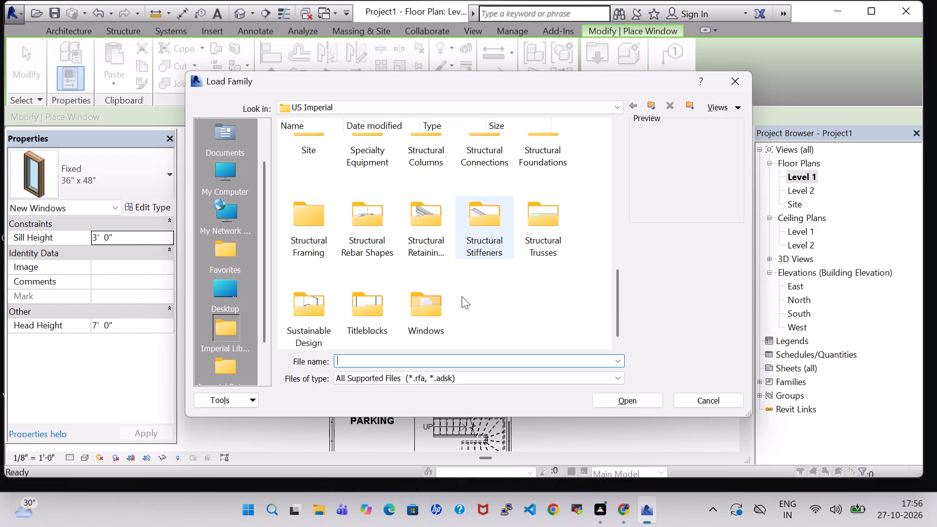
double_click(416, 297)
click(410, 170)
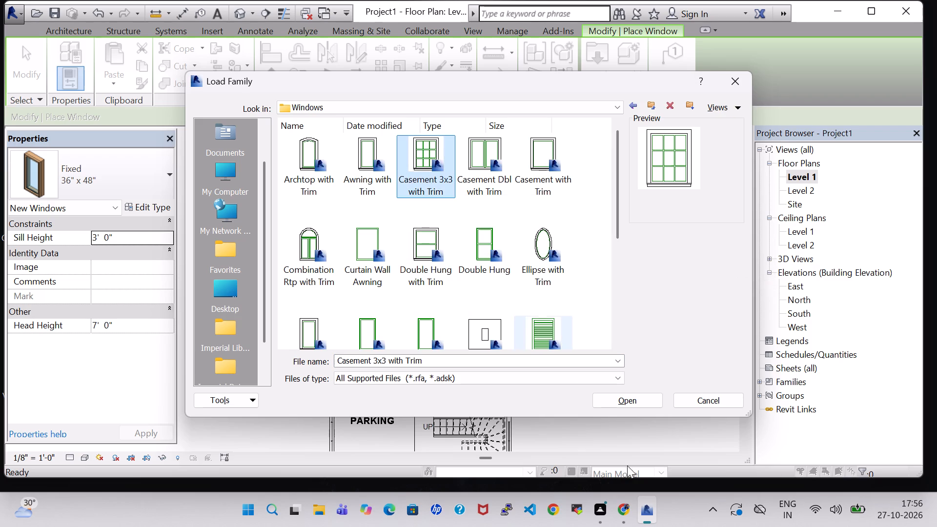
click(626, 401)
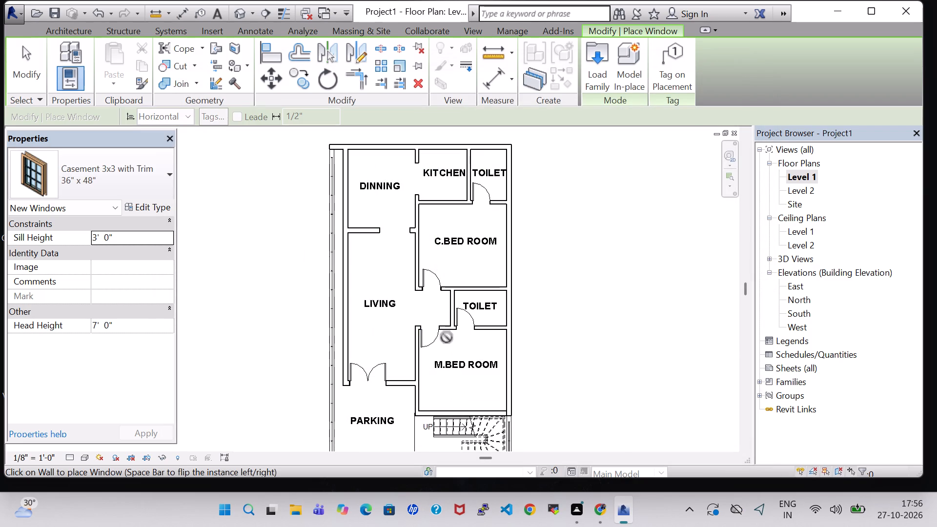
Place 36" x 48" casement windows in LIVING's west wall, about 6'-8" from its south wall, and in that south wall, about 2'-4" from the east wall.
scroll(364, 311, up, 1)
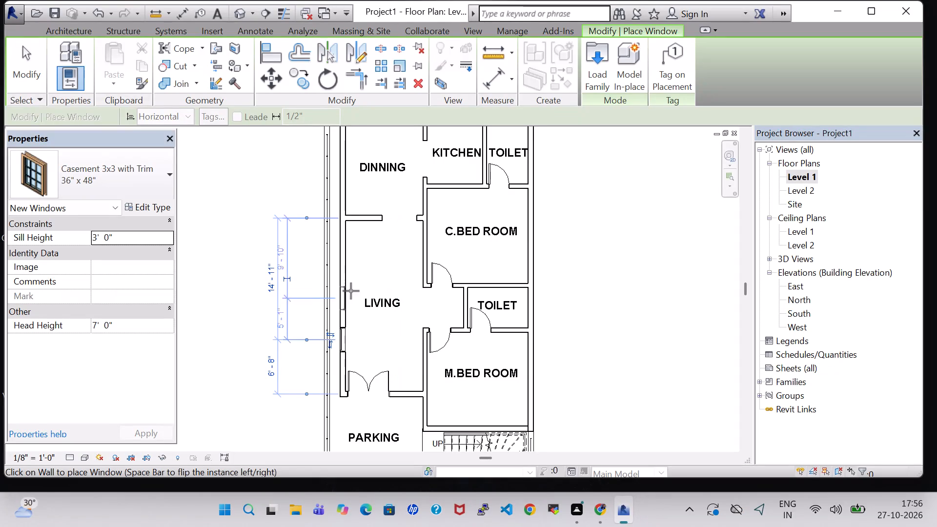
scroll(429, 403, up, 2)
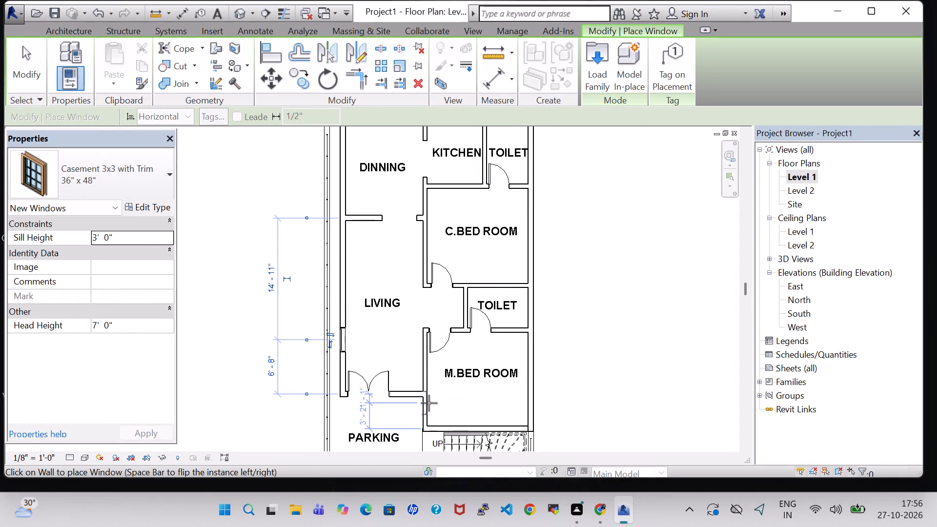
scroll(429, 403, up, 3)
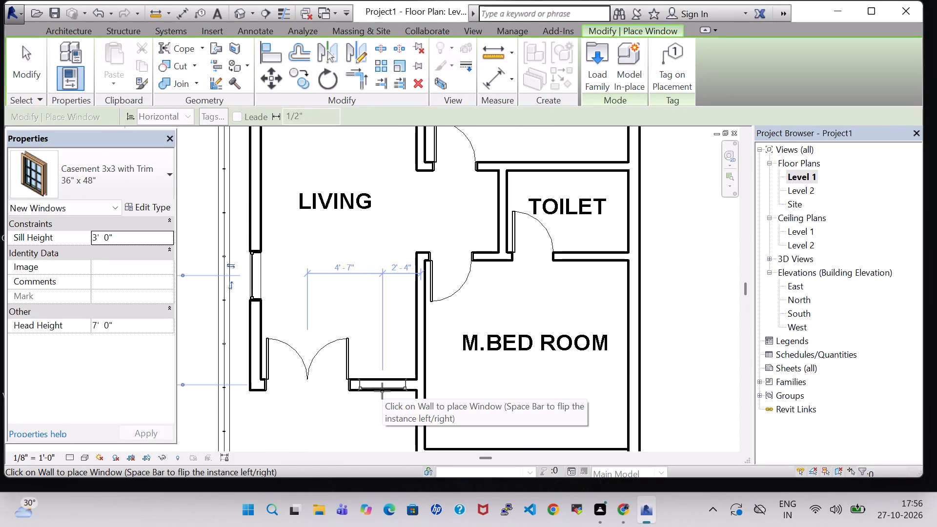
click(382, 391)
Place a 36" x 48" Casement 3x3 with Trim window midway along DINNING's north wall.
scroll(345, 282, down, 3)
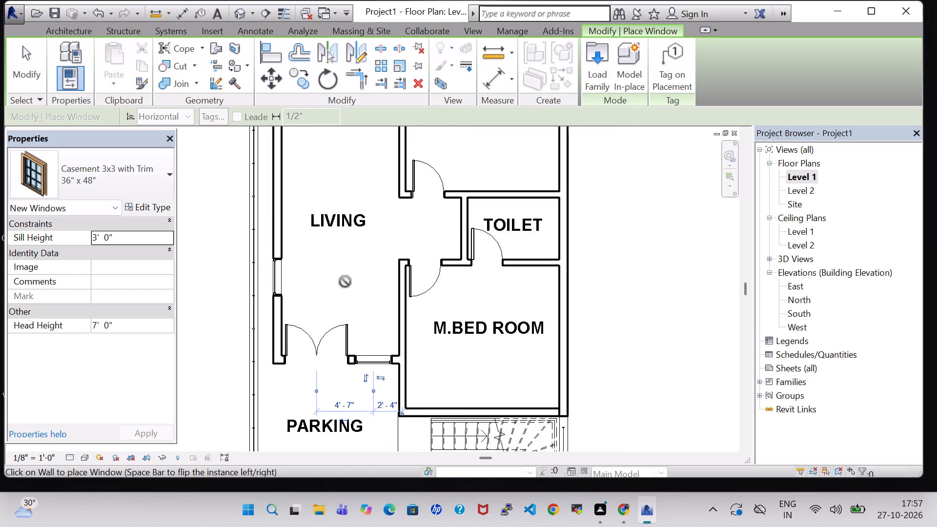
middle_drag(345, 282, 347, 343)
middle_drag(329, 243, 348, 354)
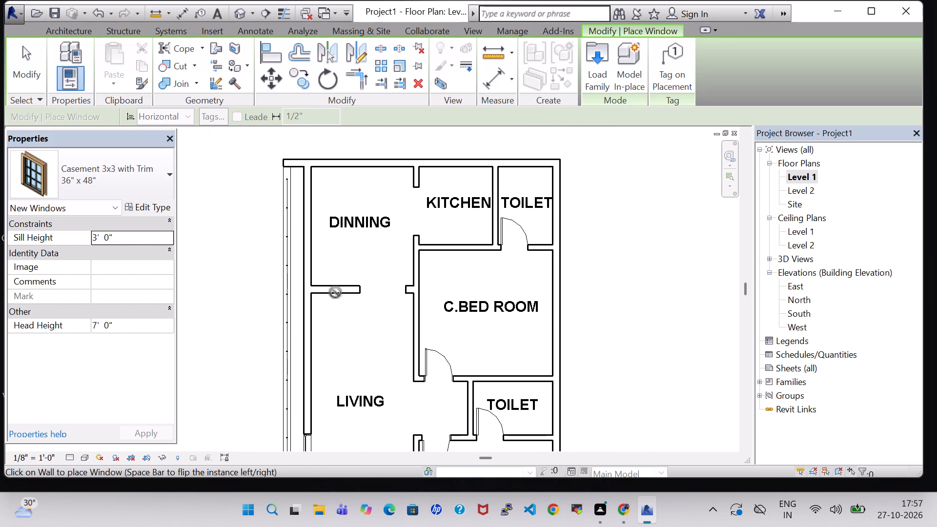
click(359, 161)
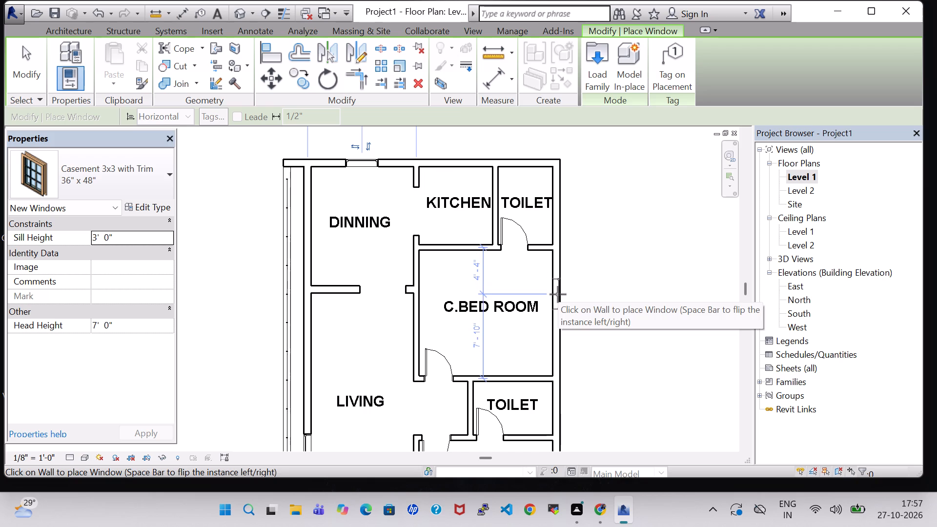
Place 36" x 48" casement windows in the east walls of C.BED ROOM, about 6'-1" from its north wall, and M.BED ROOM.
click(558, 313)
middle_drag(614, 372, 608, 342)
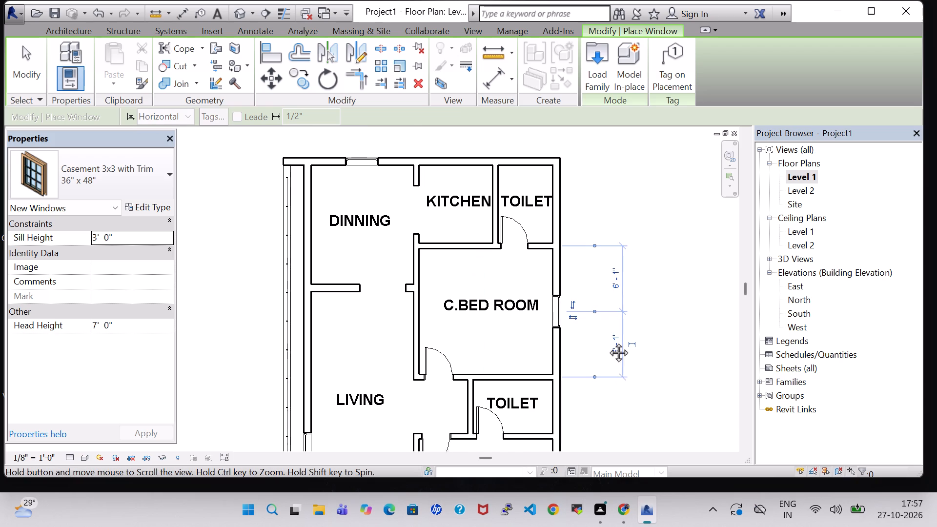
middle_drag(608, 342, 601, 267)
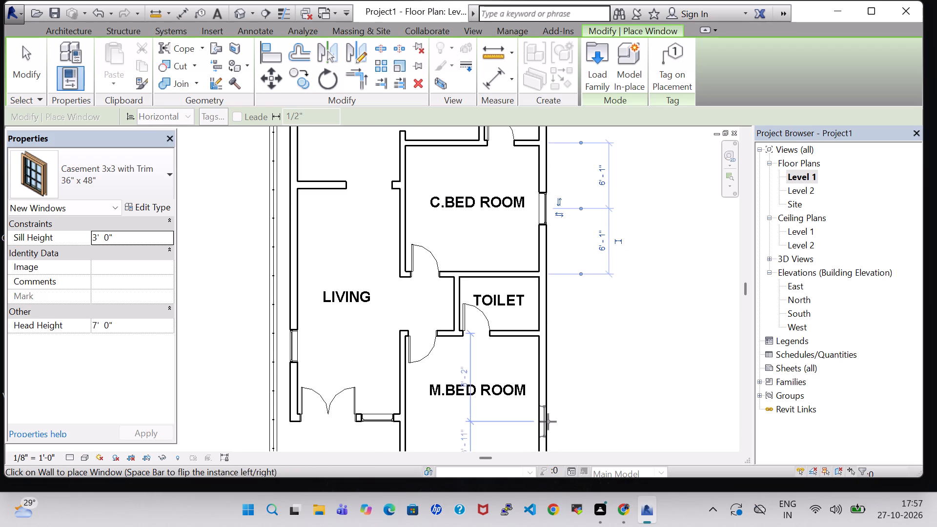
click(548, 424)
key(Escape)
key(Escape)
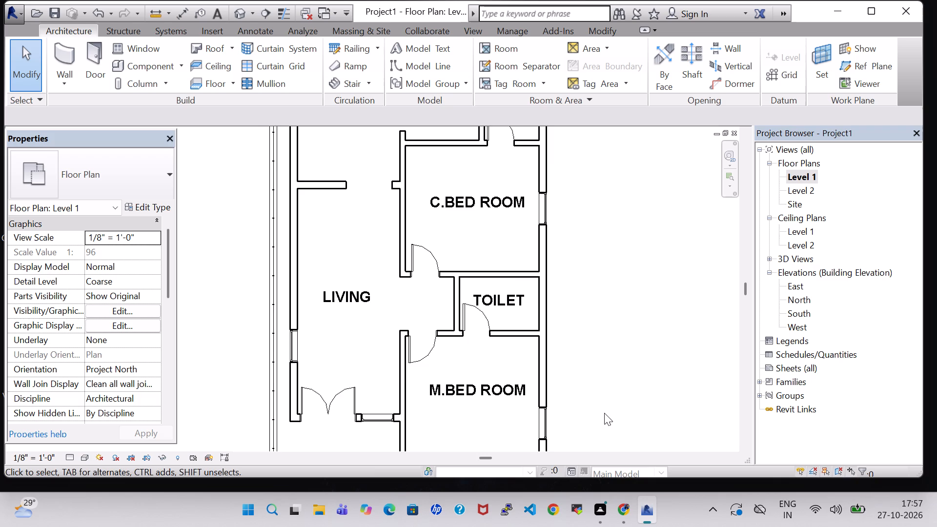
middle_drag(604, 413, 605, 282)
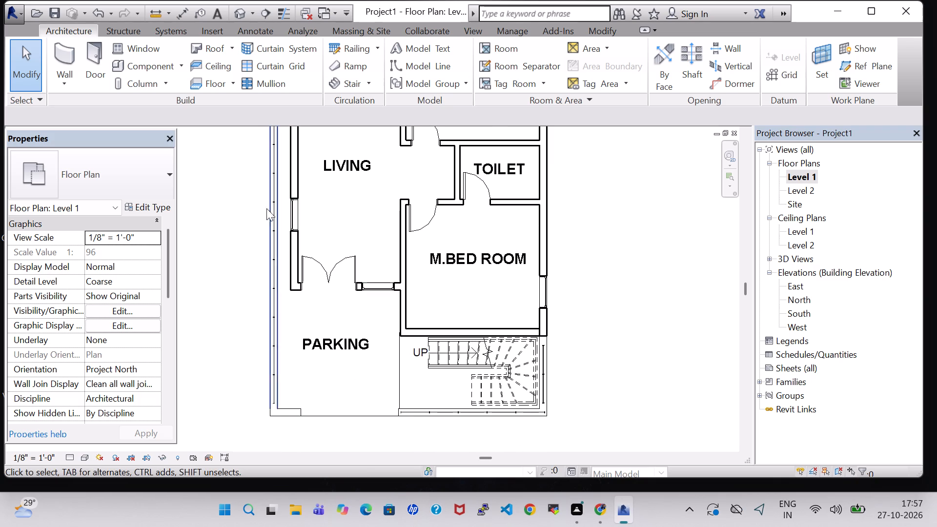
Change the casement window in LIVING's west wall to the 36" x 72" type of Casement 3x3 with Trim.
click(290, 208)
click(145, 172)
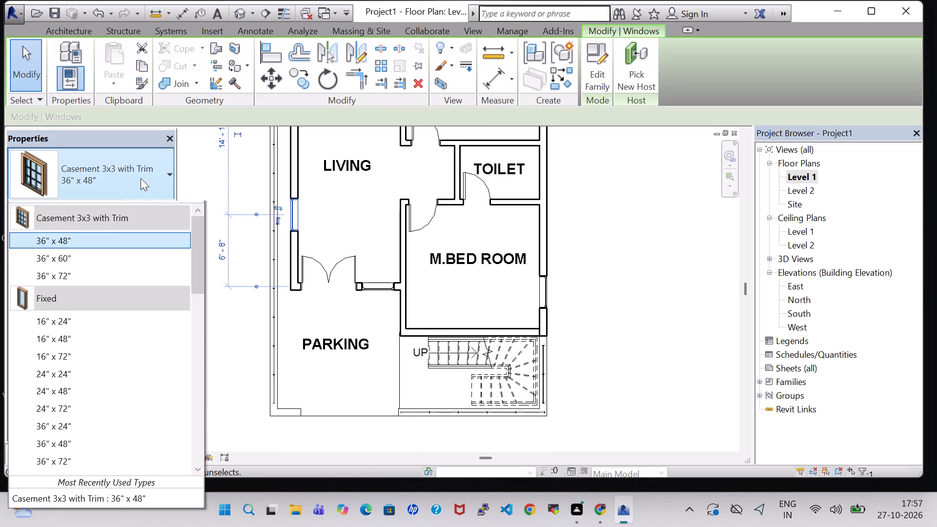
click(73, 290)
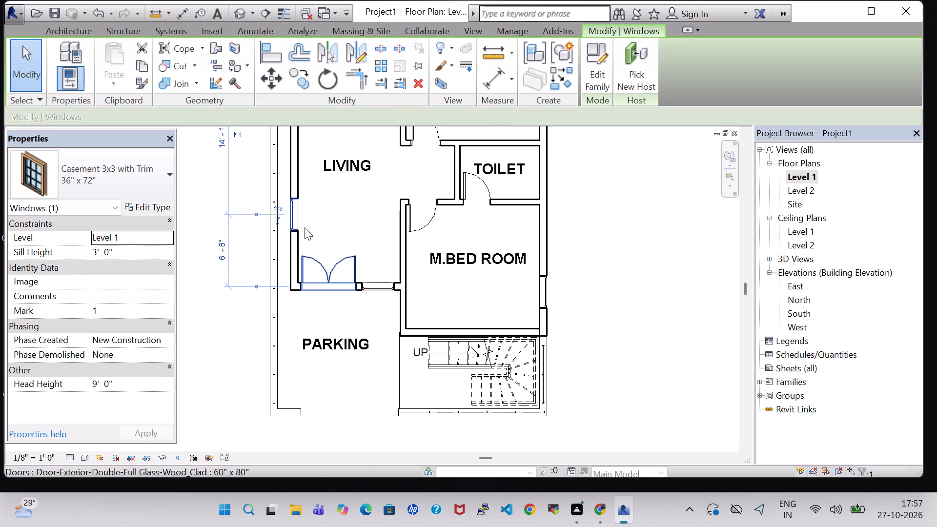
Set the 36" x 72" casement window type's width to 5' 0" and its height to 5' 0".
click(149, 205)
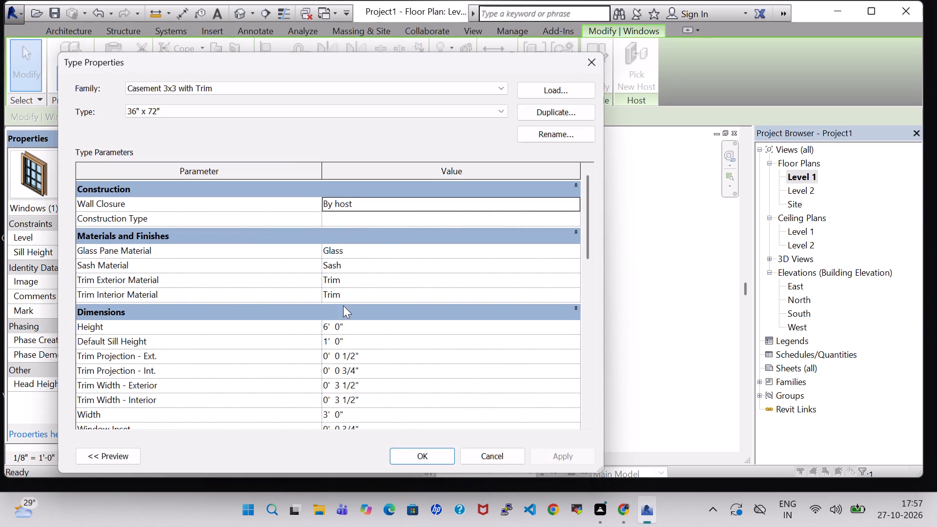
scroll(328, 330, down, 3)
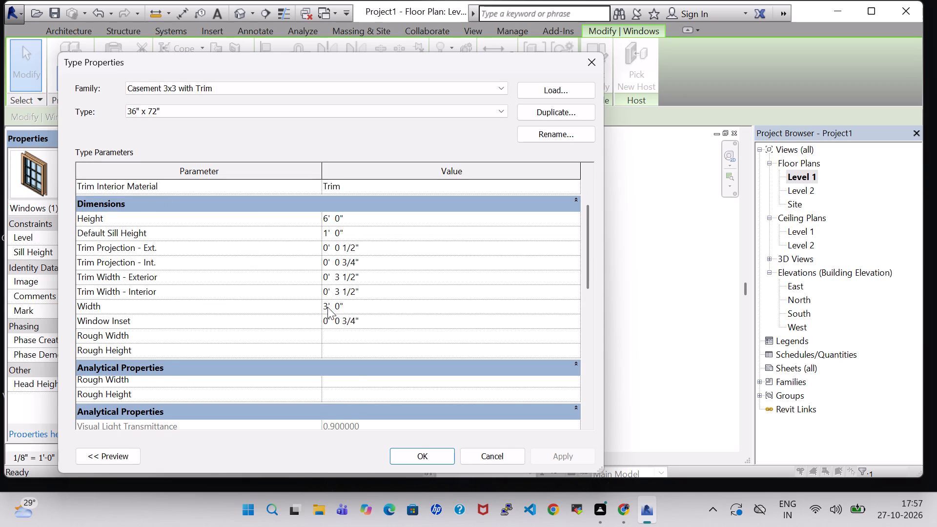
click(327, 307)
key(Right)
key(BackSpace)
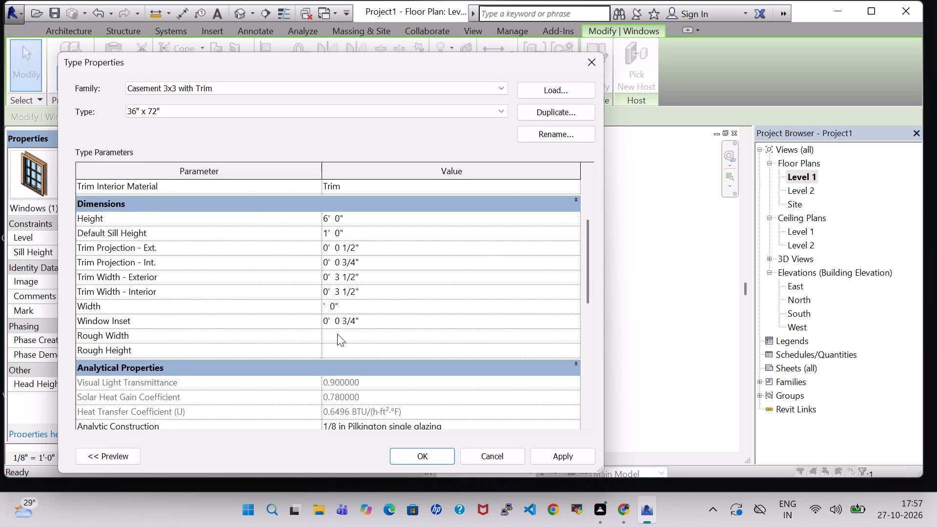
key(5)
scroll(336, 294, up, 2)
click(328, 295)
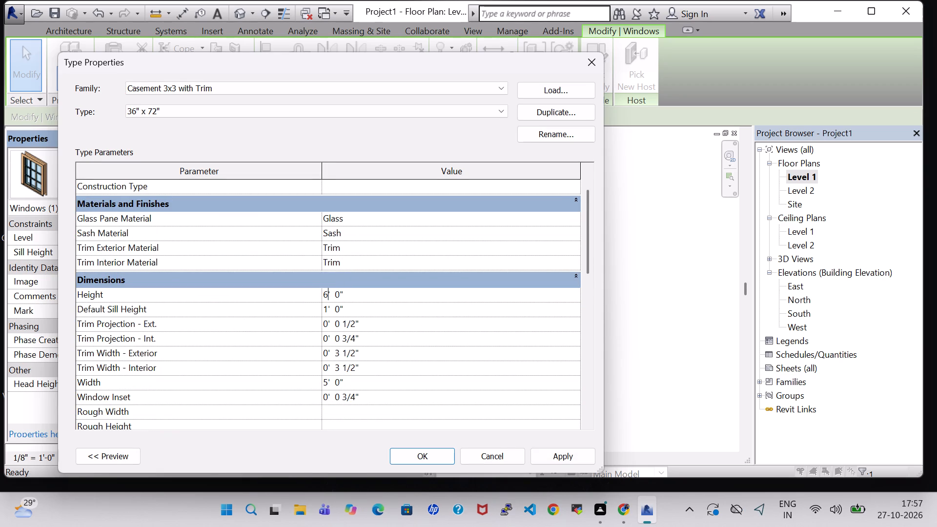
key(BackSpace)
key(5)
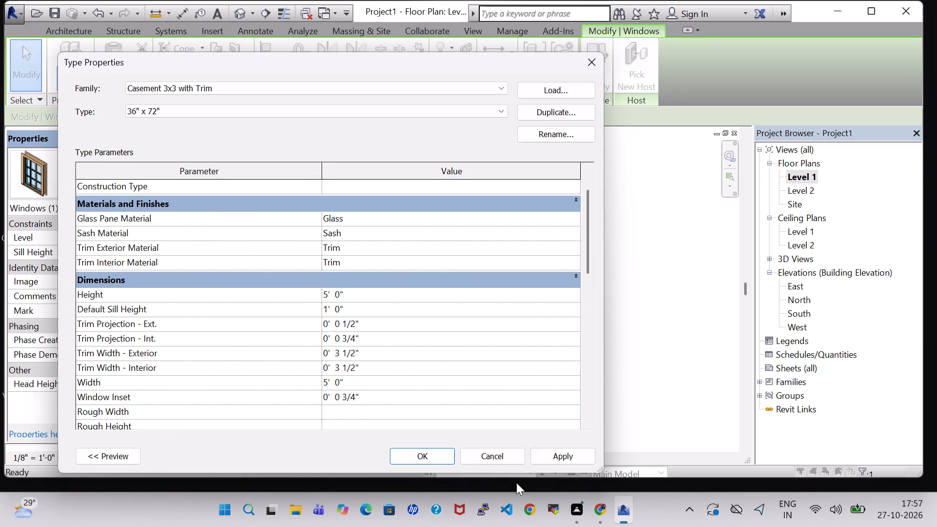
click(580, 464)
click(444, 459)
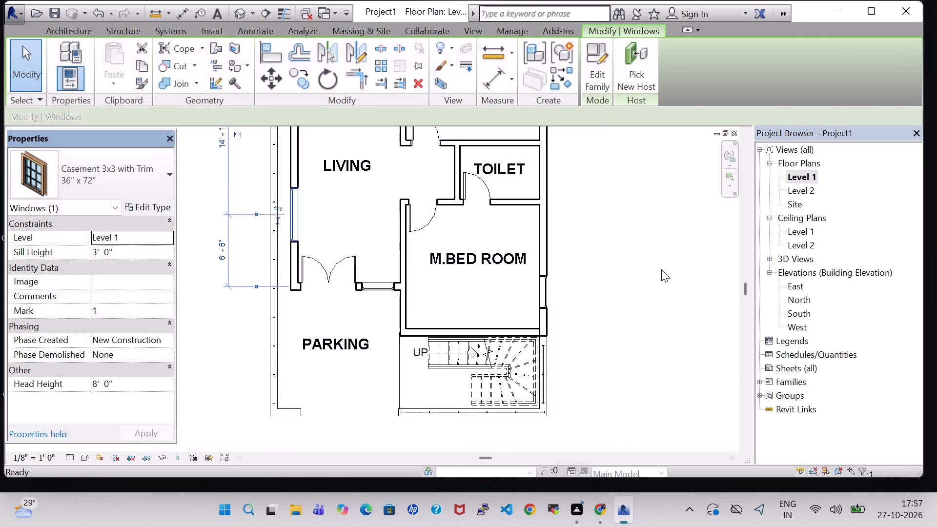
click(640, 277)
Change the casement windows in M.BED ROOM's east wall, DINNING's north wall and C.BED ROOM's east wall to the 36" x 72" type.
click(547, 288)
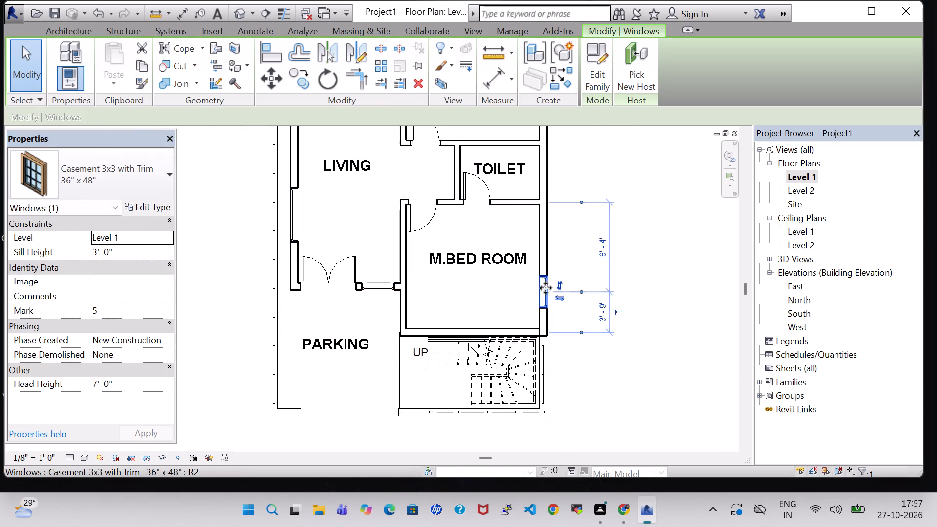
click(122, 177)
click(89, 292)
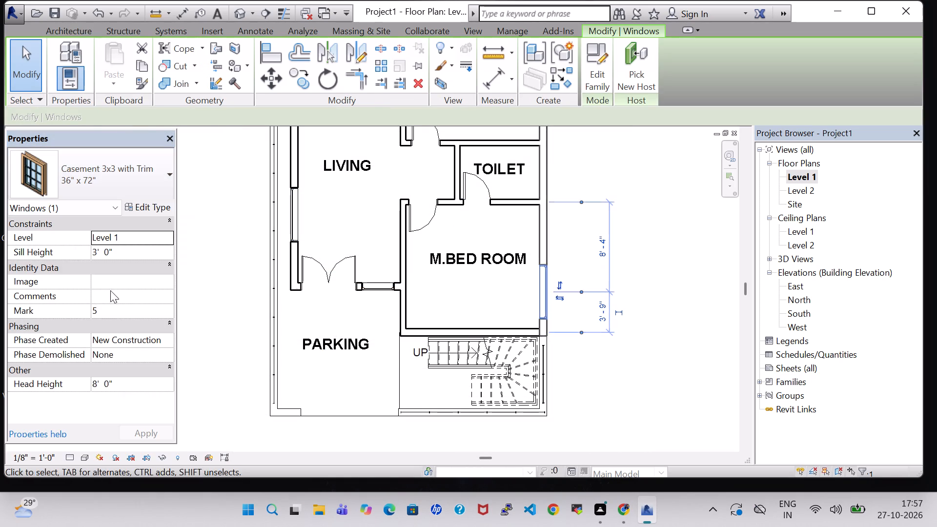
click(657, 256)
middle_drag(604, 240, 623, 398)
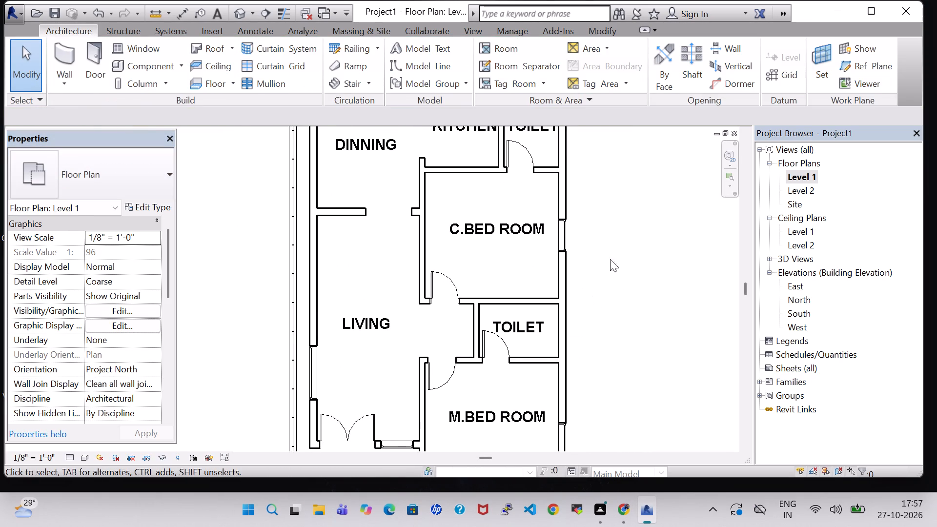
middle_drag(618, 226, 631, 345)
click(376, 204)
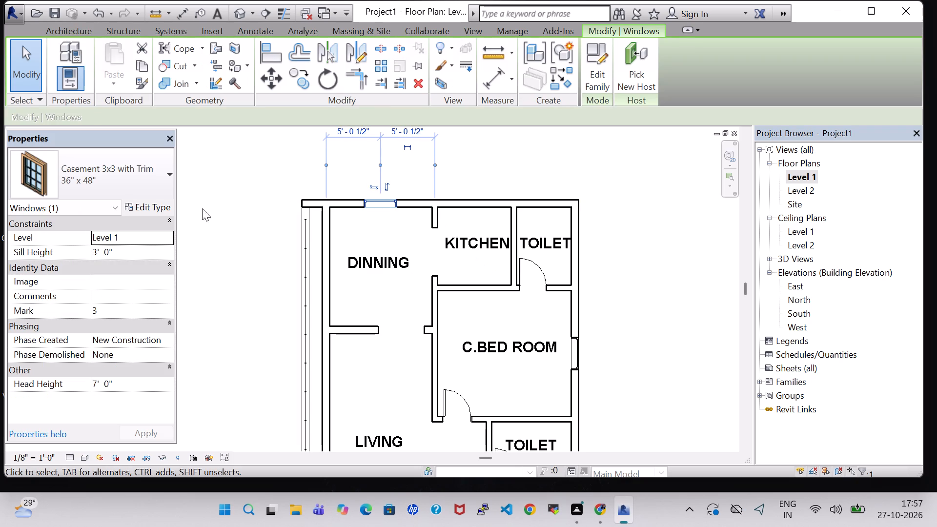
click(111, 167)
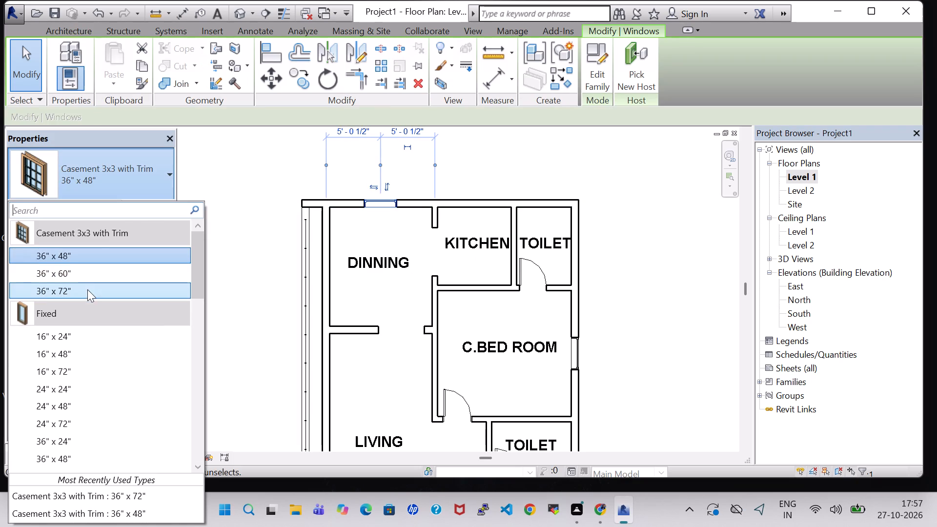
click(87, 289)
click(644, 285)
click(573, 360)
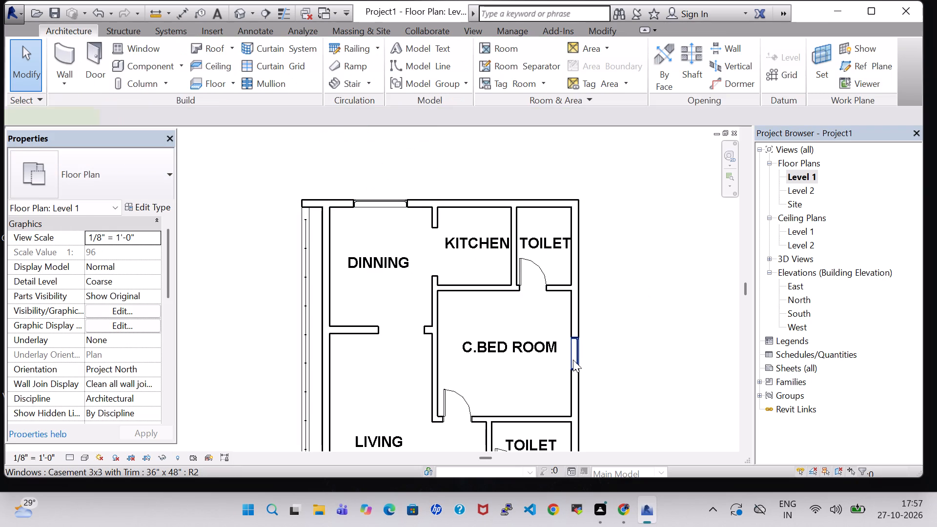
click(117, 175)
click(97, 288)
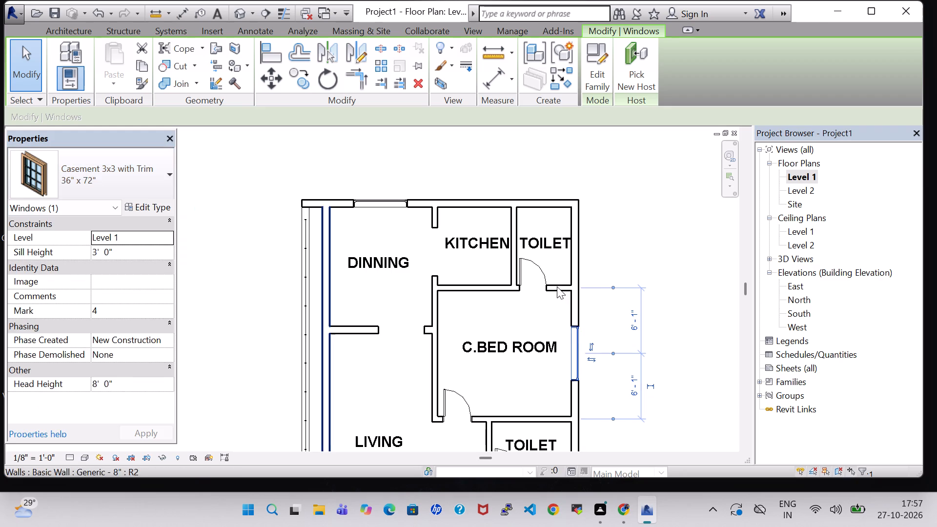
click(649, 228)
Inspect the casement windows and the double door on the building's outer walls from all sides in the 3D view.
scroll(649, 228, down, 2)
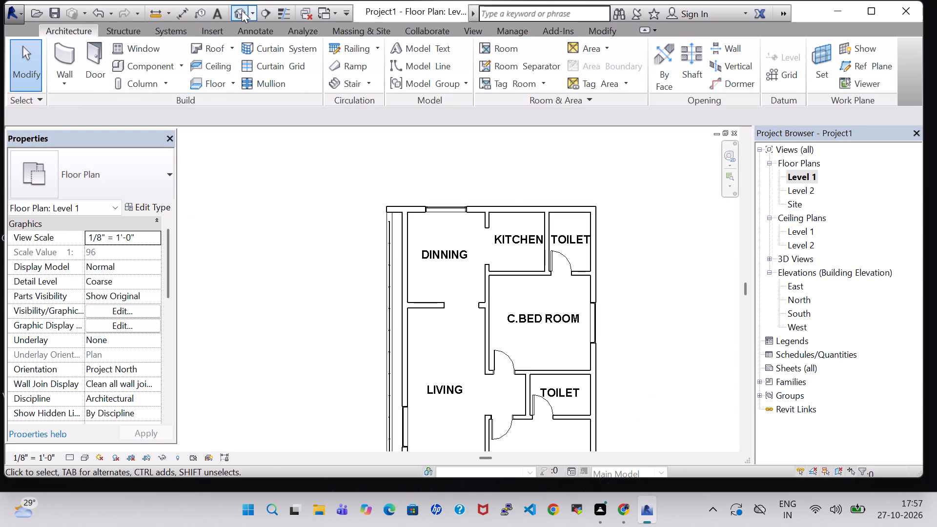
click(242, 10)
shift+middle_drag(547, 360, 566, 329)
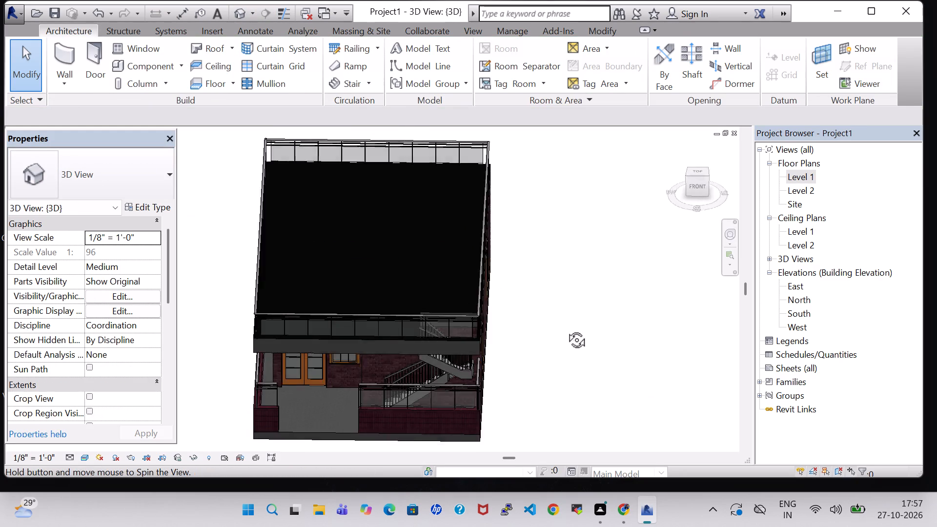
shift+middle_drag(566, 329, 590, 280)
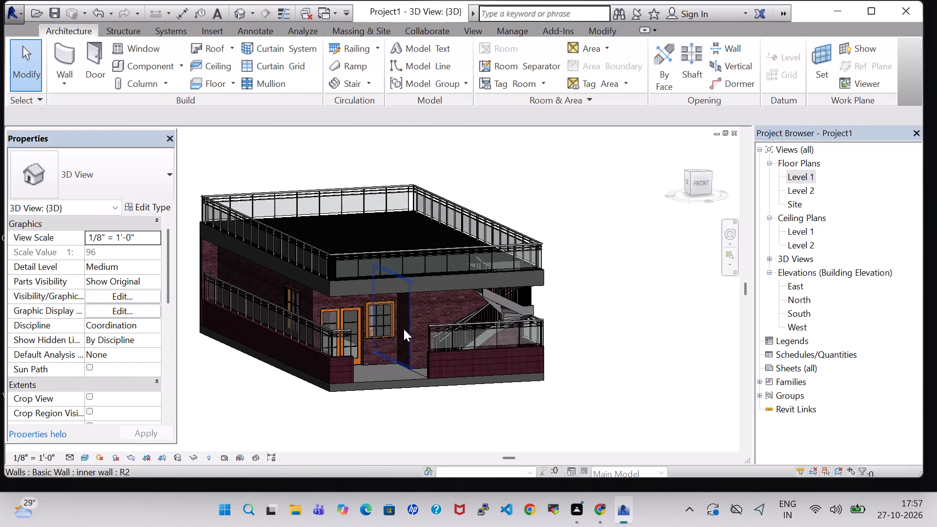
scroll(404, 329, up, 4)
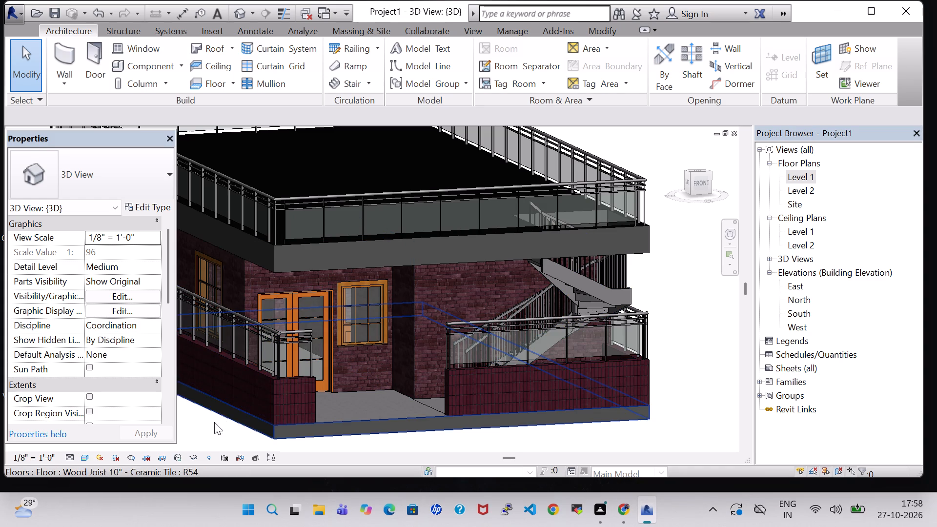
shift+middle_drag(214, 422, 269, 424)
shift+middle_drag(271, 424, 353, 424)
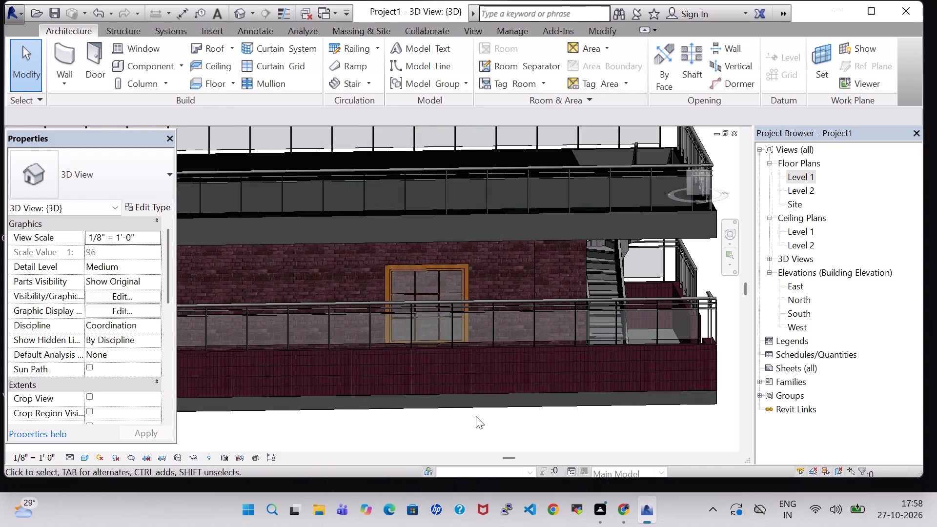
shift+middle_drag(478, 416, 330, 413)
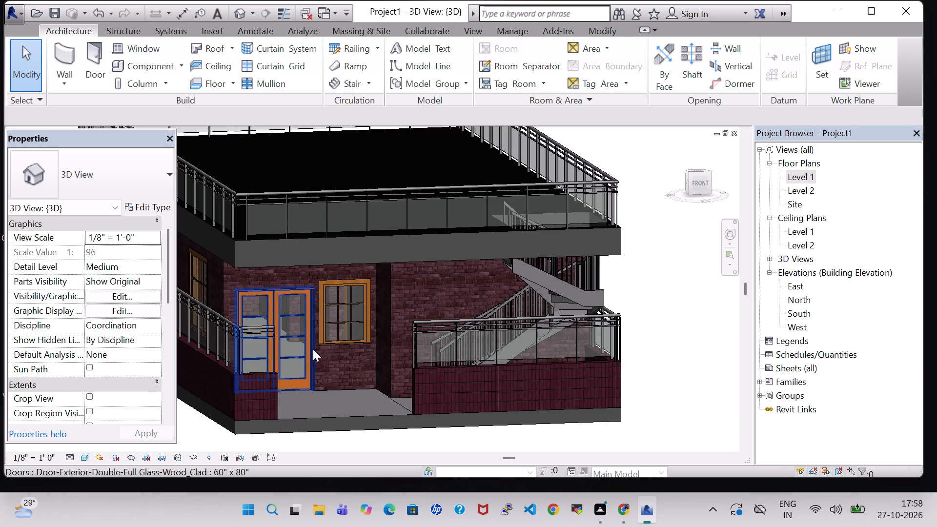
shift+middle_drag(667, 328, 578, 332)
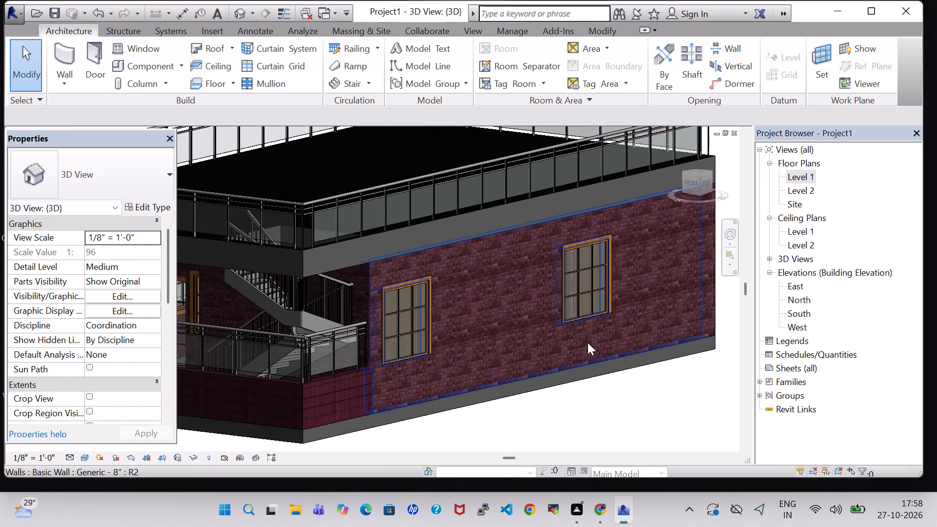
middle_drag(636, 392, 427, 405)
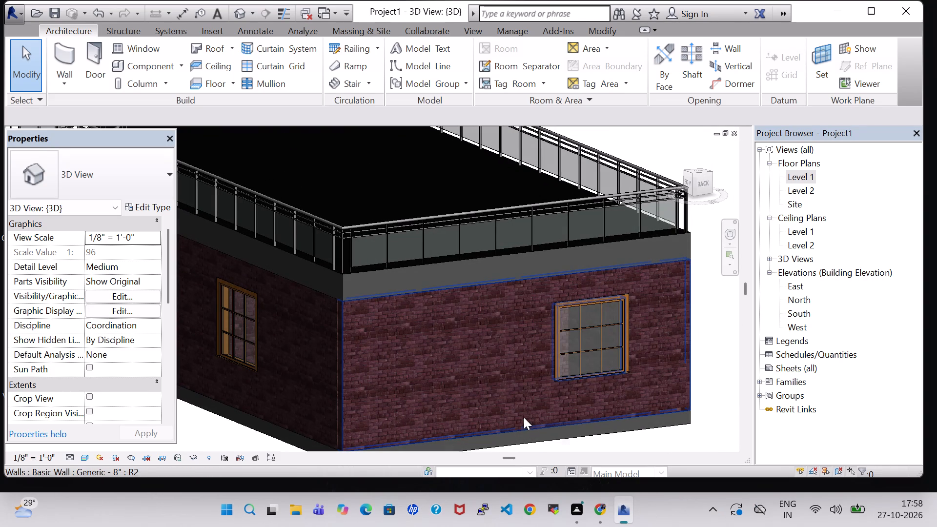
Return to the Level 1 plan and load the window family Casement Dbl with Trim from the US Imperial Windows library.
double_click(803, 176)
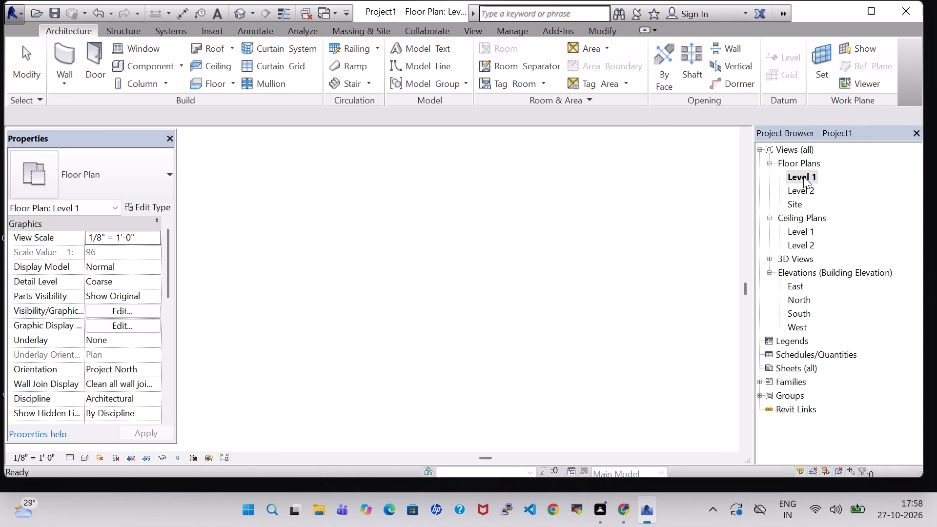
scroll(491, 215, down, 2)
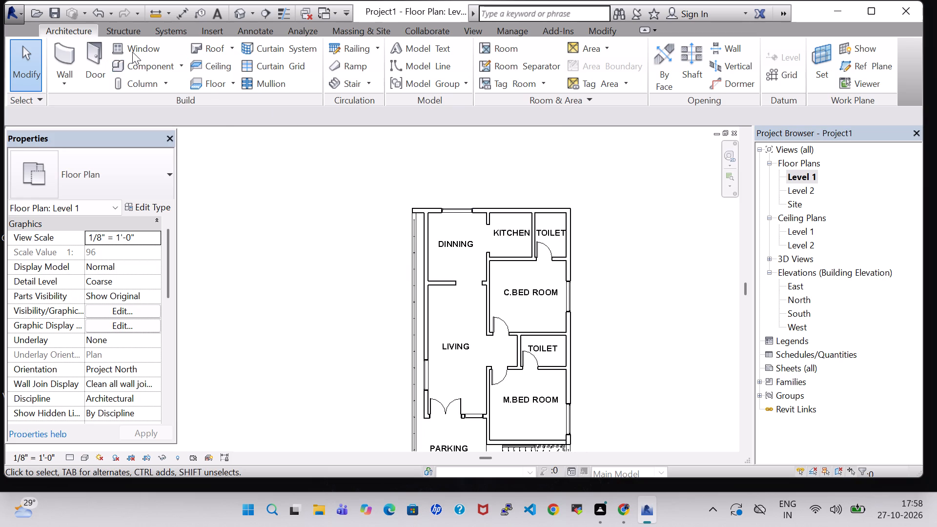
click(132, 52)
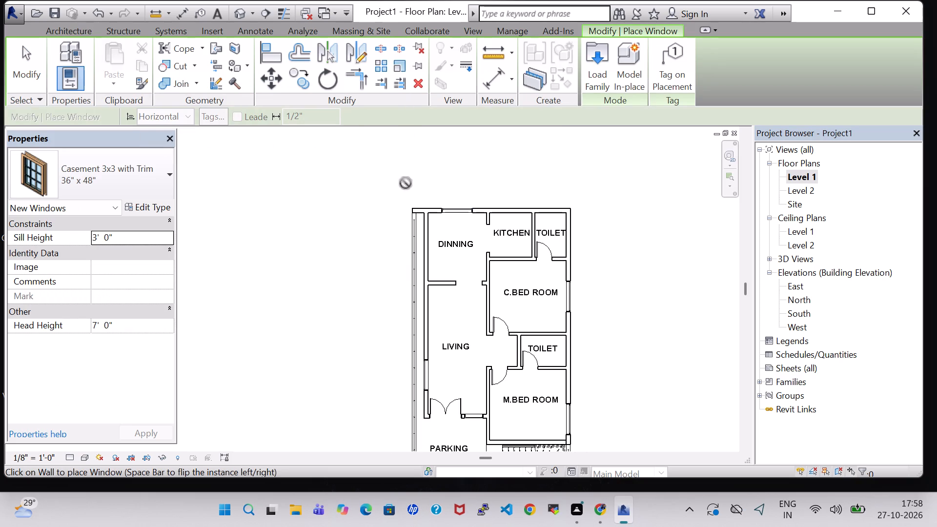
click(608, 67)
scroll(526, 223, down, 2)
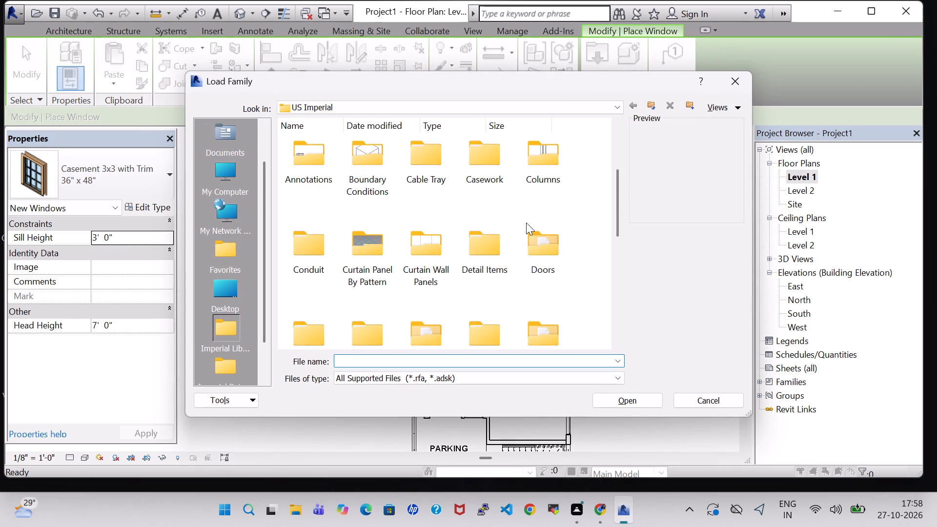
scroll(526, 223, down, 5)
double_click(414, 304)
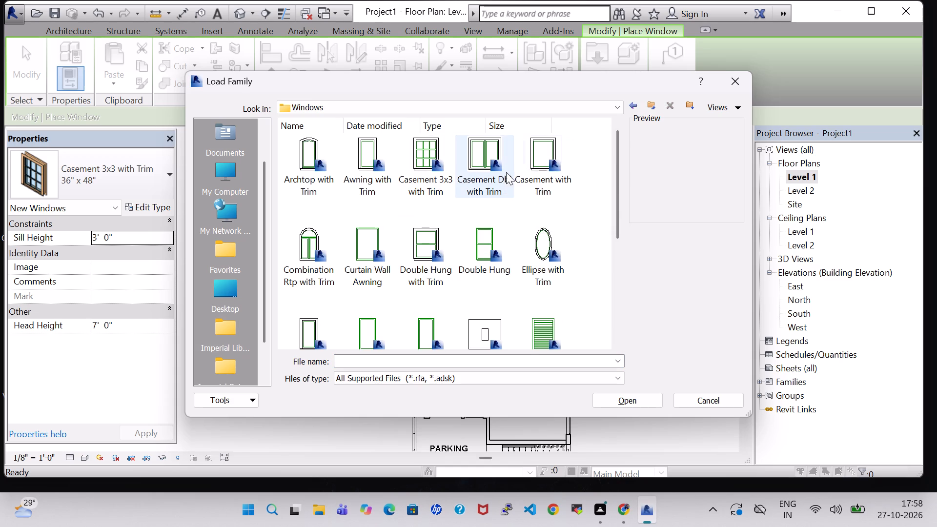
click(492, 169)
click(643, 402)
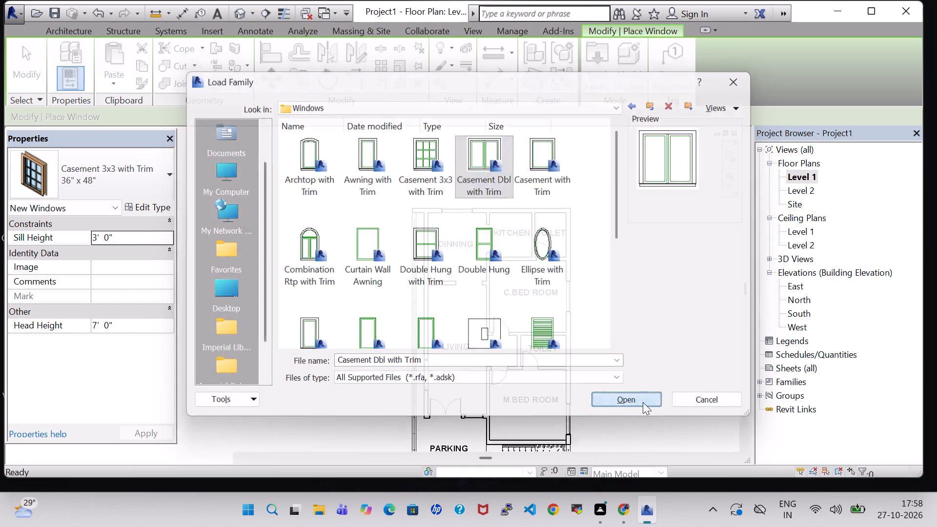
Place a 48" x 48" Casement Dbl with Trim window midway along KITCHEN's north wall and check it in 3D.
scroll(521, 223, up, 4)
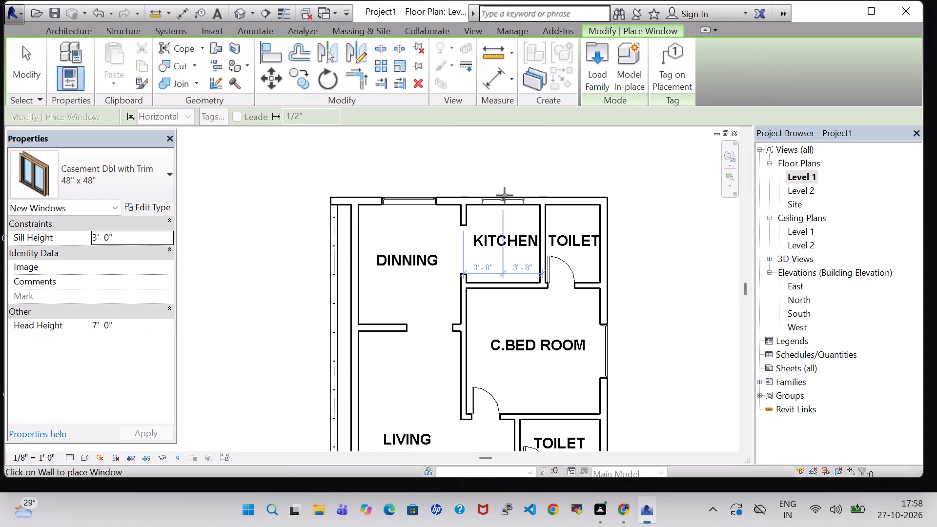
click(505, 195)
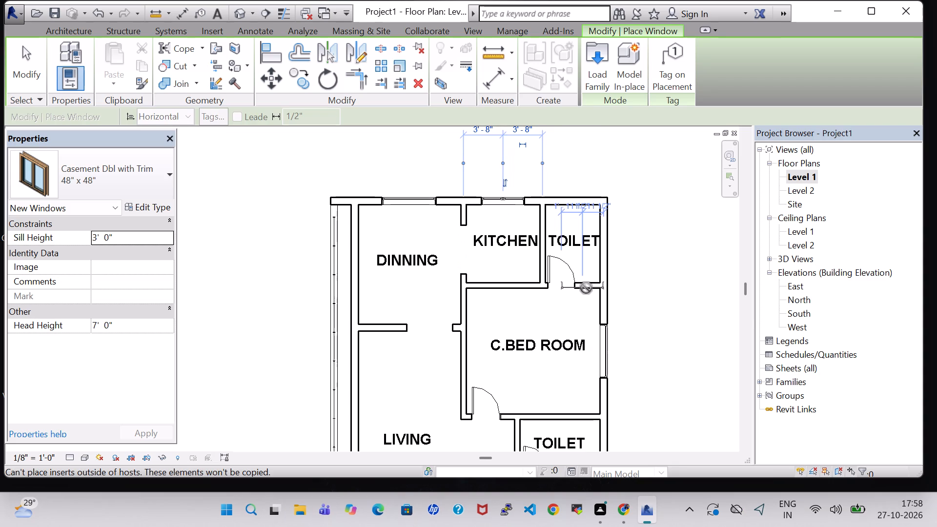
key(Escape)
key(Escape)
click(236, 10)
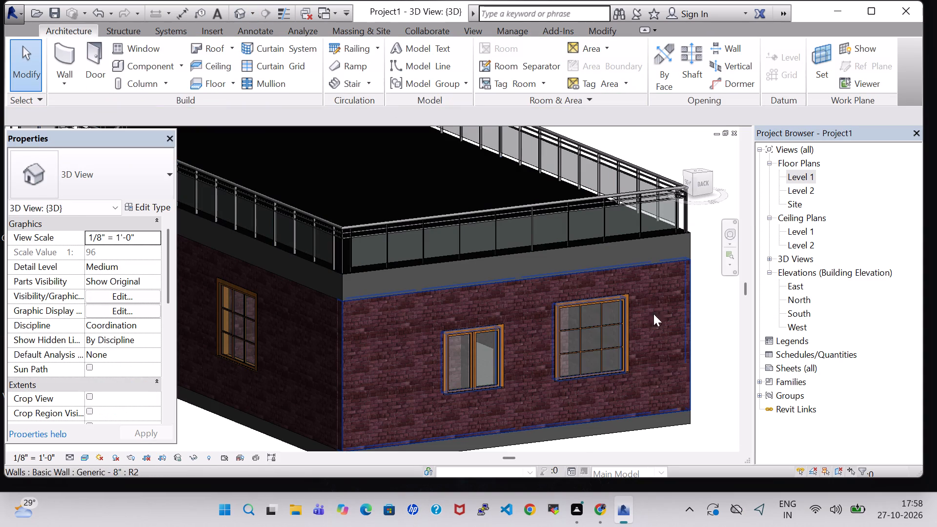
Return to the Level 1 plan and load the window family Transom with Trim from the US Imperial Windows library.
double_click(807, 176)
scroll(519, 222, down, 1)
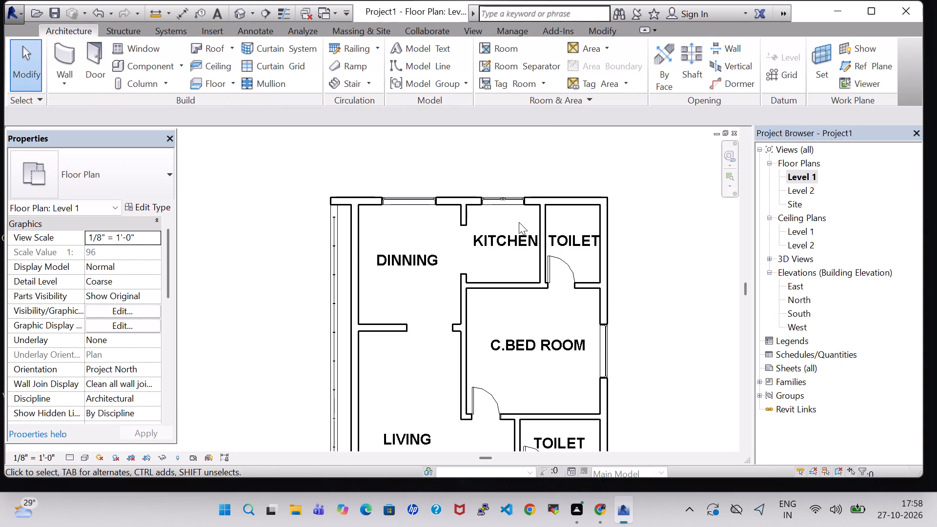
click(148, 51)
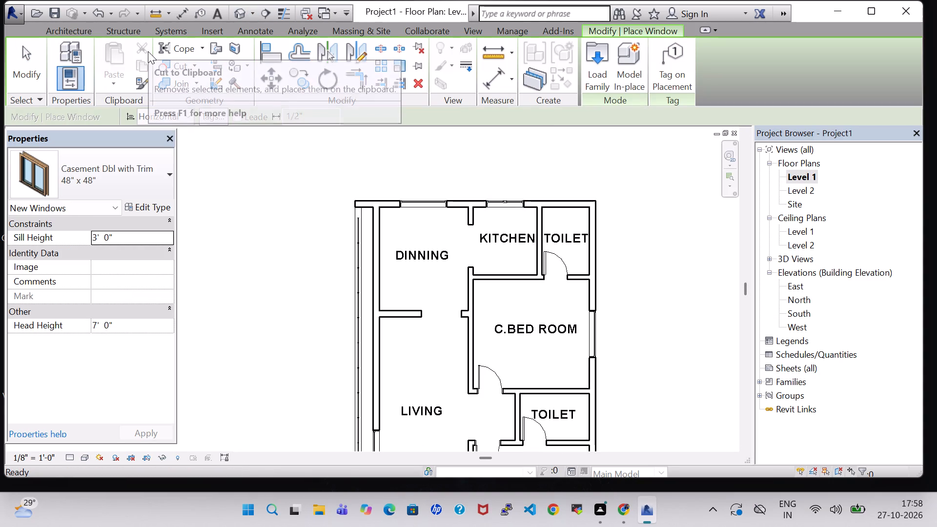
click(590, 80)
scroll(581, 243, down, 8)
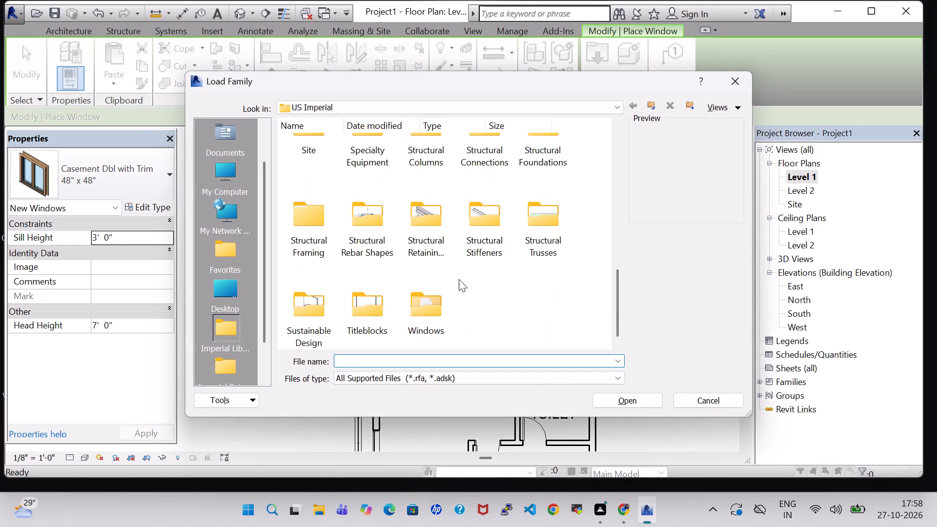
double_click(439, 305)
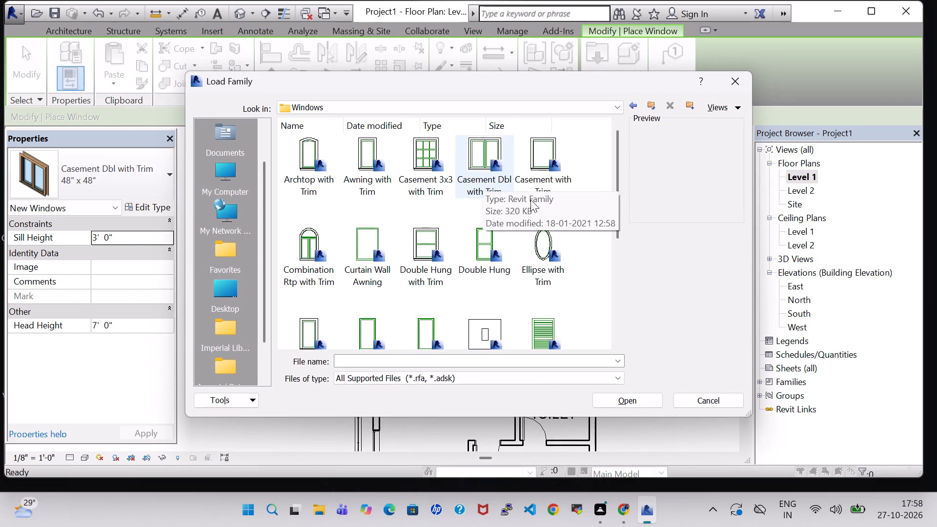
scroll(530, 200, down, 10)
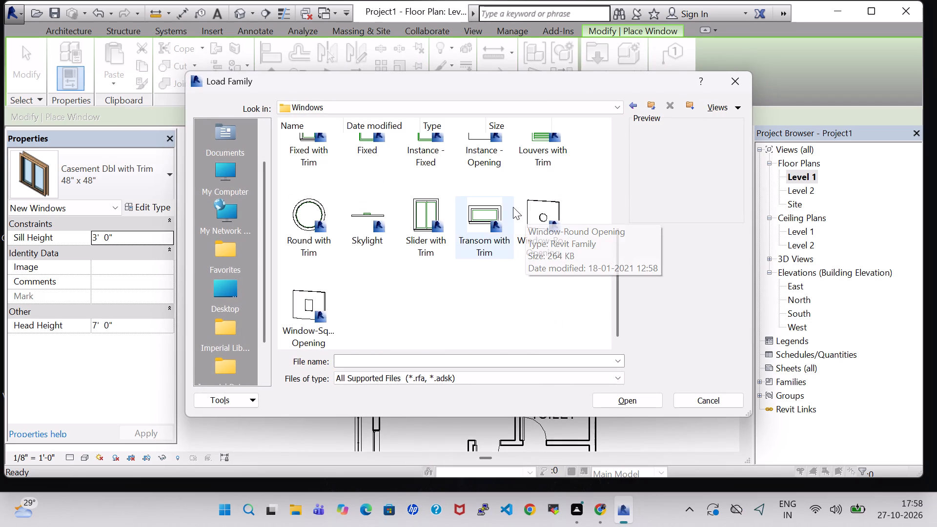
click(493, 222)
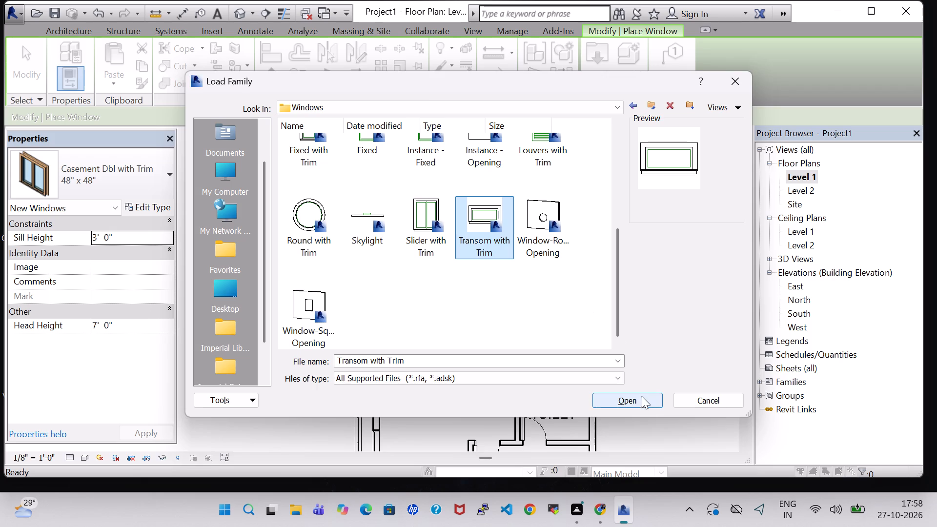
click(642, 397)
Place 24" x 24" Transom with Trim windows midway along the TOILET's north wall beside KITCHEN and in the east wall of the TOILET between the bedrooms.
scroll(588, 258, up, 5)
middle_drag(555, 195, 561, 243)
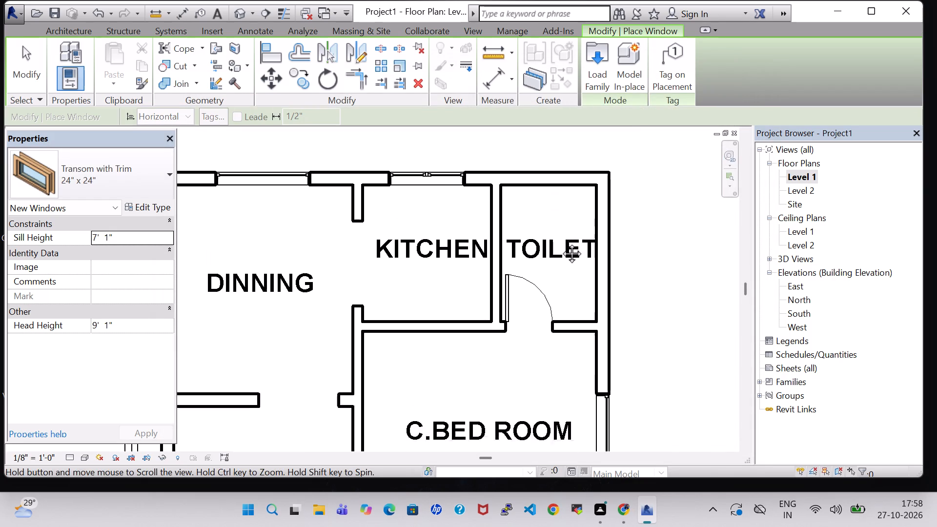
middle_drag(561, 243, 559, 259)
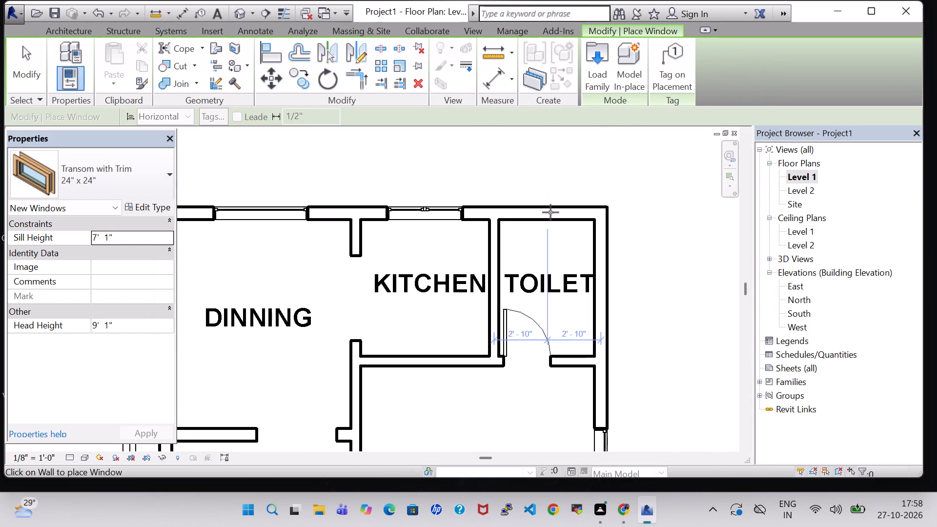
click(550, 212)
scroll(556, 259, down, 4)
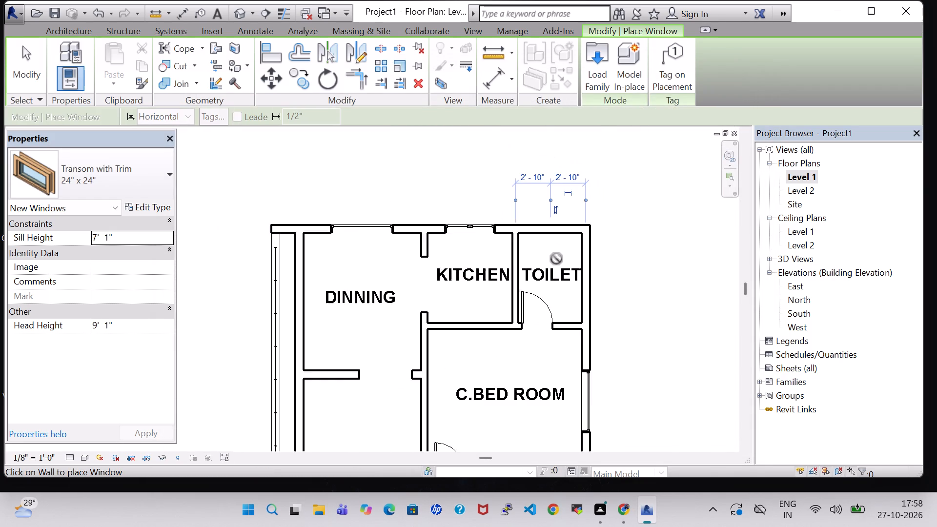
middle_drag(614, 291, 577, 208)
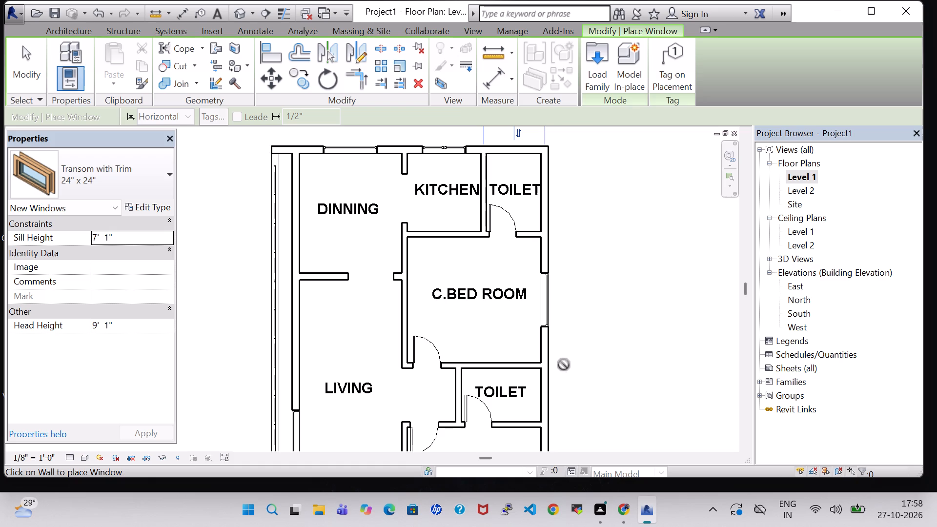
click(544, 402)
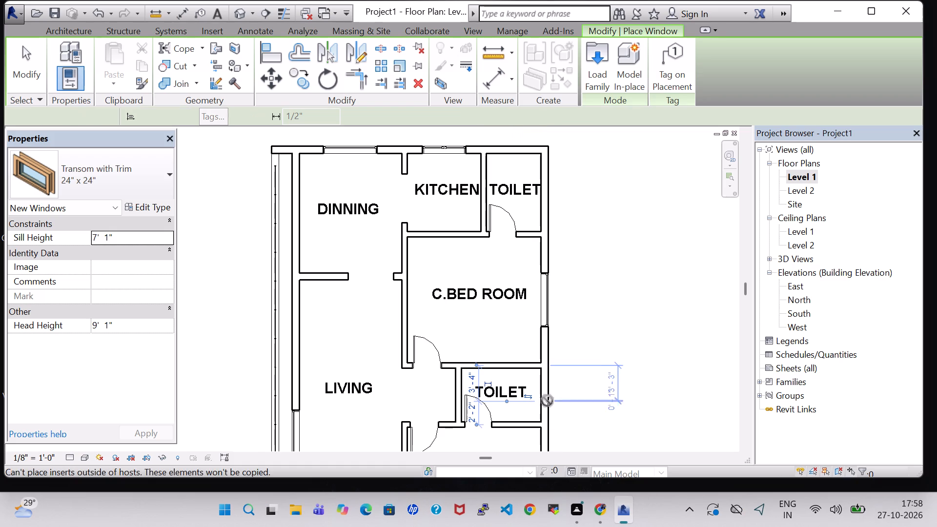
key(Escape)
key(Escape)
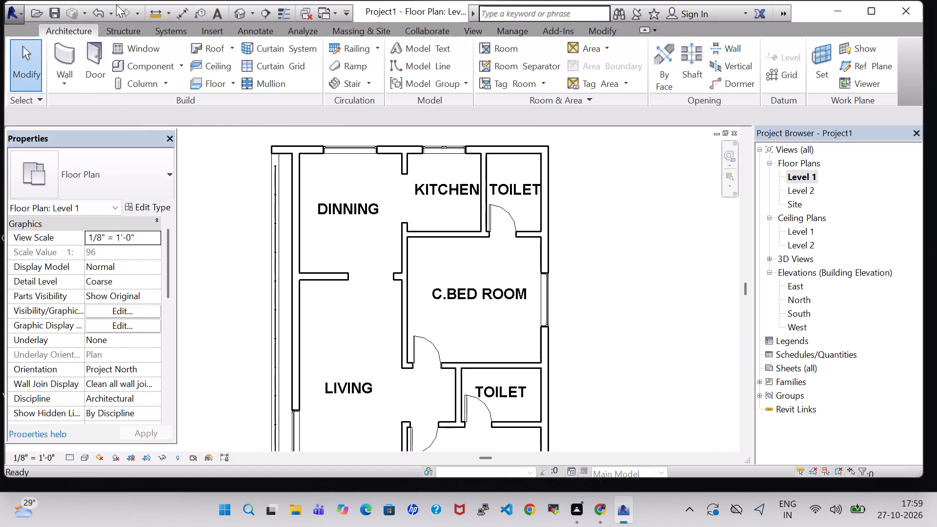
Inspect the toilet windows and the building's outer walls from several sides in the 3D view, and return to the whole Level 1 plan.
double_click(233, 12)
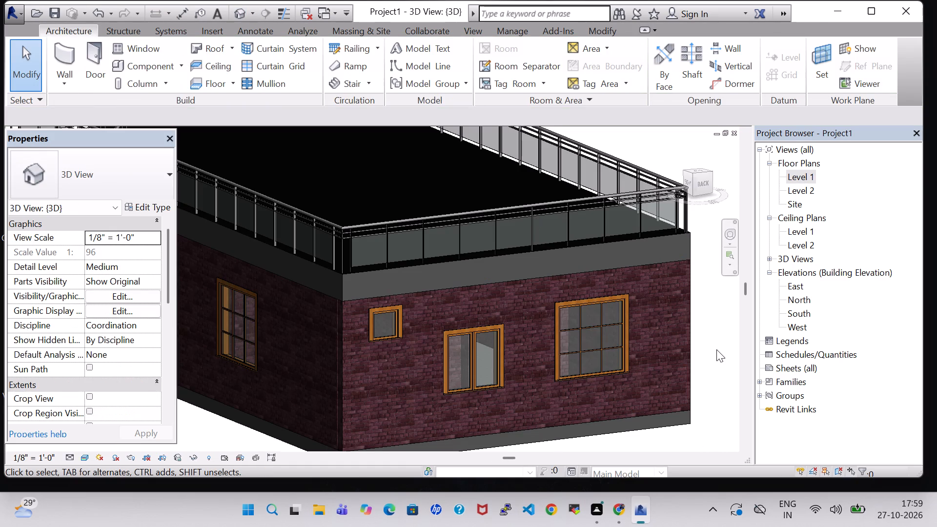
shift+middle_drag(711, 342, 635, 356)
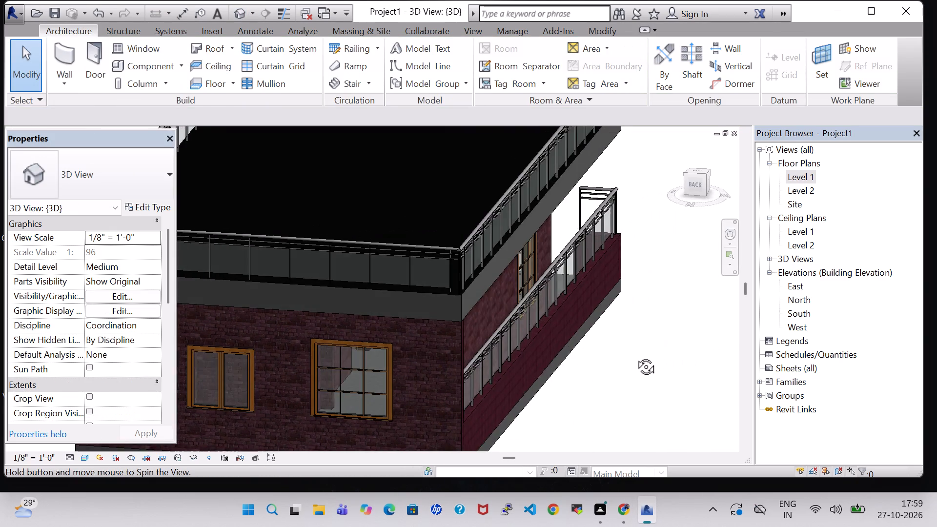
shift+middle_drag(635, 356, 759, 341)
shift+middle_drag(287, 428, 371, 421)
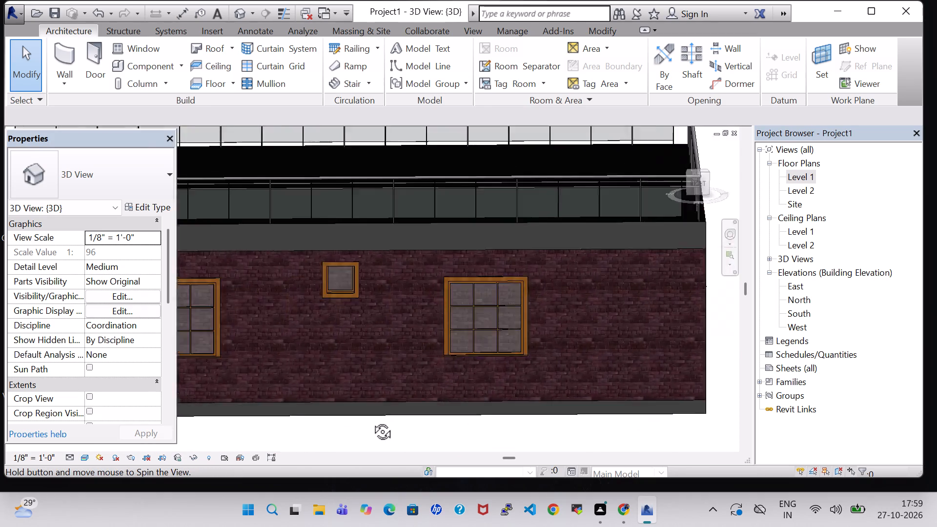
shift+middle_drag(371, 421, 509, 405)
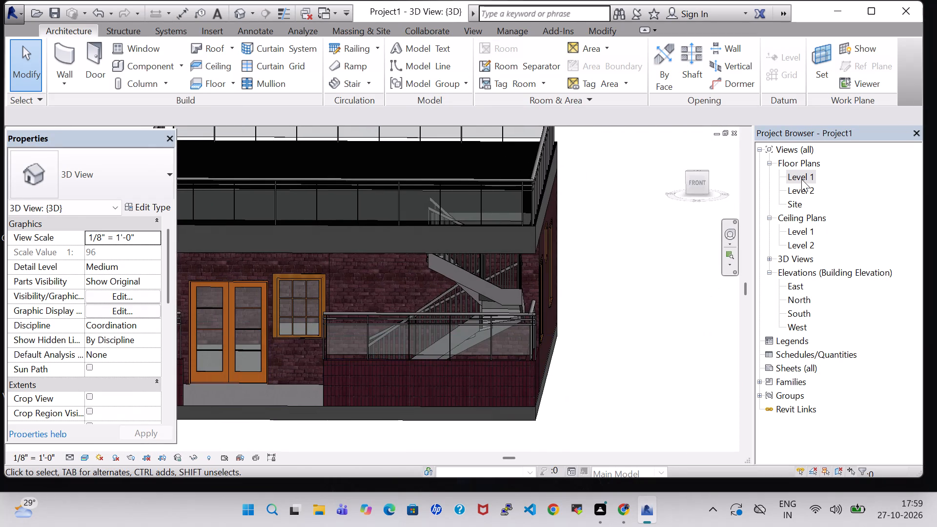
double_click(801, 179)
scroll(548, 335, down, 4)
middle_drag(640, 336, 622, 270)
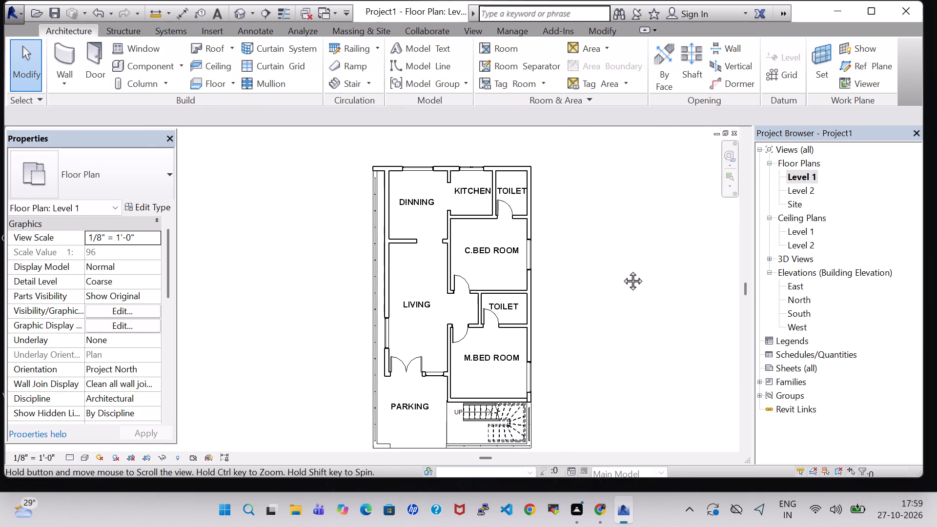
middle_drag(622, 270, 622, 269)
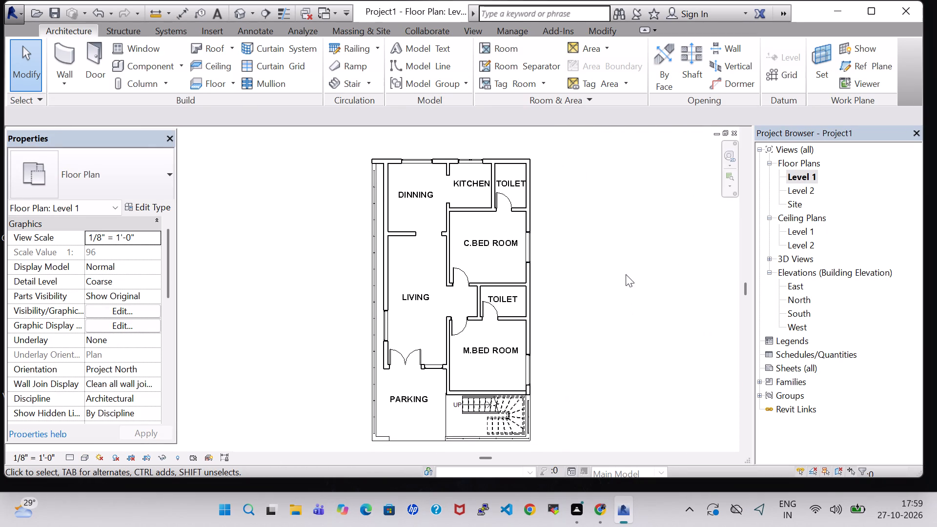
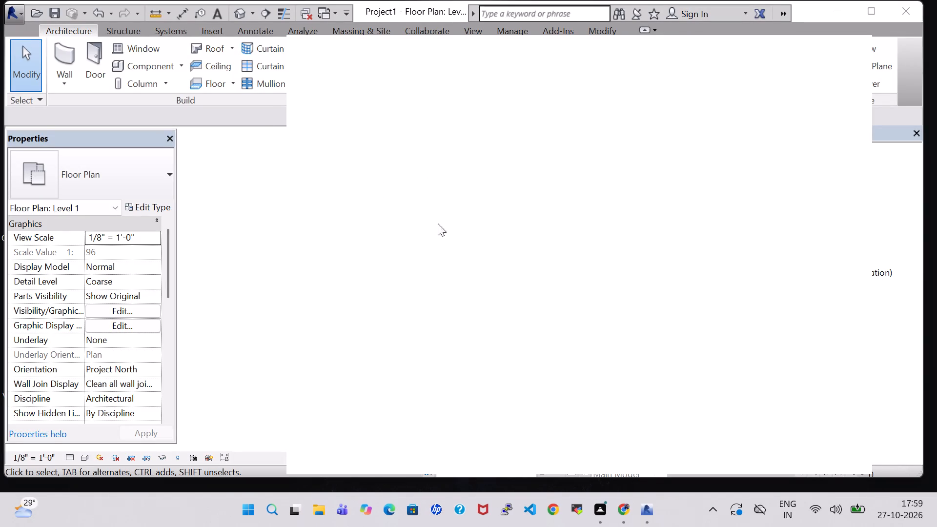
Switch to the Revit window showing the Level 1 floor plan of Project1.
click(221, 172)
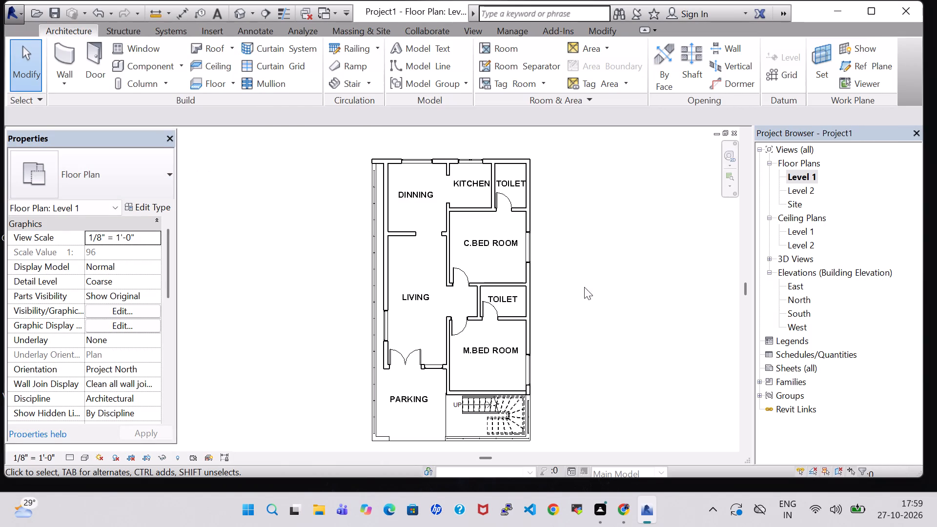
scroll(517, 315, up, 1)
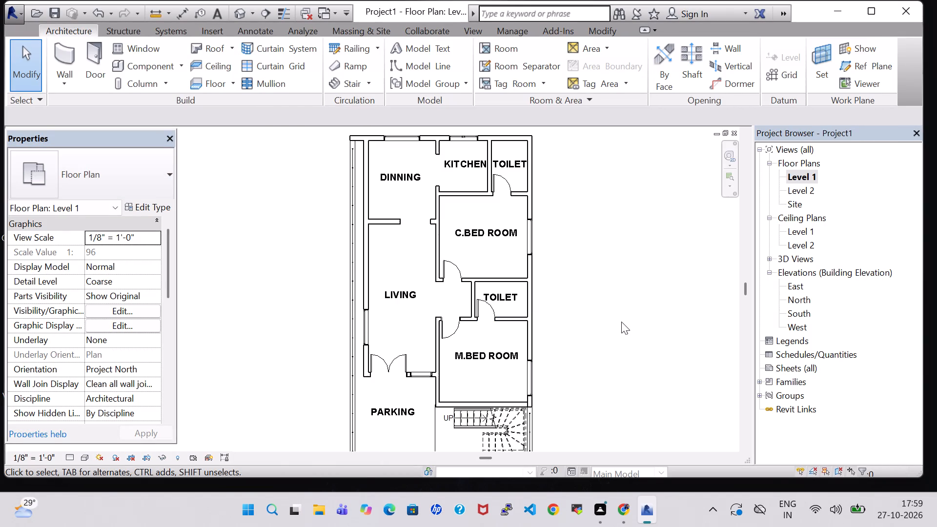
Bring up the taskbar options for the running Chrome browser.
right_click(623, 511)
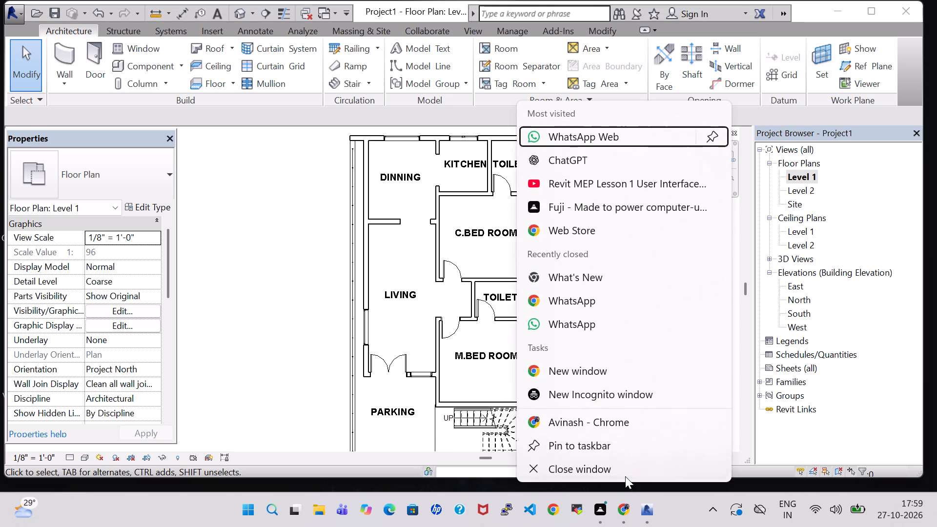
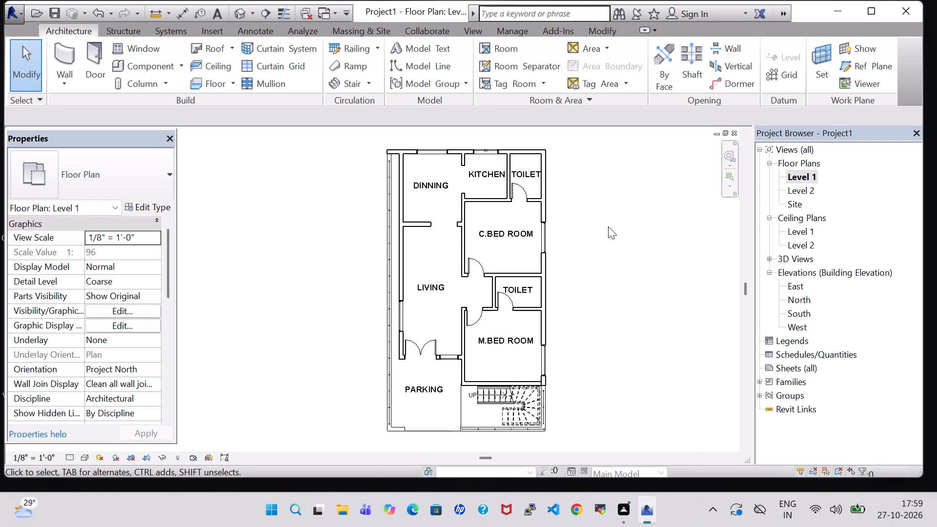
Load the Bed-Standard.0001 family from the Beds folder of the Furniture library as a component to place.
middle_drag(608, 226, 608, 218)
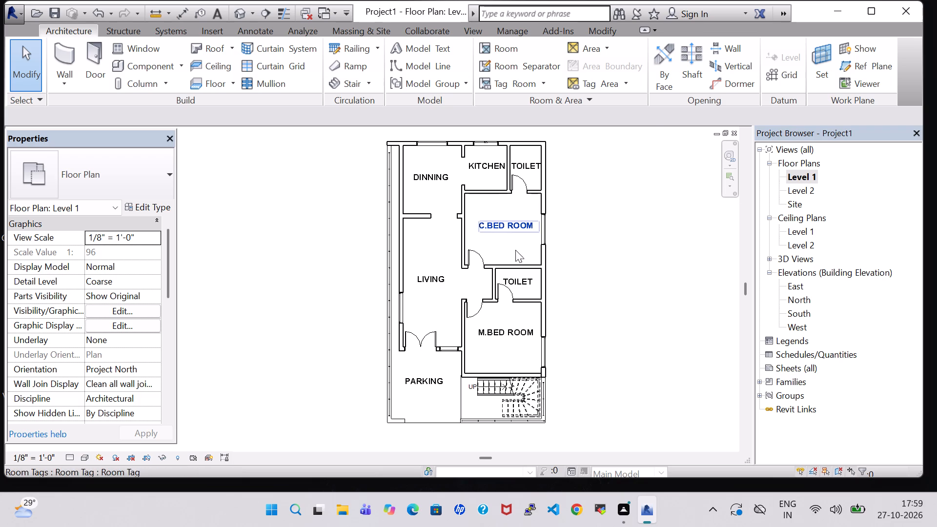
click(129, 62)
click(595, 79)
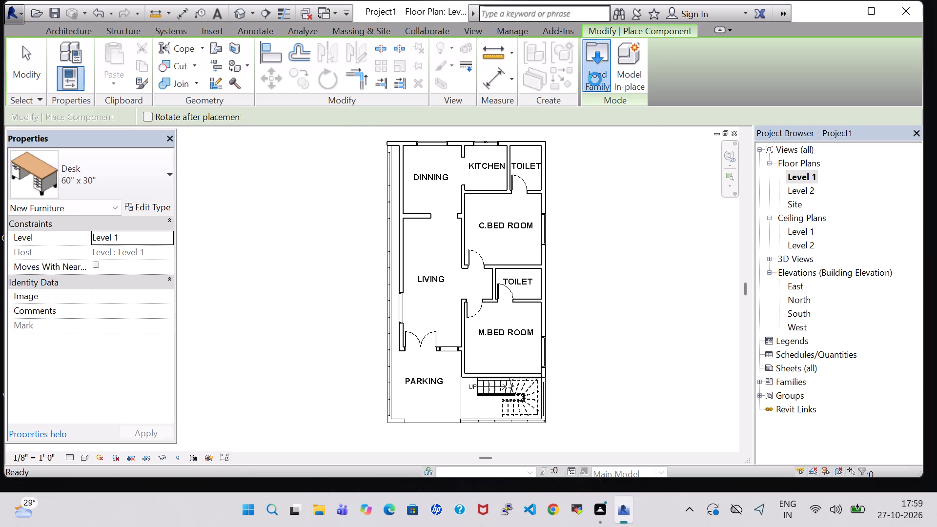
scroll(581, 231, down, 1)
double_click(556, 214)
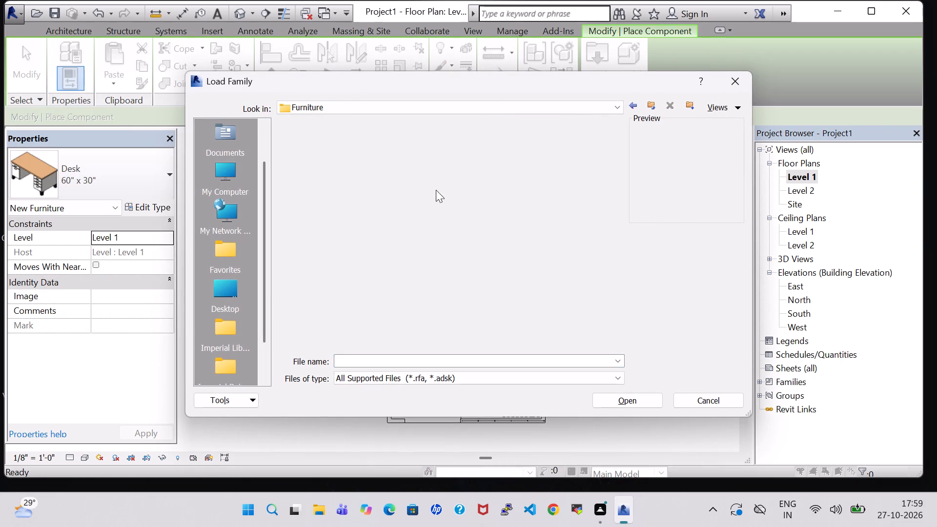
click(381, 150)
double_click(323, 150)
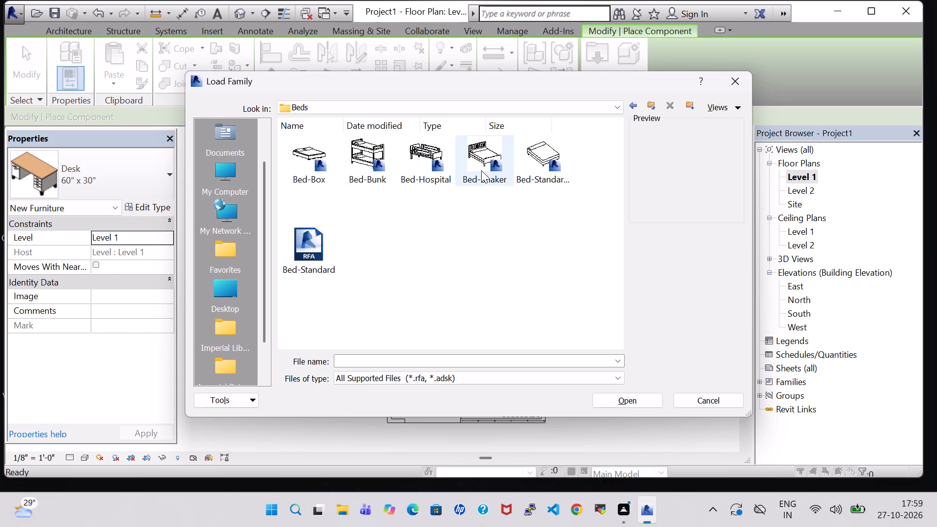
click(530, 167)
click(660, 397)
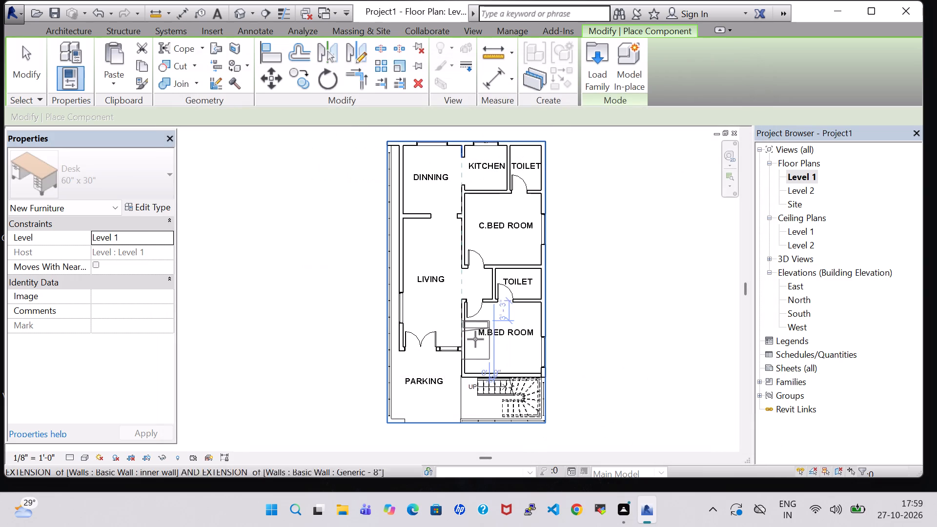
Place a Double 54" x 75" bed in the M.BED ROOM, rotated so its pillow end faces the exterior window wall.
scroll(493, 340, up, 2)
key(space)
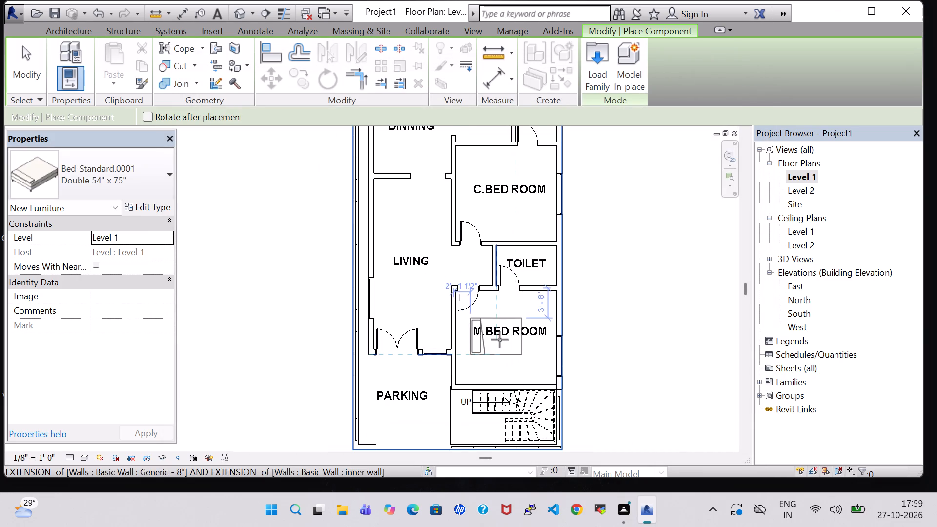
key(space)
key(space)
key(space)
scroll(508, 342, up, 5)
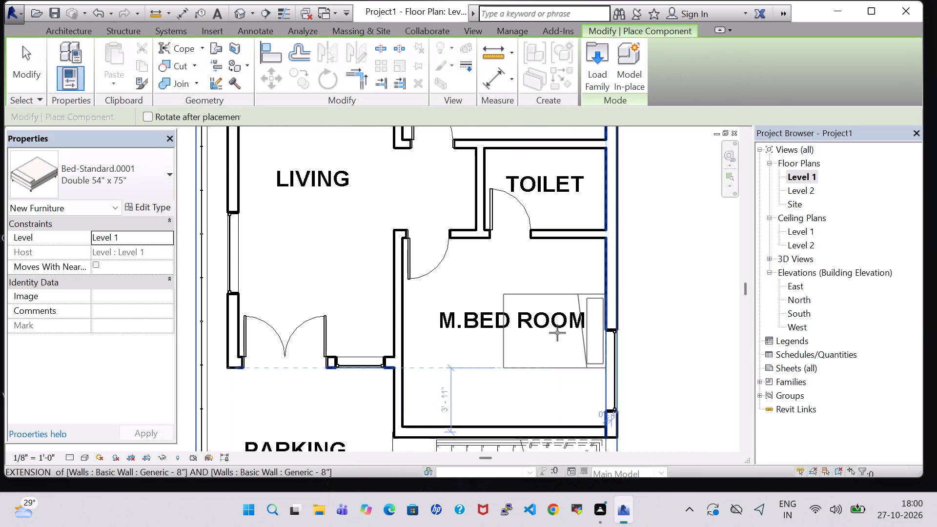
click(548, 334)
key(Escape)
key(Escape)
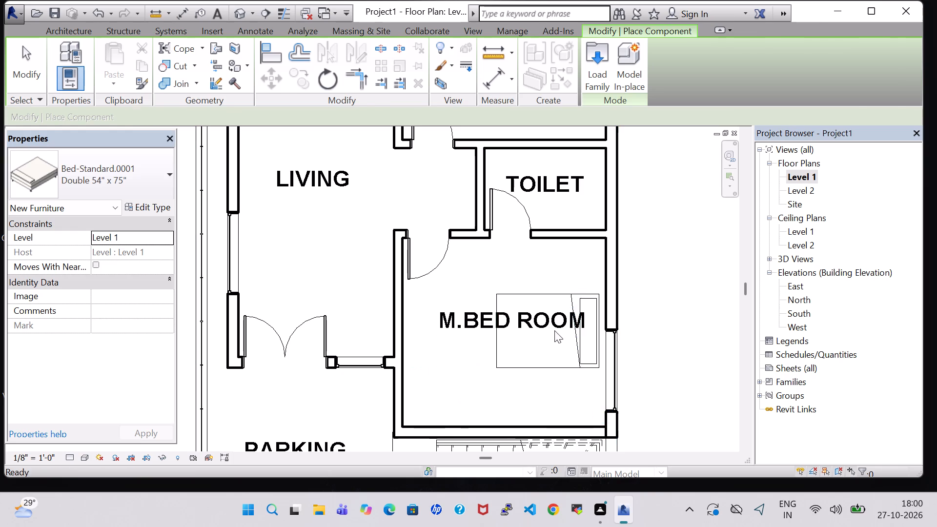
Change the M.BED ROOM bed to the King 78" x 80" type.
click(588, 292)
click(144, 174)
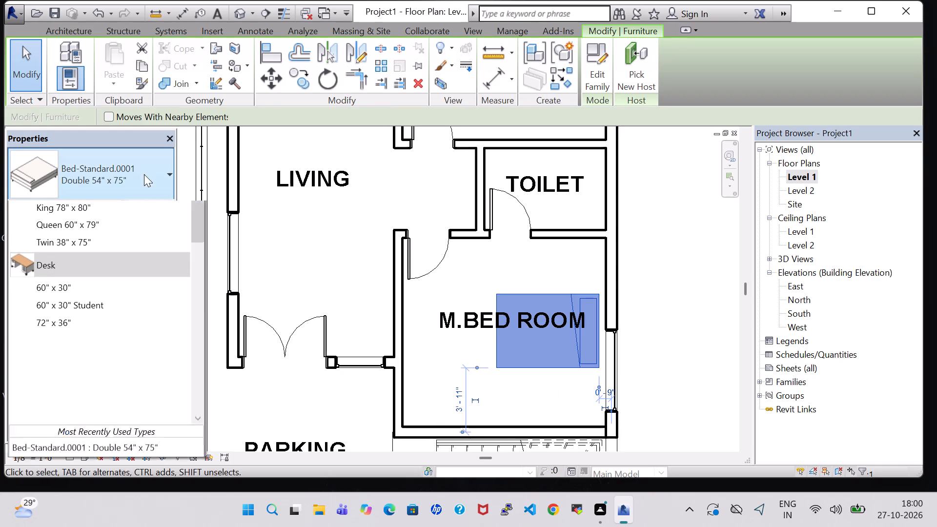
click(96, 277)
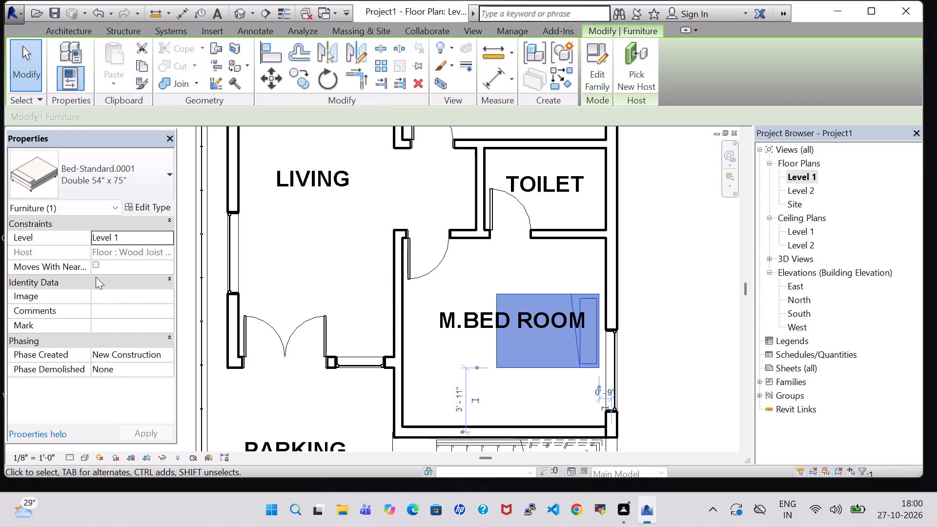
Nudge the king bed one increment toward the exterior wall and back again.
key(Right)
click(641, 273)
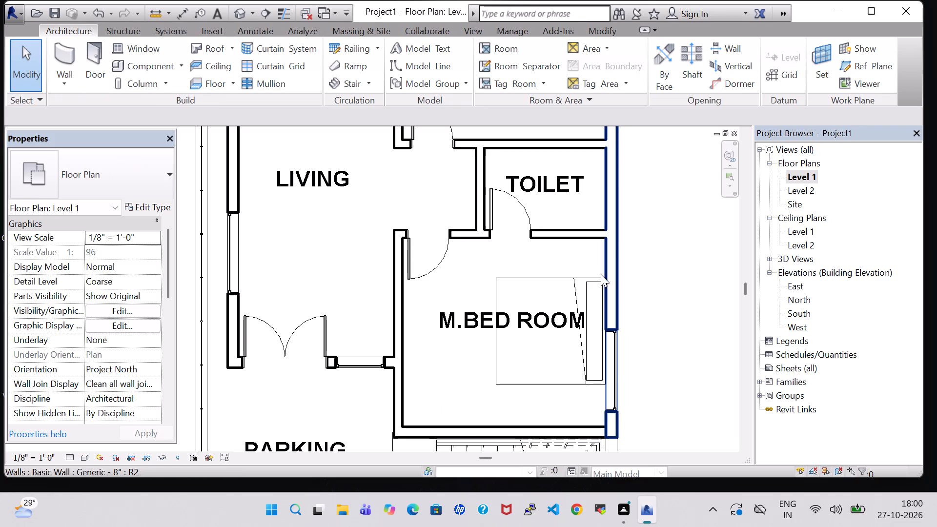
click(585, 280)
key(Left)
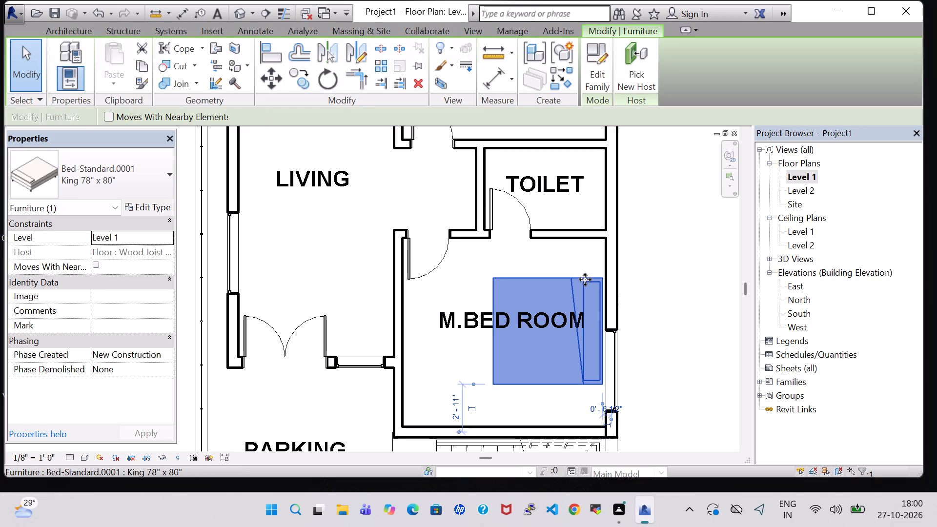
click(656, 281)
Place another Double 54" x 75" bed in the C.BED ROOM, rotated with its pillow end toward the window wall.
scroll(660, 281, down, 3)
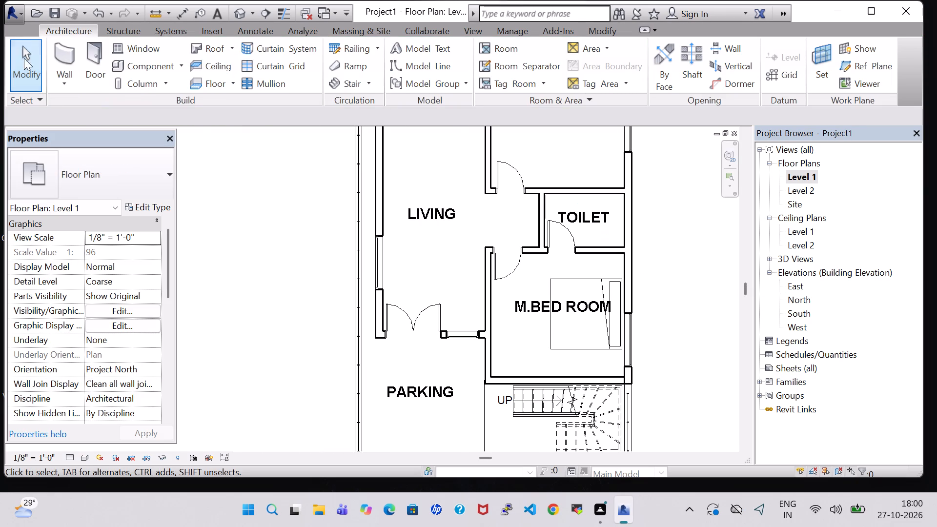
click(130, 67)
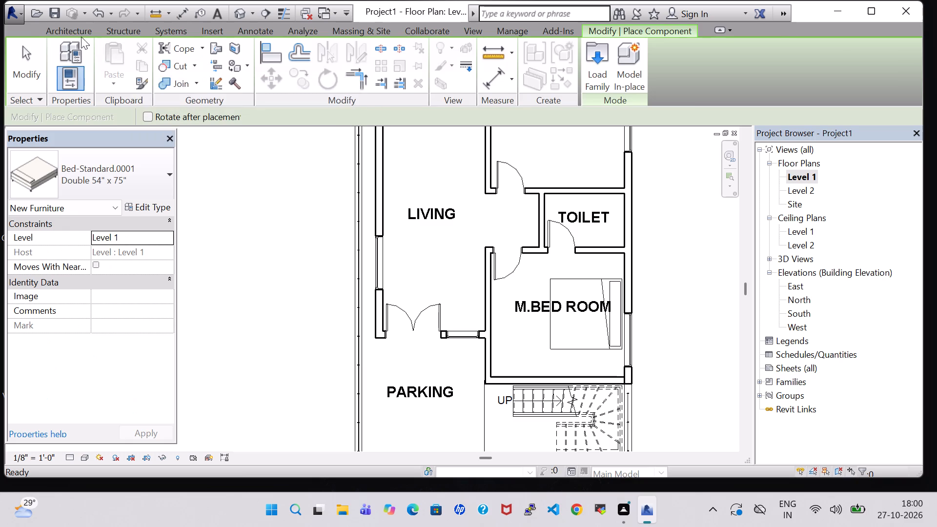
click(76, 35)
middle_drag(445, 236, 411, 388)
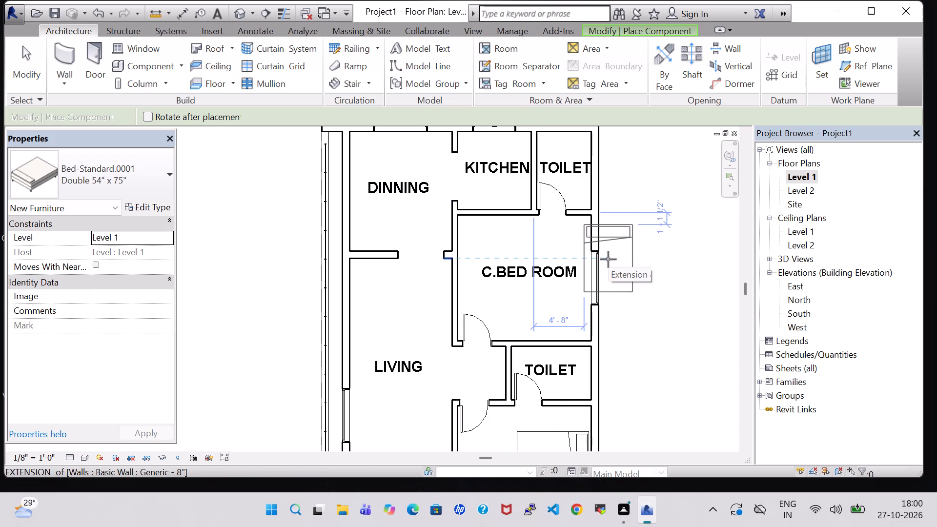
middle_drag(633, 255, 622, 392)
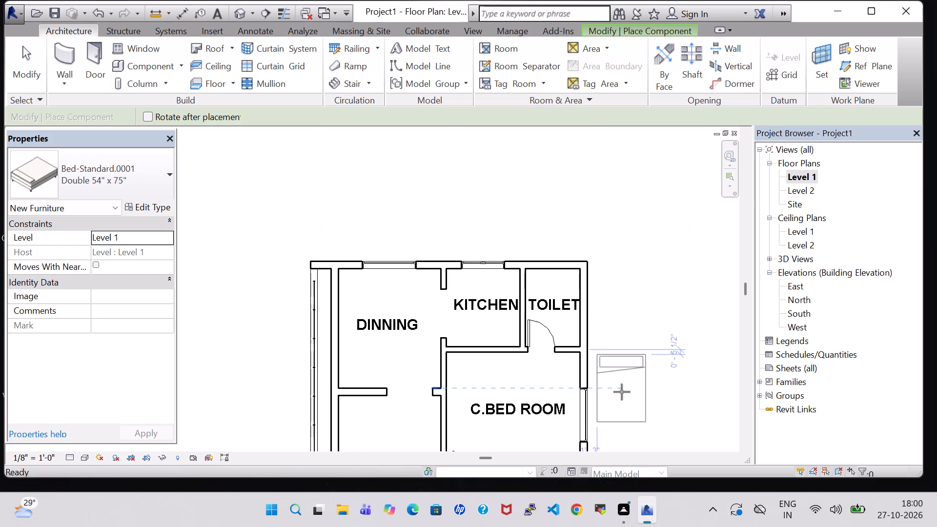
middle_drag(515, 377, 509, 264)
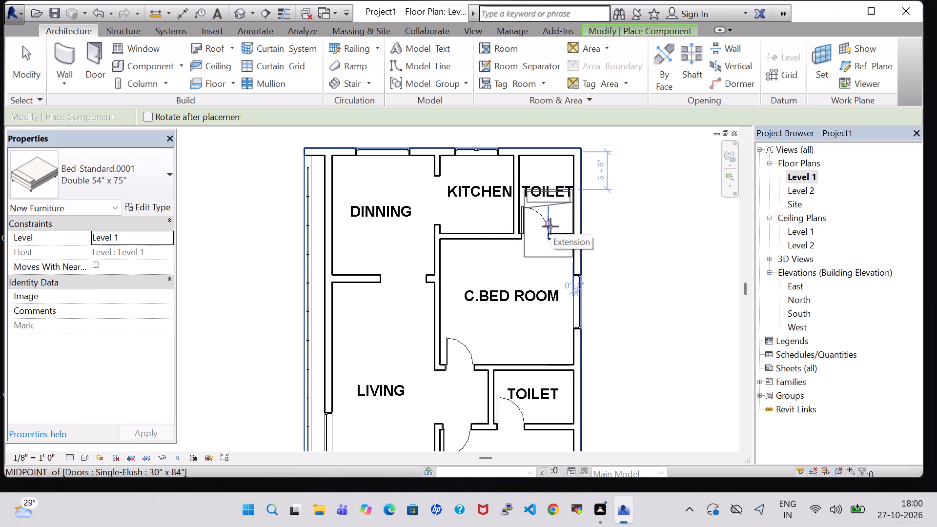
key(space)
key(space)
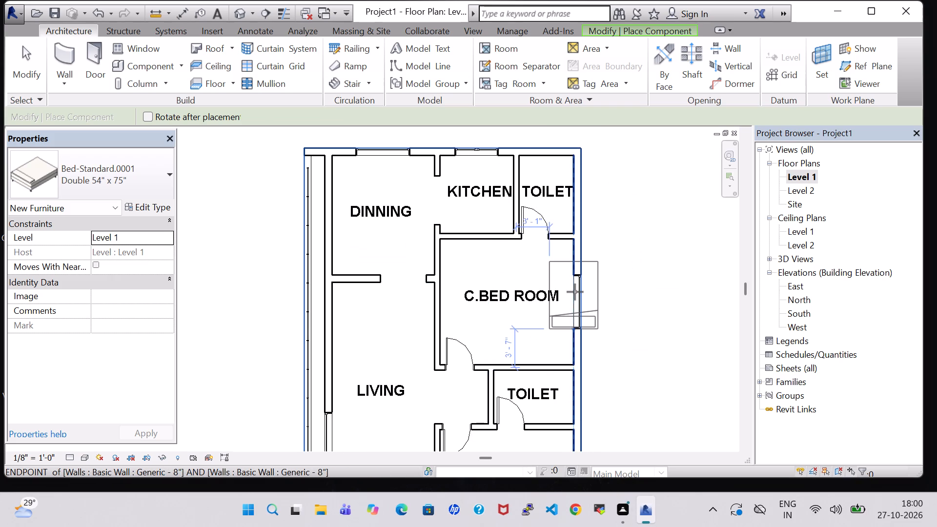
key(space)
key(space)
scroll(533, 314, up, 4)
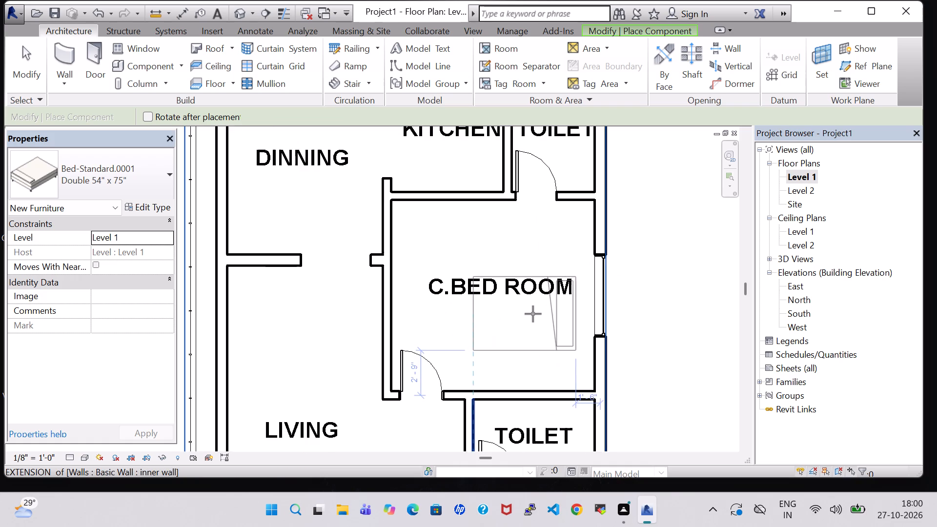
click(538, 288)
key(Escape)
key(Escape)
Change the C.BED ROOM bed to the Queen 60" x 79" type and nudge it to sit just inside the window wall.
click(548, 255)
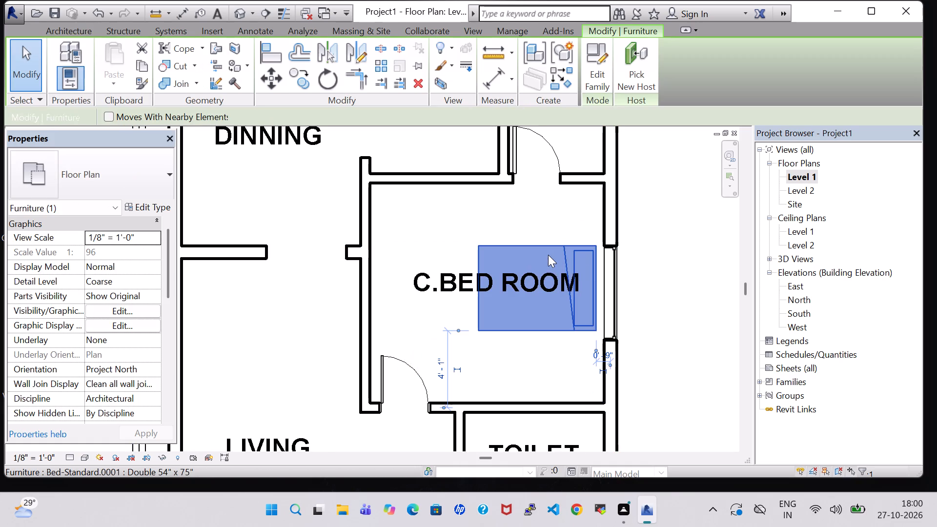
key(Right)
key(Right)
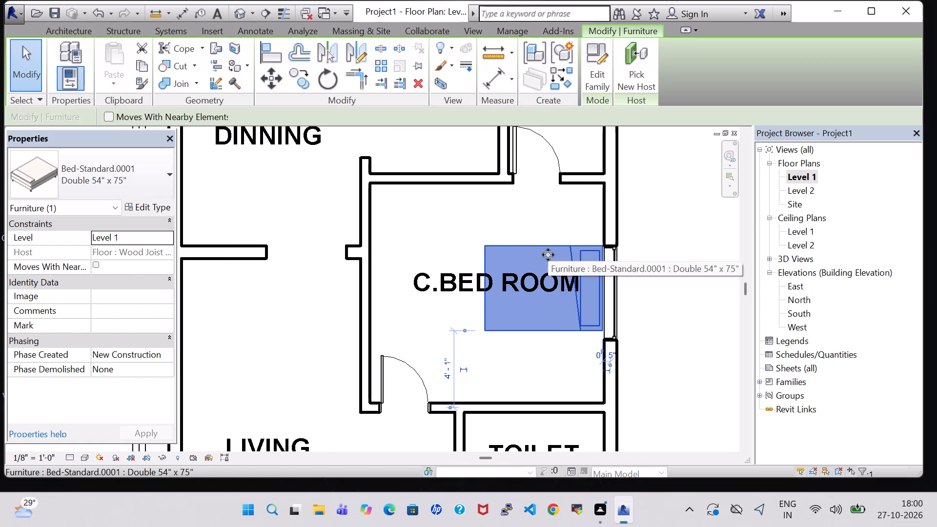
click(140, 171)
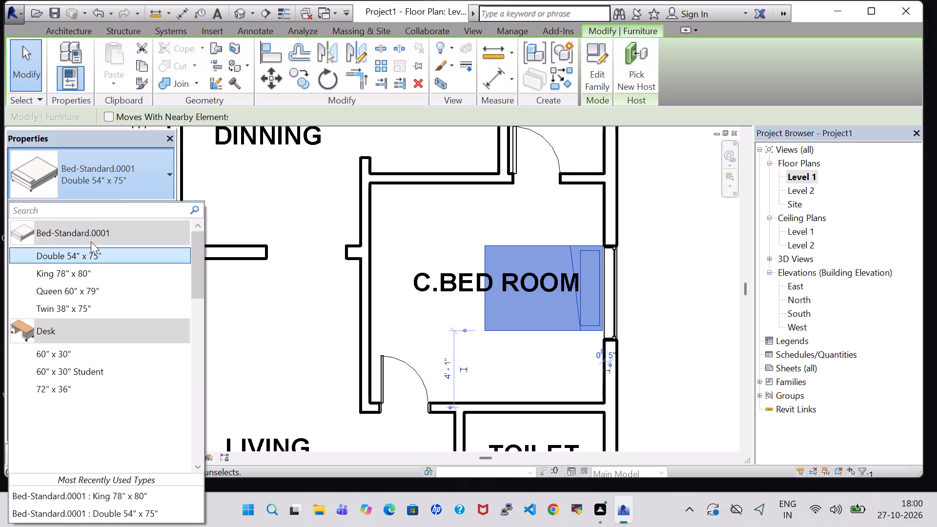
click(72, 285)
click(675, 283)
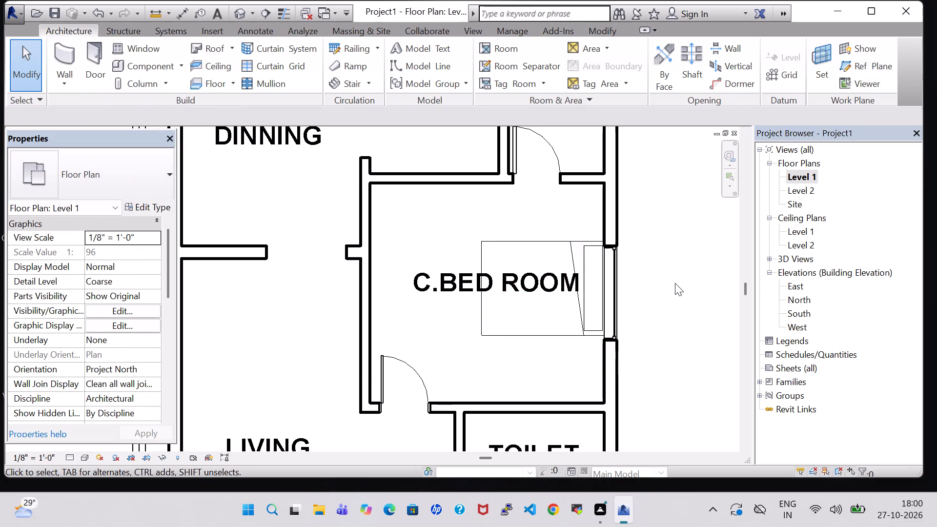
click(552, 236)
key(Left)
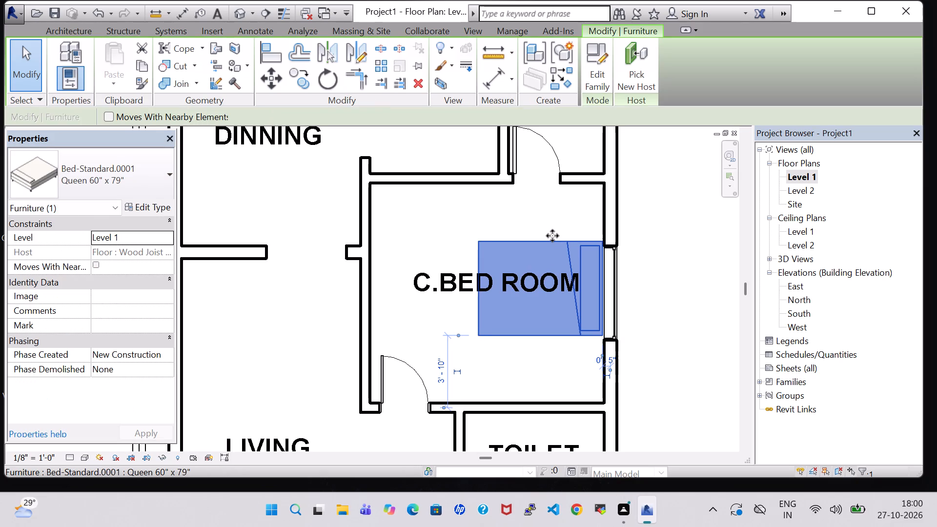
key(Left)
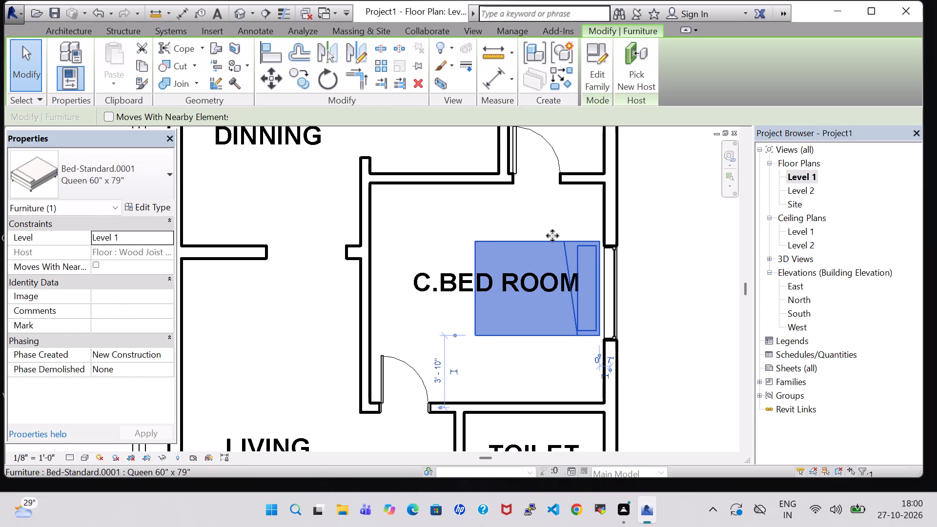
click(638, 286)
Load the Table-Night Stand family from the Tables folder of the Furniture library as a component to place.
scroll(638, 286, down, 1)
middle_drag(638, 286, 637, 275)
middle_drag(637, 271, 636, 267)
scroll(636, 267, down, 2)
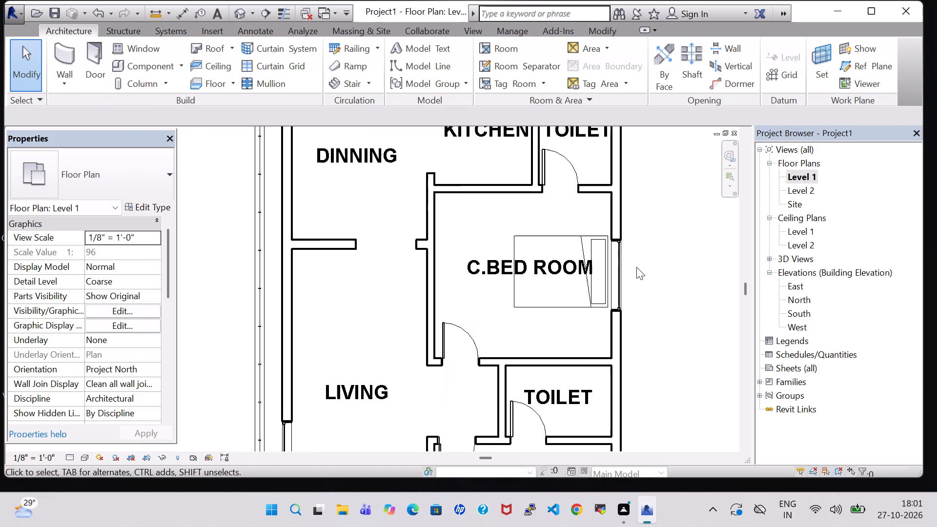
click(147, 60)
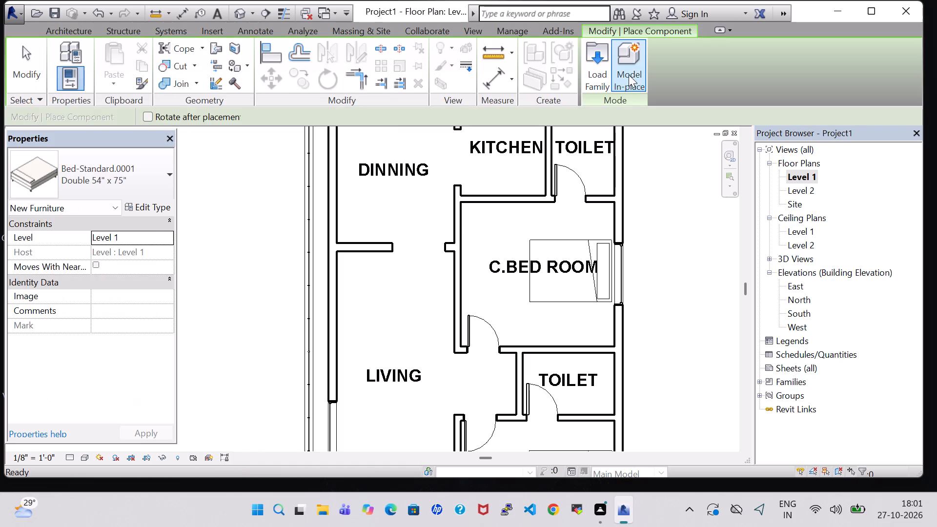
click(603, 70)
scroll(518, 194, down, 2)
scroll(519, 187, up, 1)
double_click(553, 227)
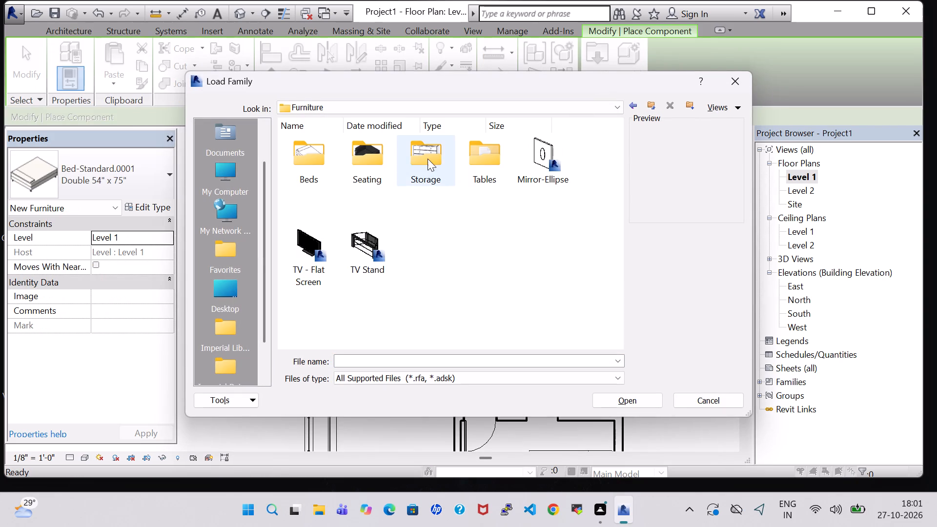
double_click(497, 159)
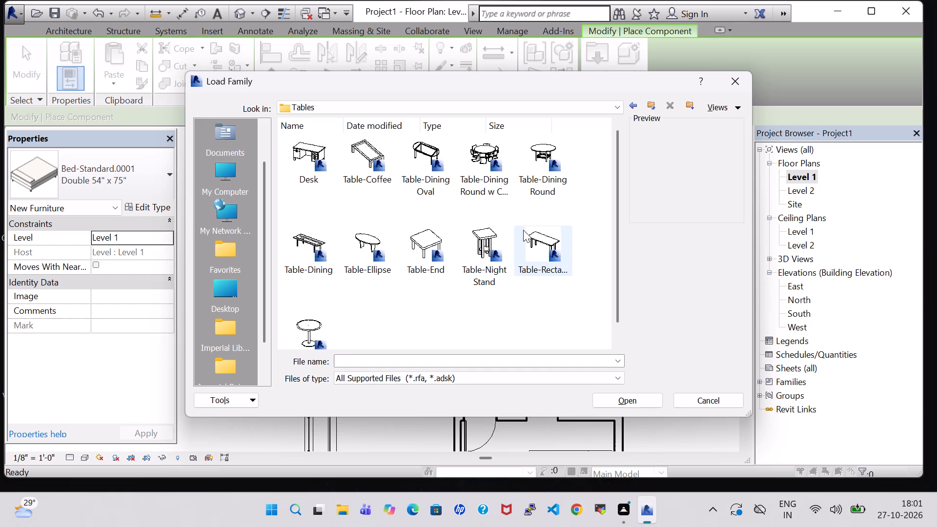
drag(456, 245, 461, 243)
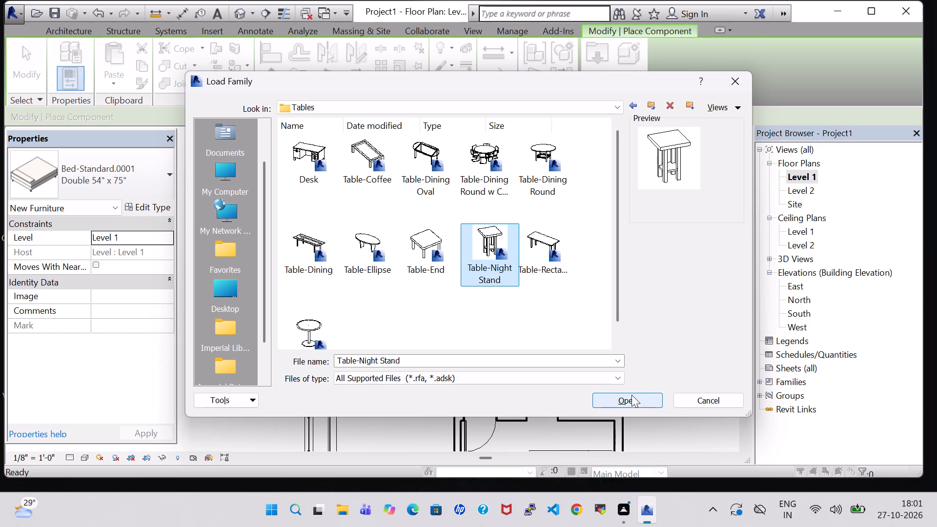
click(633, 397)
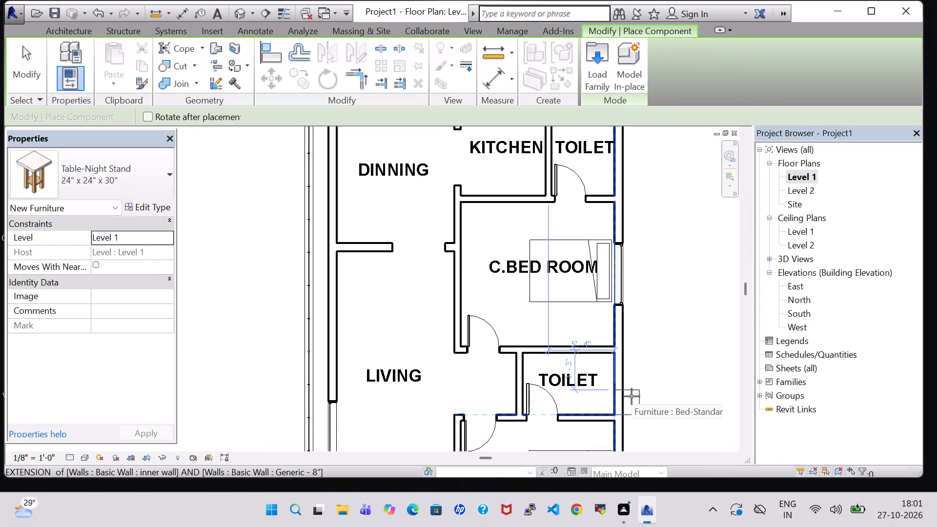
Place two 24" x 24" x 30" night stands in the C.BED ROOM, one on each side of the bed's pillow end.
scroll(603, 235, up, 5)
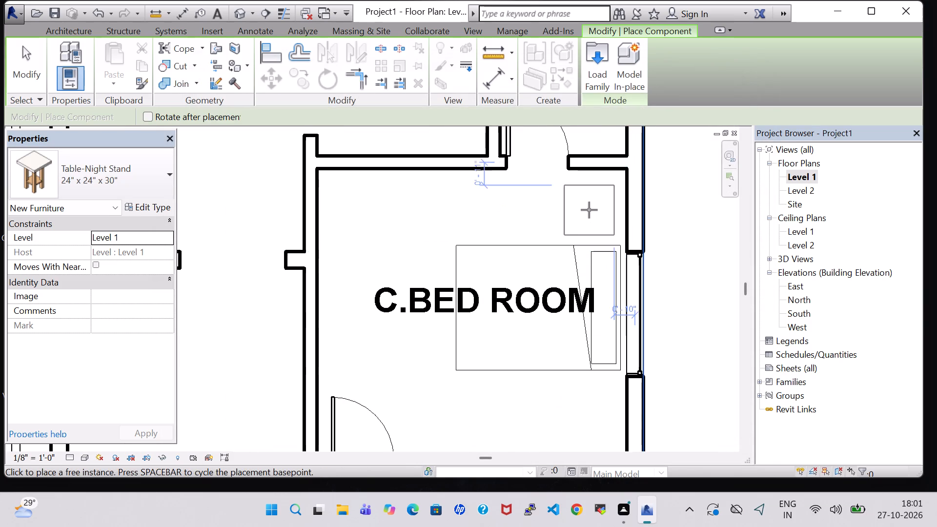
click(594, 212)
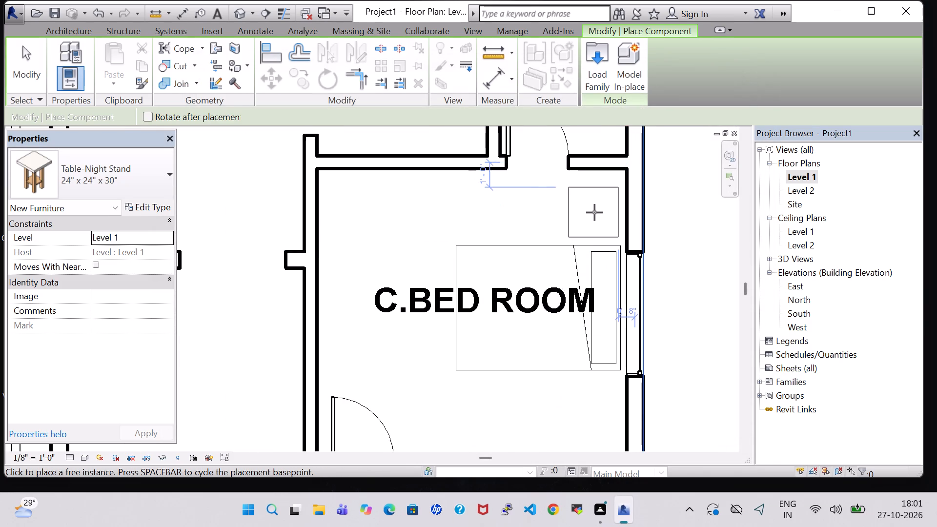
click(598, 403)
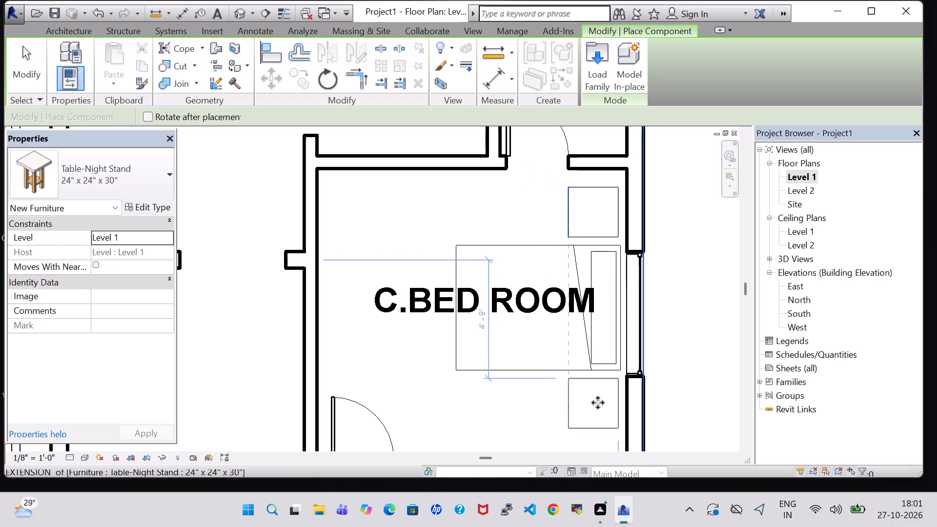
Place two 24" x 24" x 30" night stands in the M.BED ROOM, one on each side of the bed's pillow end.
scroll(628, 380, down, 3)
middle_drag(657, 348, 657, 257)
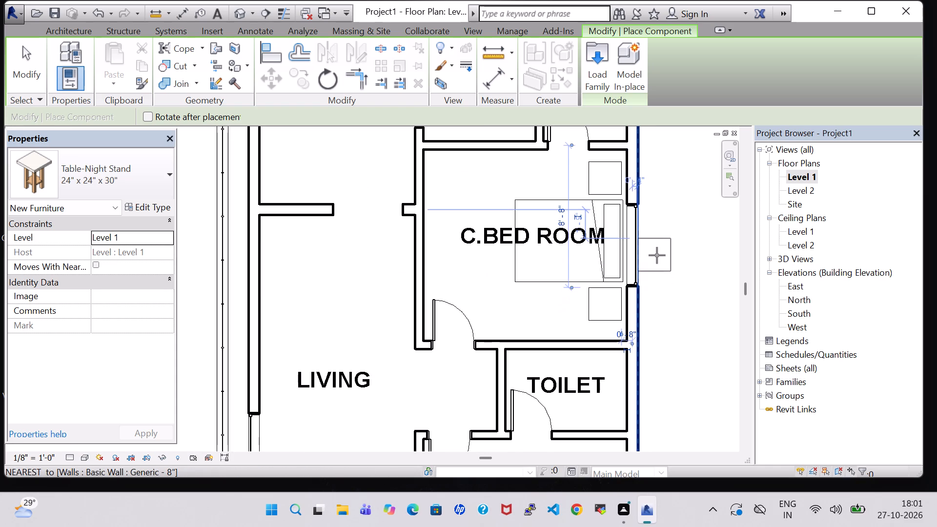
scroll(657, 255, down, 1)
middle_drag(657, 255, 646, 168)
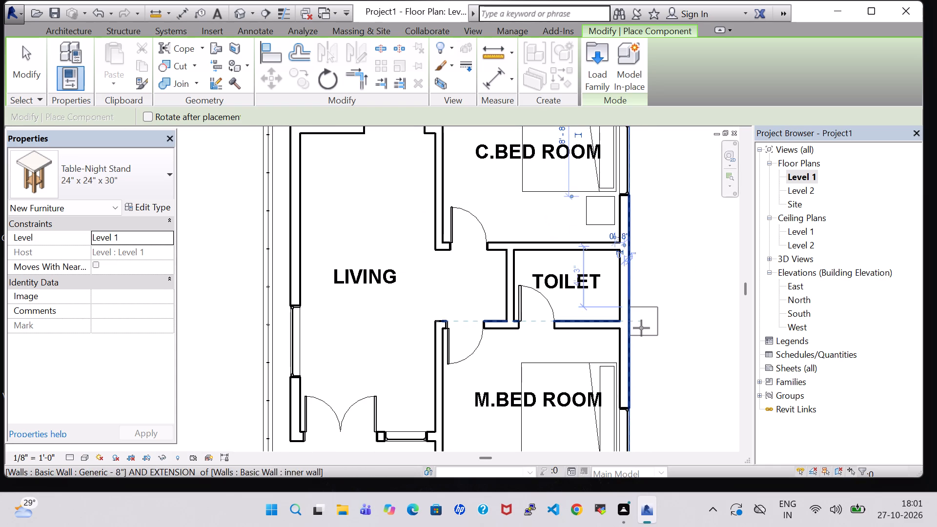
middle_drag(653, 332, 648, 200)
scroll(542, 369, up, 5)
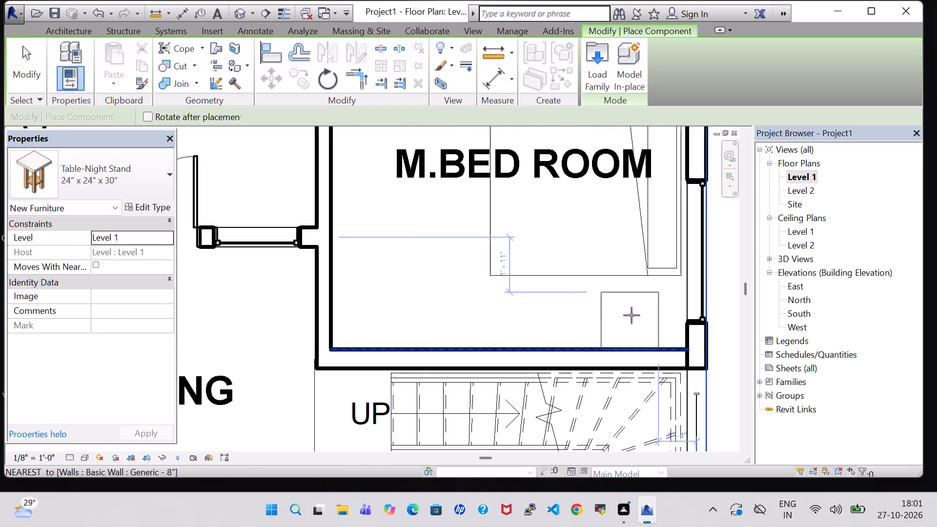
click(649, 314)
middle_drag(646, 231, 647, 279)
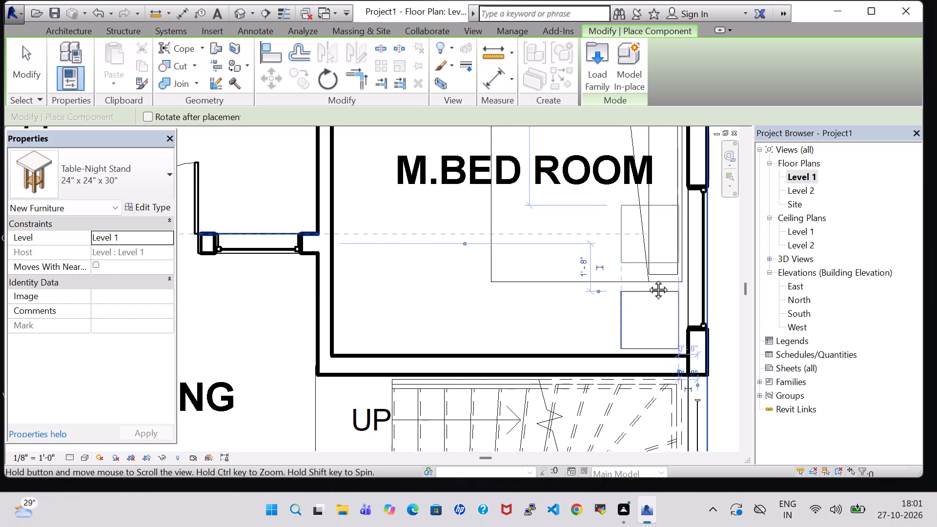
middle_drag(647, 279, 650, 355)
middle_drag(650, 373, 648, 389)
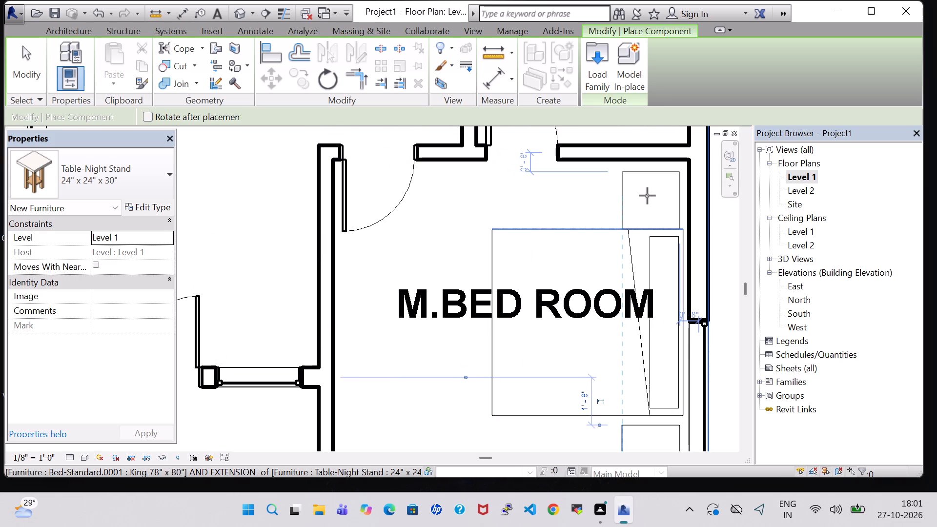
key(Escape)
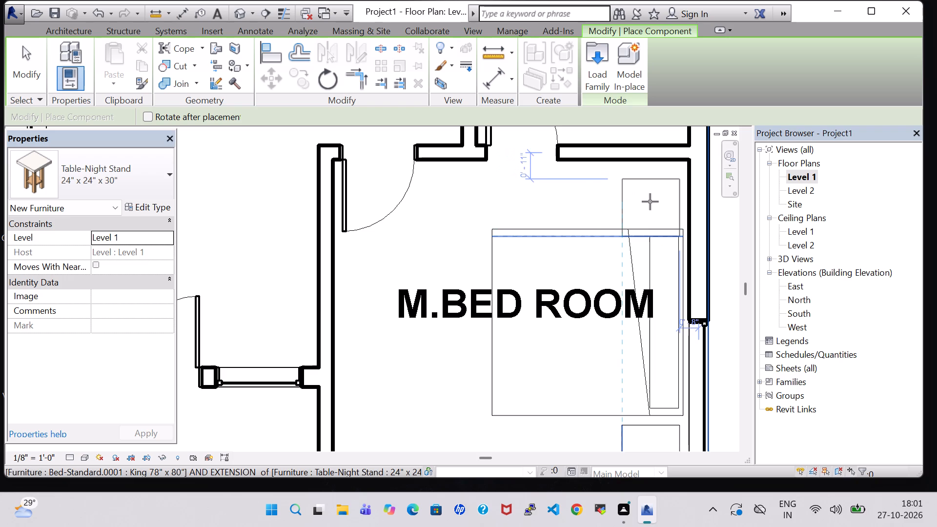
click(650, 199)
key(Escape)
key(Escape)
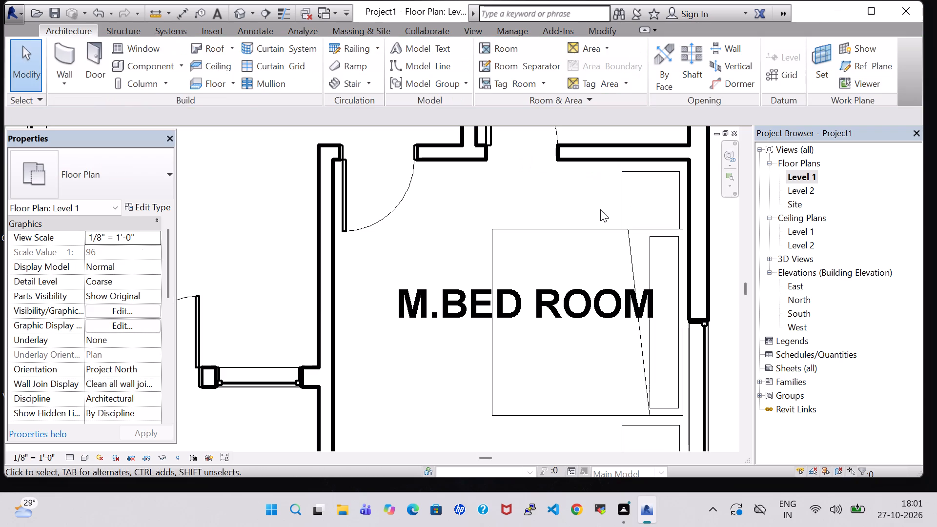
Nudge the M.BED ROOM King bed two increments toward the staircase side to centre it between its night stands.
click(580, 227)
key(Down)
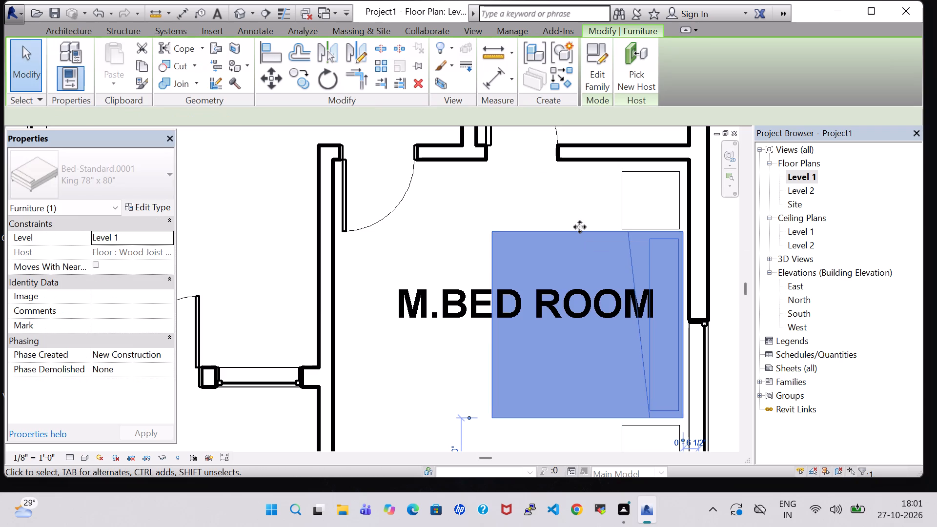
key(Down)
click(511, 213)
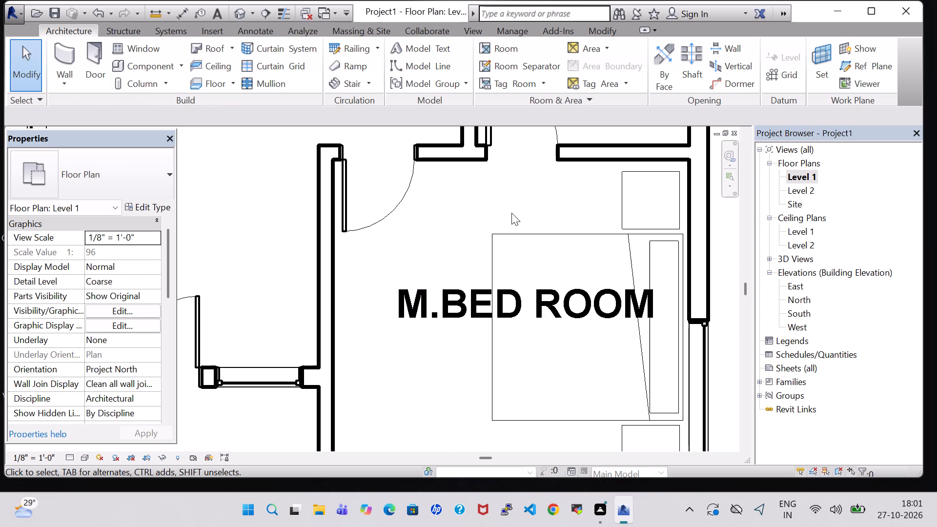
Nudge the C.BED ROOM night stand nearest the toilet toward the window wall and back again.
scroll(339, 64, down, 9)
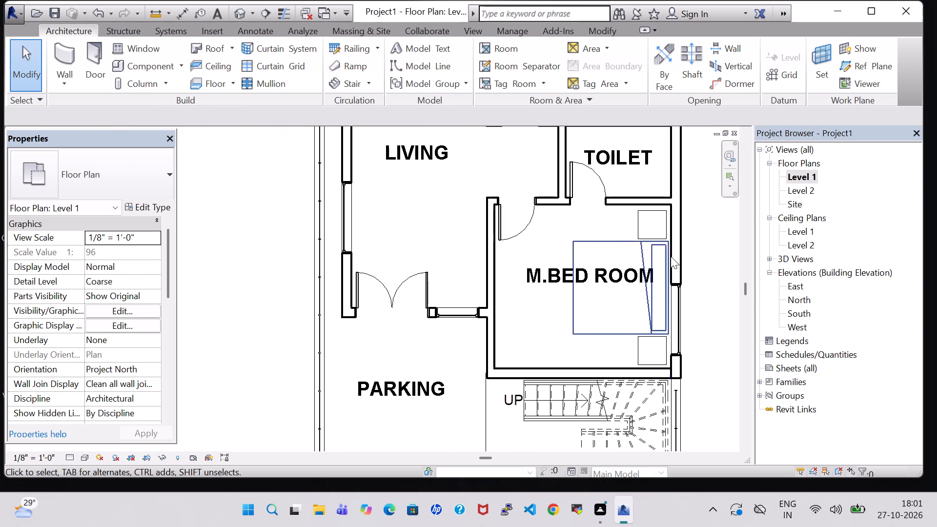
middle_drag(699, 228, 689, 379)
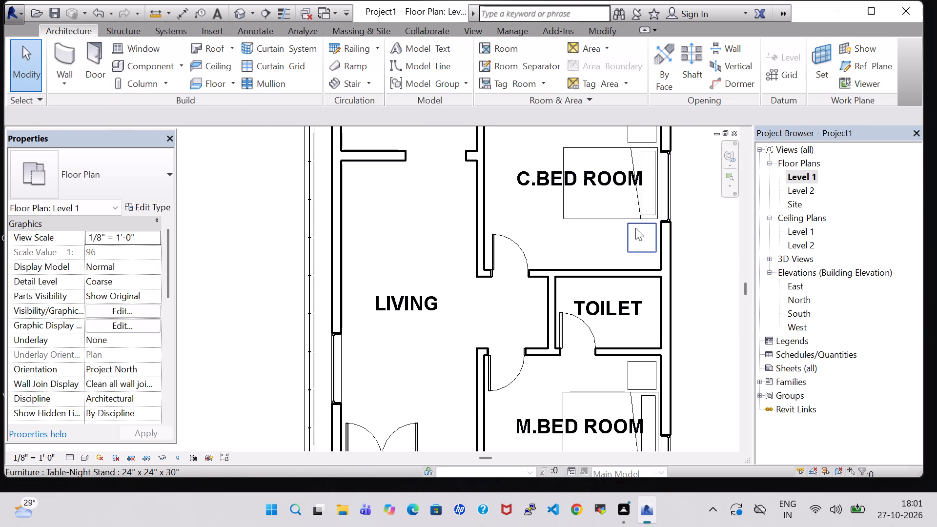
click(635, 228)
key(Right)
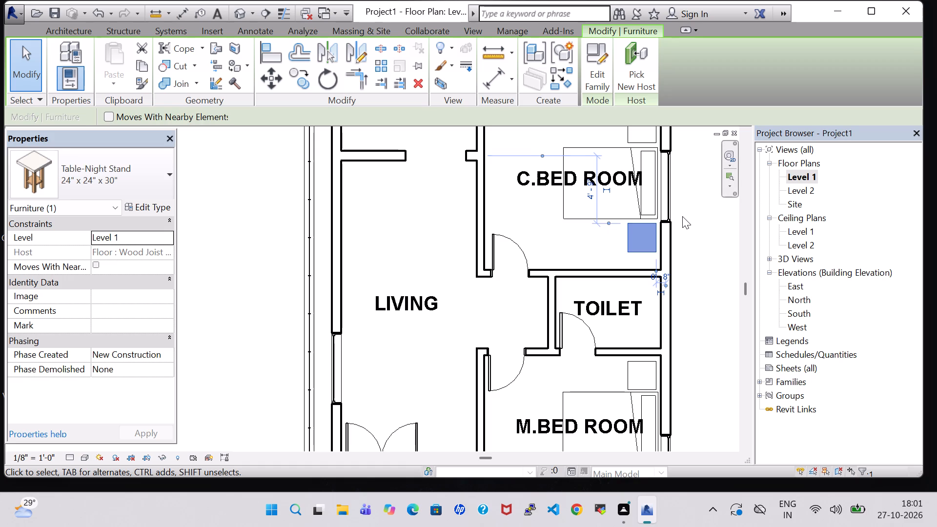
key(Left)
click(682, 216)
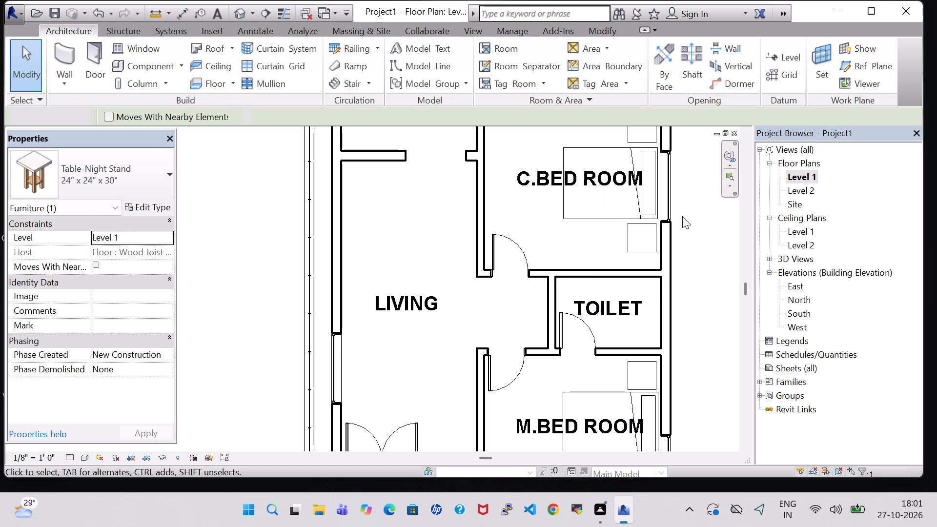
Open the default 3D view and turn off the Roofs category in its visibility overrides.
scroll(682, 216, down, 2)
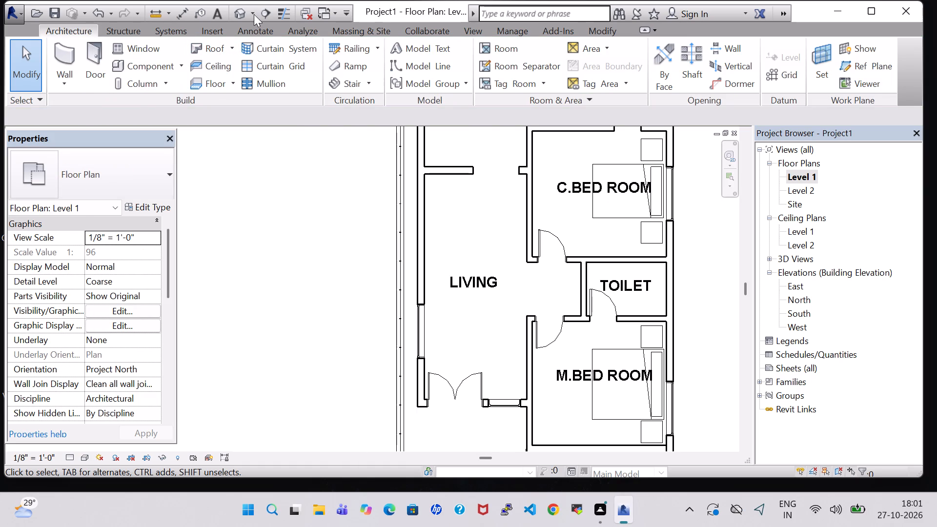
click(244, 13)
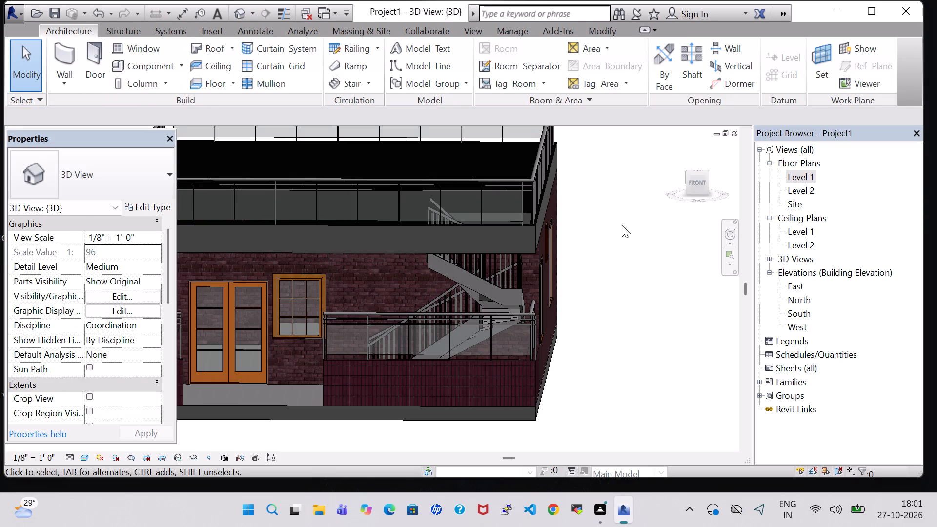
text(VV)
click(197, 231)
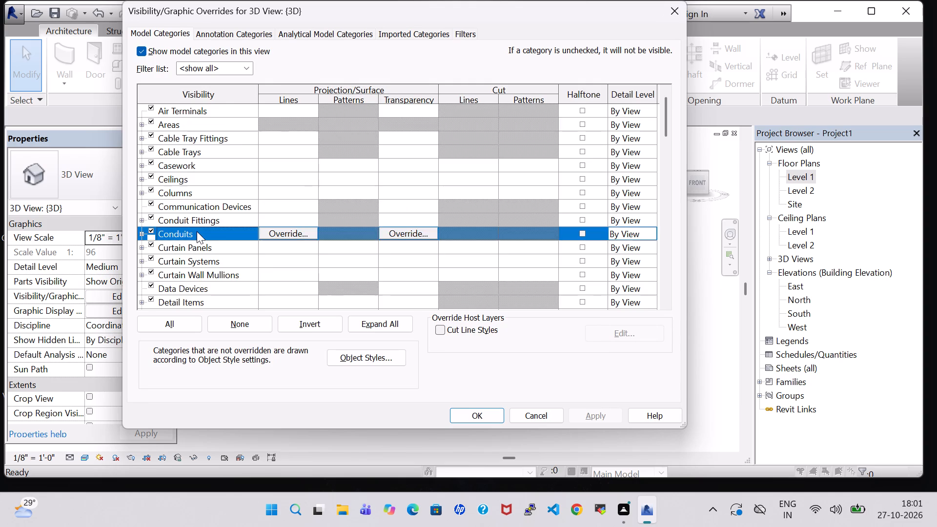
key(r)
scroll(197, 231, down, 5)
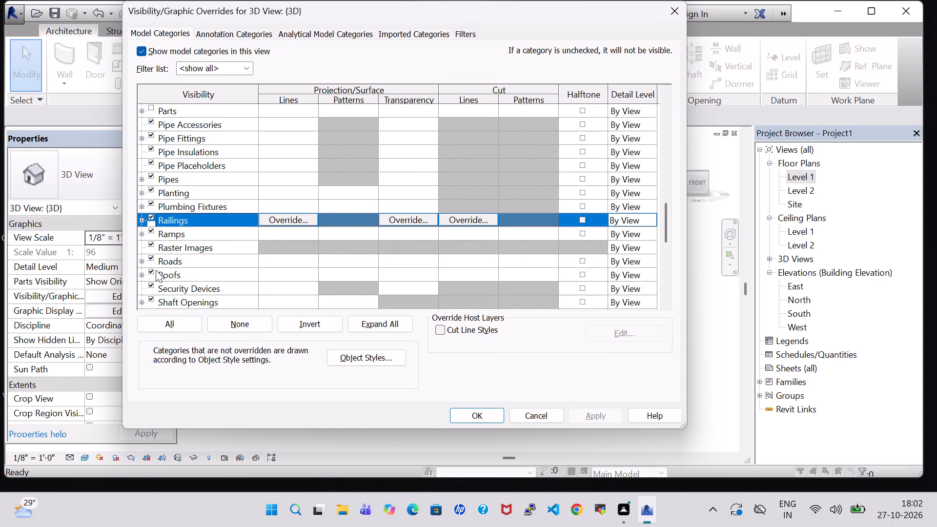
click(150, 270)
click(605, 413)
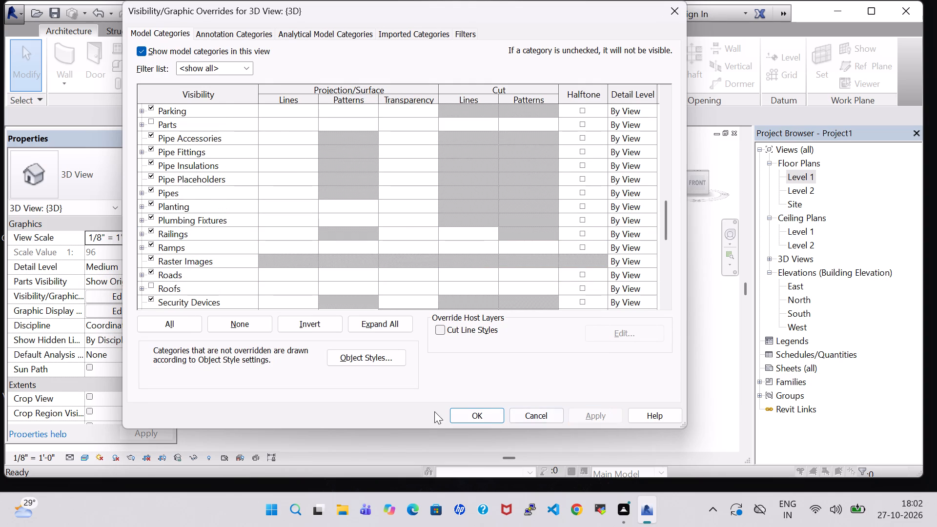
click(467, 412)
Examine the beds and night stands in both bedrooms from above in the 3D view.
shift+middle_drag(578, 263, 597, 334)
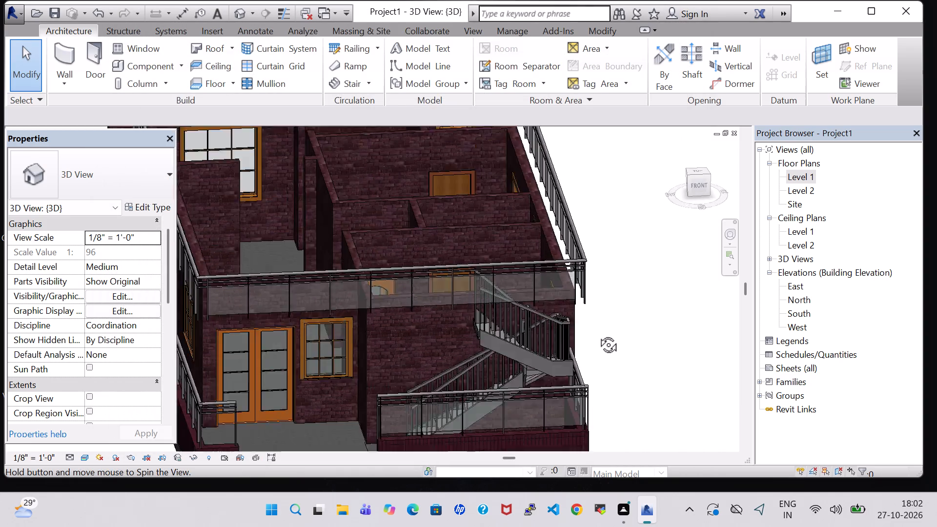
shift+middle_drag(597, 334, 607, 402)
shift+middle_drag(618, 305, 585, 398)
middle_drag(585, 372, 602, 403)
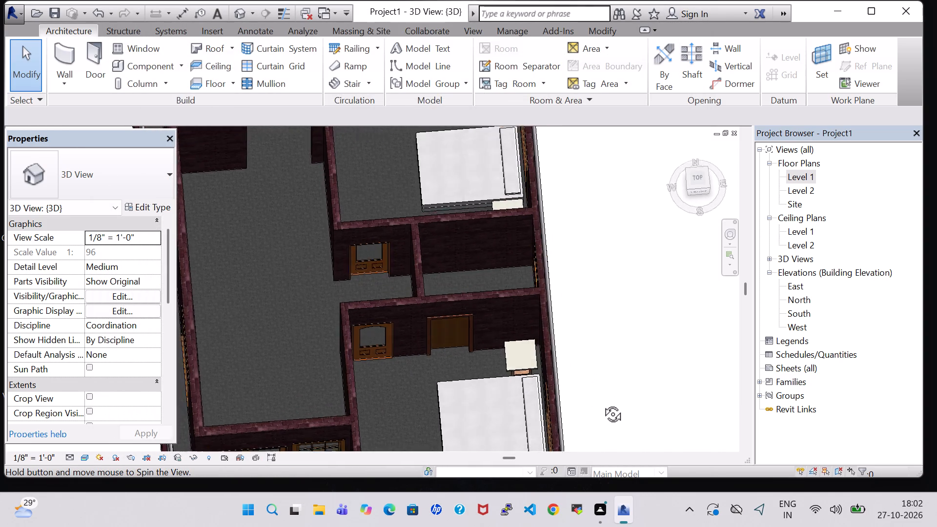
middle_drag(602, 403, 685, 428)
shift+middle_drag(487, 362, 572, 346)
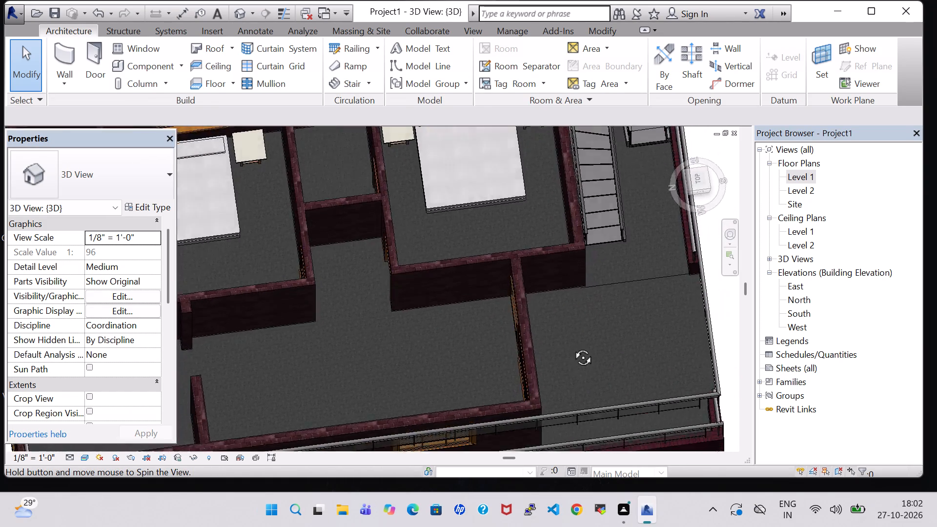
shift+middle_drag(572, 346, 567, 321)
shift+middle_drag(650, 312, 495, 268)
Return to the Level 1 floor plan and load the TV Stand family from the Furniture library as a component.
double_click(808, 180)
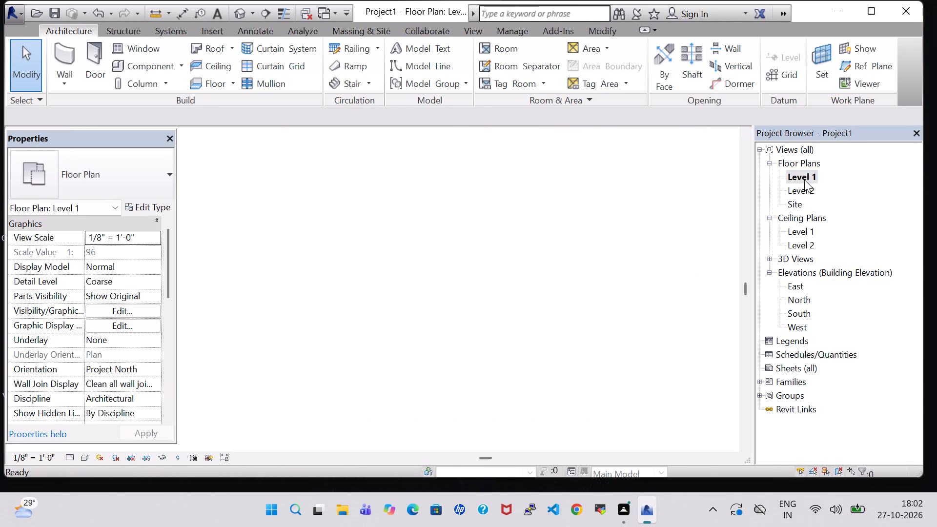
scroll(638, 264, down, 6)
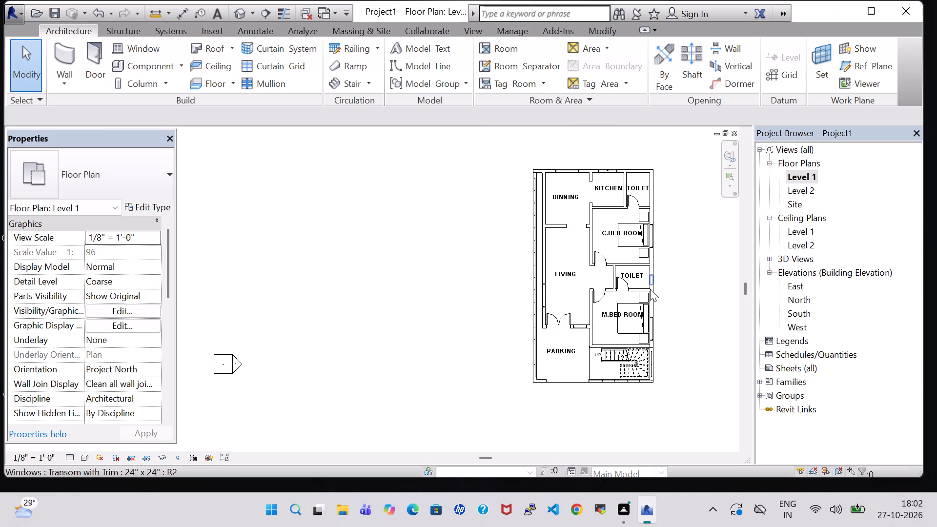
click(145, 65)
click(606, 64)
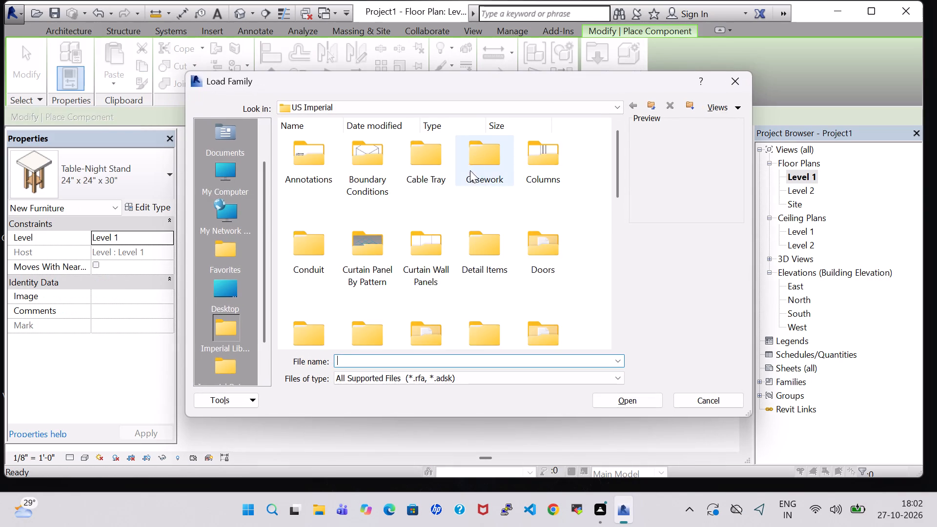
scroll(470, 172, down, 1)
double_click(535, 210)
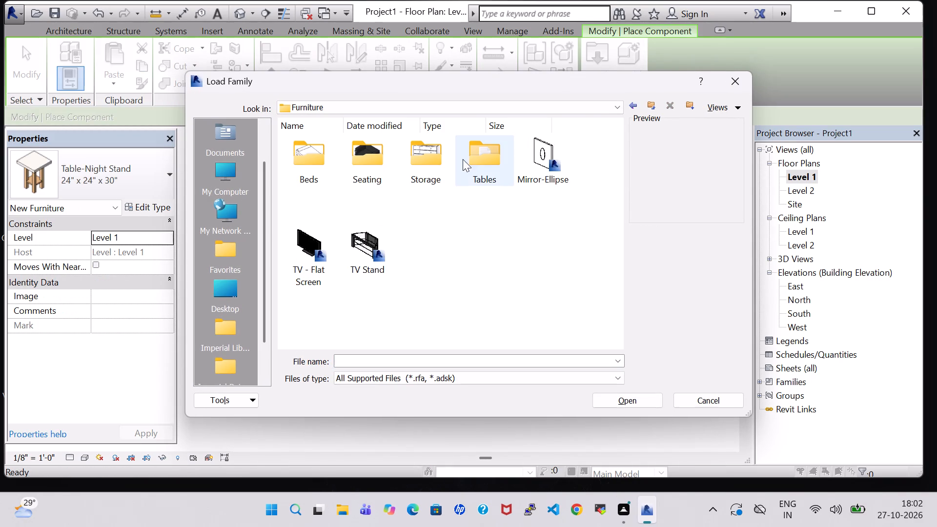
click(362, 242)
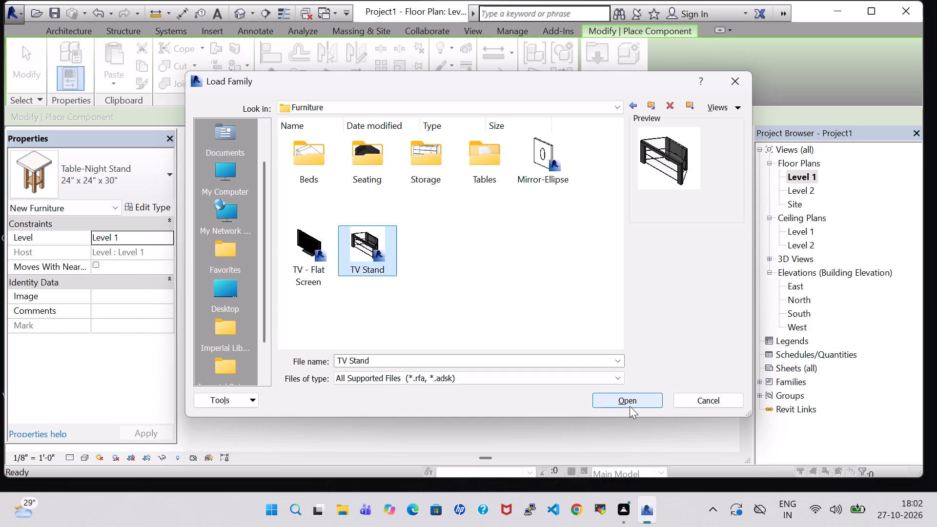
click(629, 405)
Place a TV Stand in the M.BED ROOM, rotated to face the bed, and nudge it closer to the opposite wall.
scroll(580, 347, up, 11)
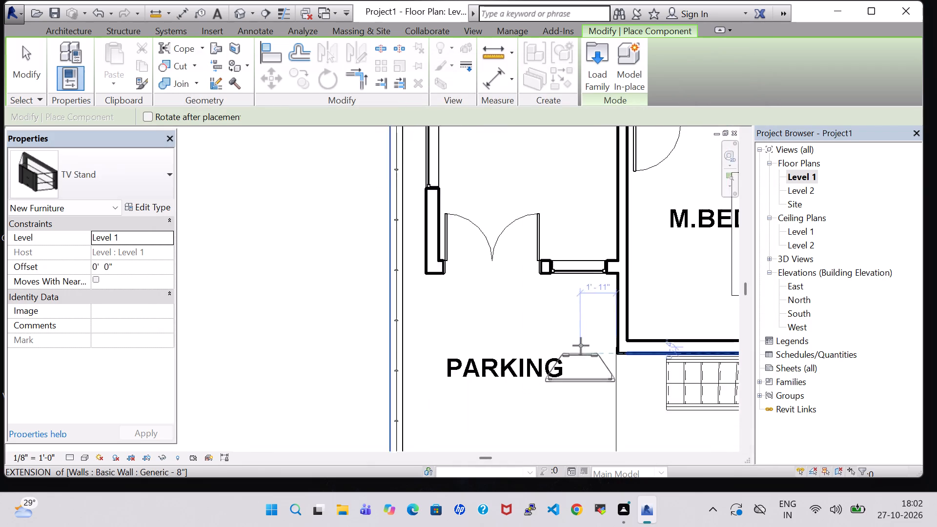
middle_drag(669, 234, 608, 282)
key(space)
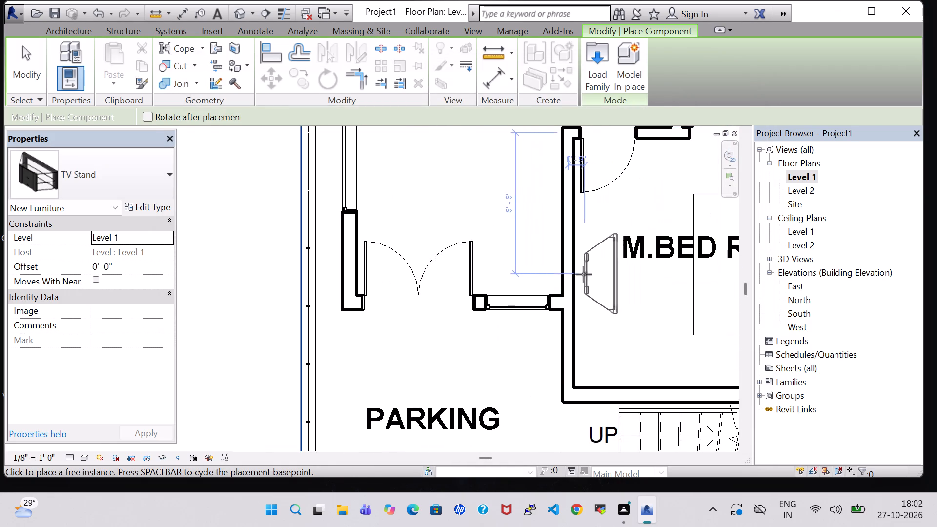
scroll(584, 274, up, 4)
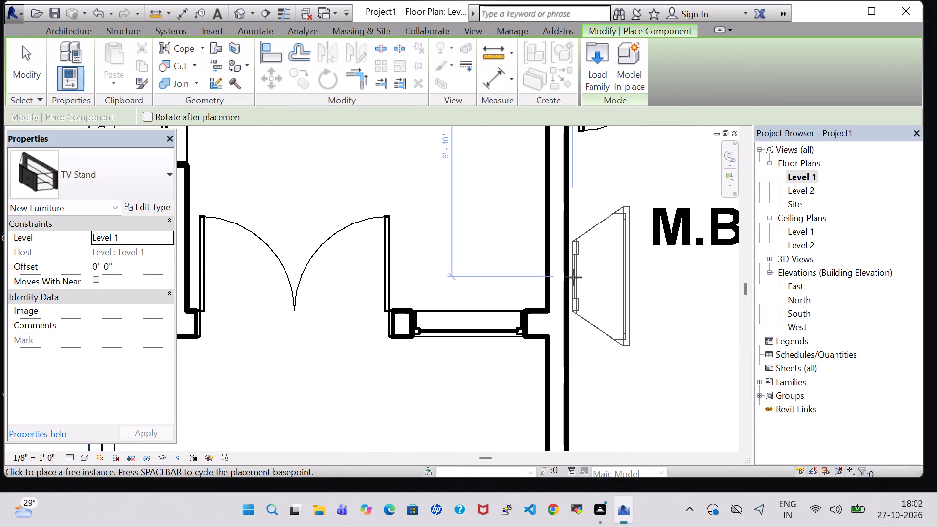
click(573, 277)
key(Escape)
key(Escape)
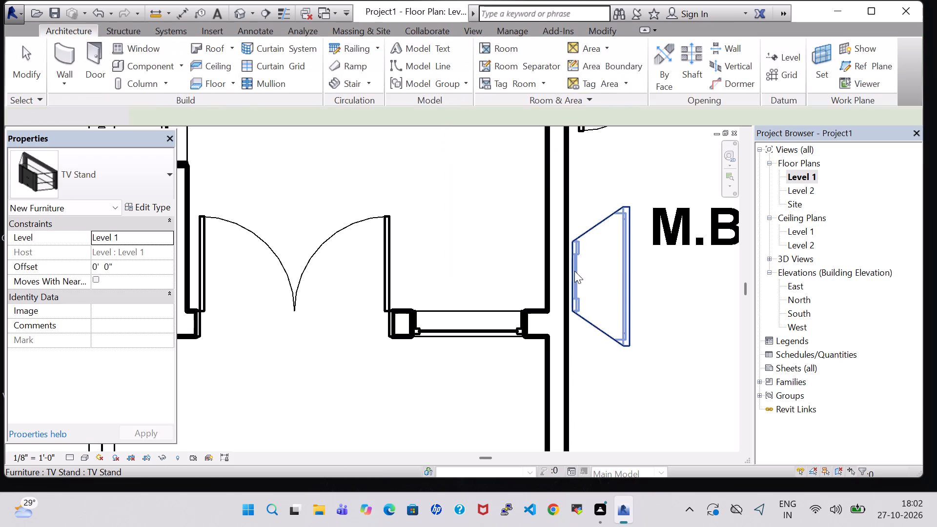
click(574, 271)
key(Left)
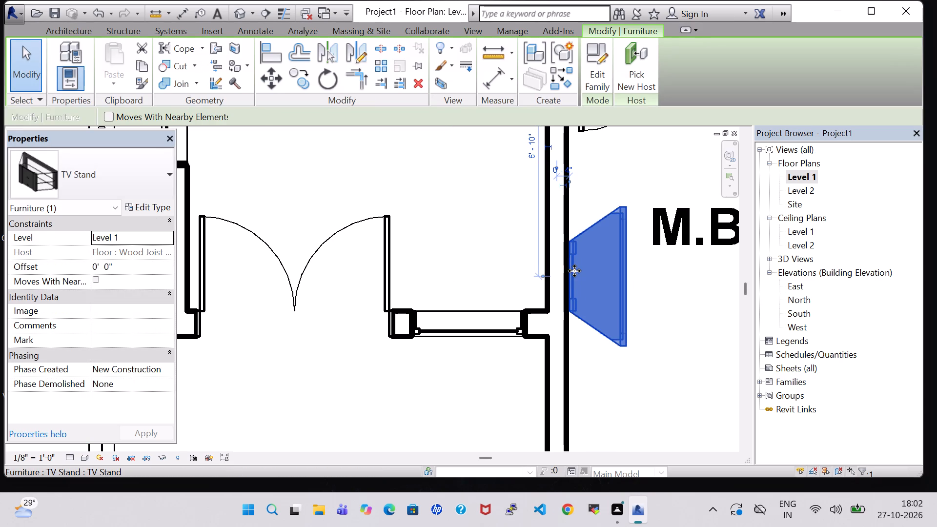
click(455, 230)
Place a second TV Stand in the C.BED ROOM, rotated to face the bed, beside the wall opposite it.
scroll(455, 230, down, 7)
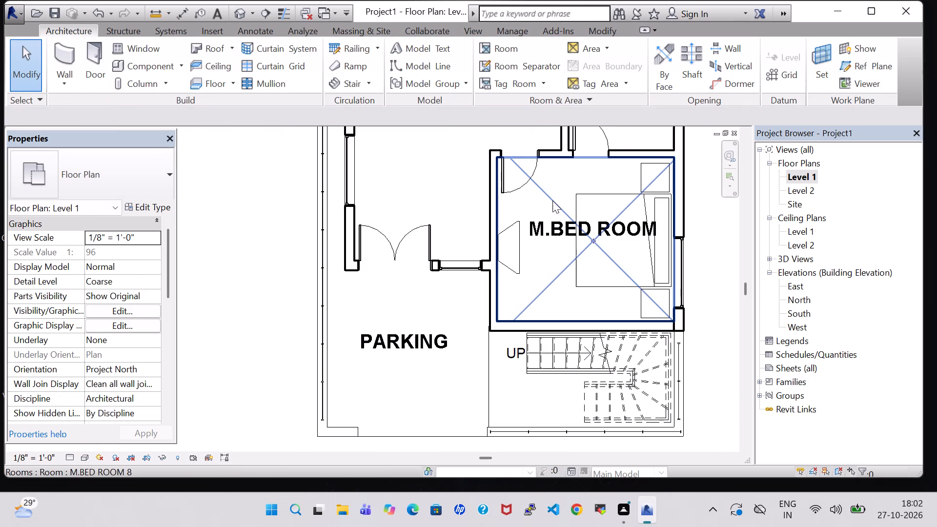
middle_drag(708, 242, 646, 305)
scroll(646, 305, down, 2)
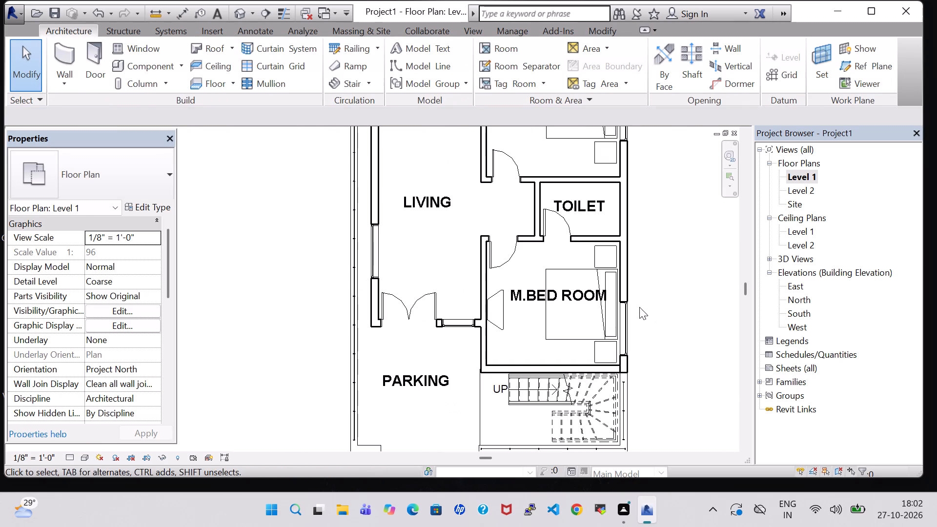
click(155, 68)
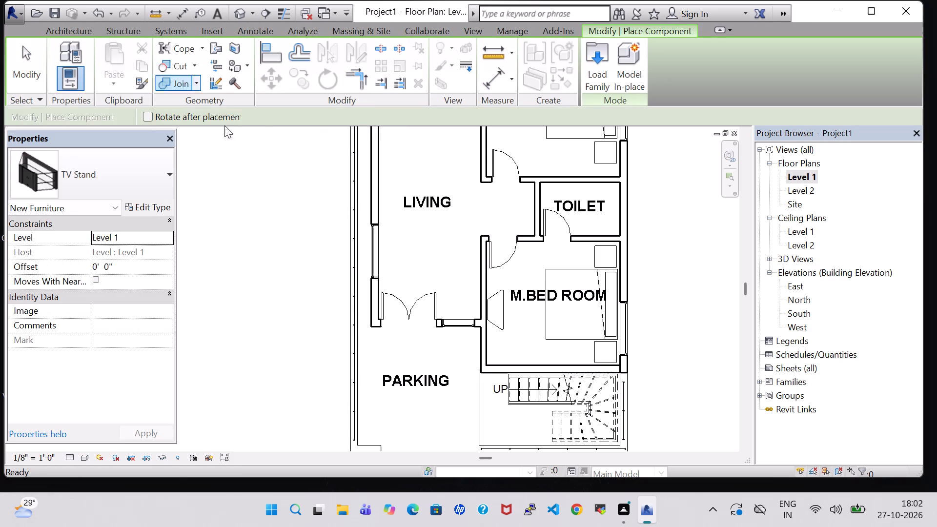
scroll(433, 244, down, 4)
middle_drag(433, 244, 434, 279)
scroll(473, 190, up, 5)
key(space)
scroll(475, 210, up, 10)
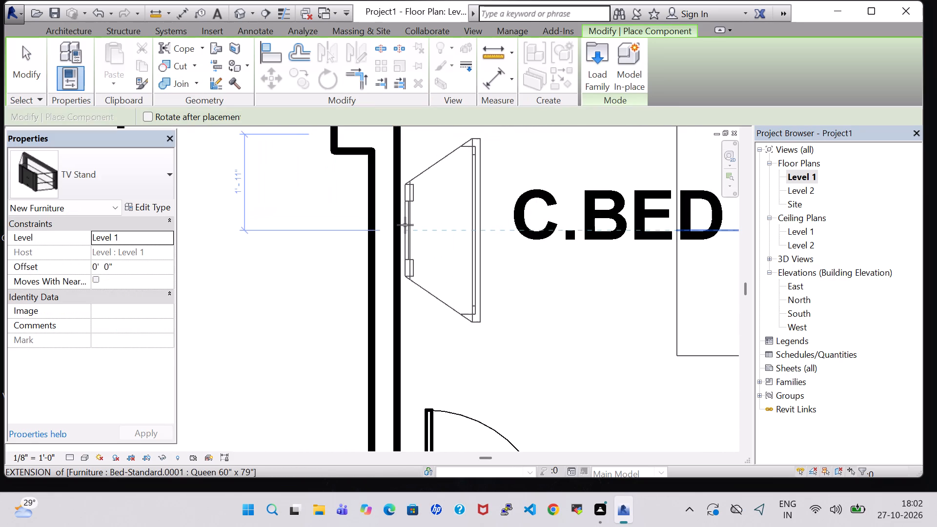
click(405, 225)
key(Escape)
key(Escape)
Nudge the C.BED ROOM TV Stand closer to the wall behind it.
click(433, 175)
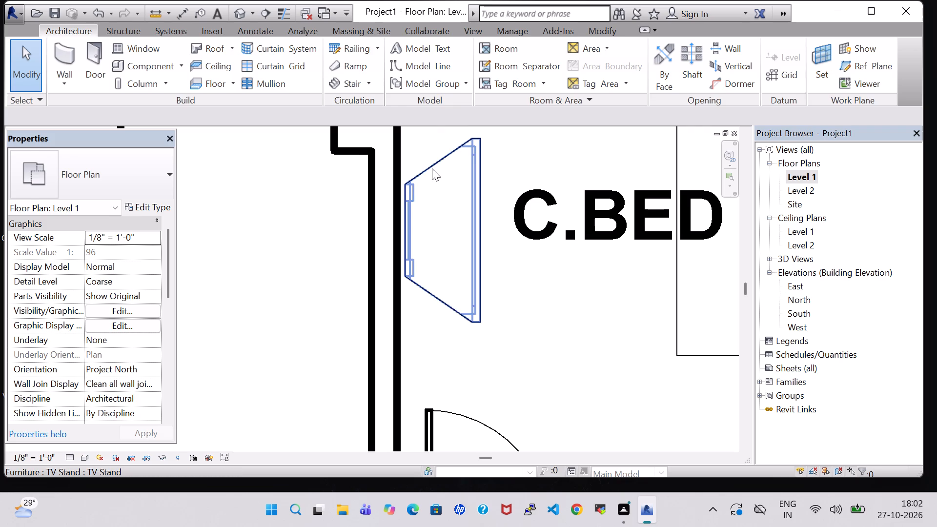
click(432, 168)
key(Left)
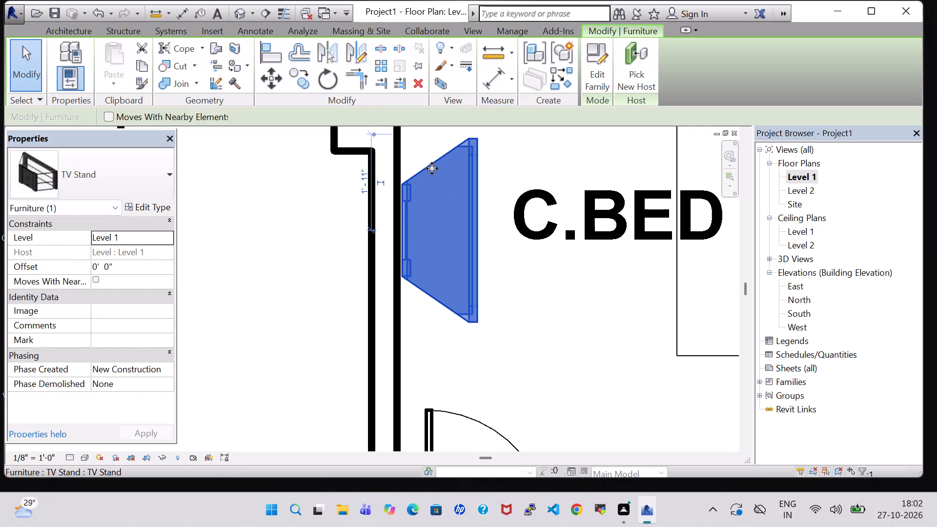
key(Left)
click(278, 260)
Load the TV - Flat Screen family from the US Imperial Furniture library as a component.
scroll(278, 260, down, 2)
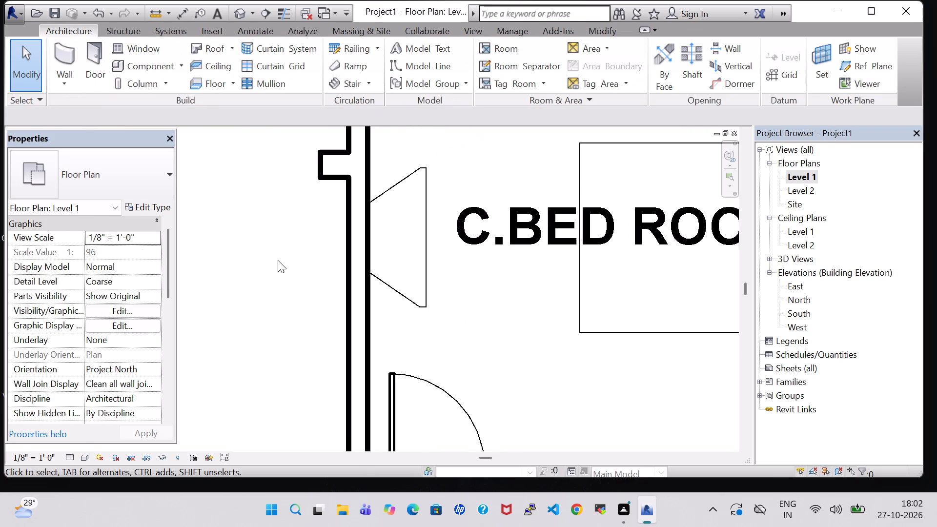
scroll(278, 260, down, 5)
middle_drag(425, 308, 393, 220)
scroll(393, 220, down, 2)
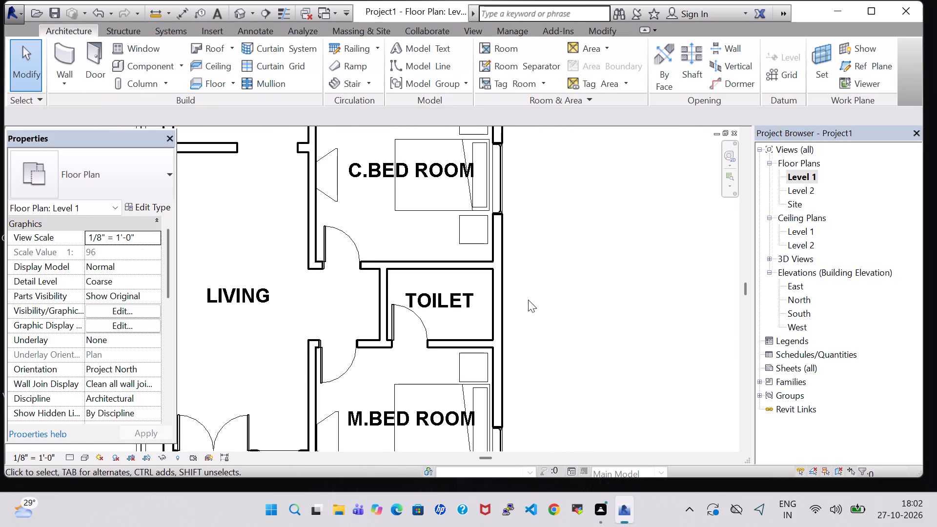
middle_drag(533, 301, 530, 267)
click(152, 65)
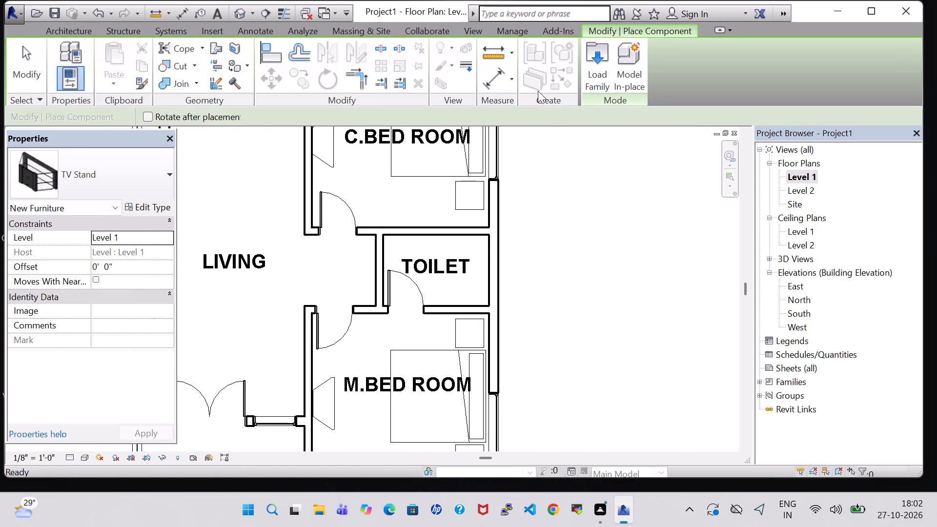
click(589, 83)
scroll(596, 212, down, 1)
double_click(548, 197)
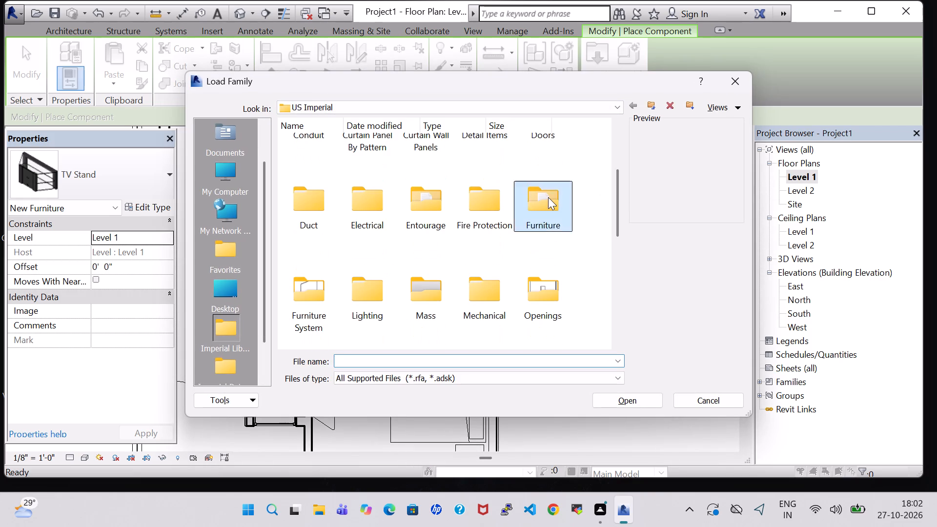
click(304, 255)
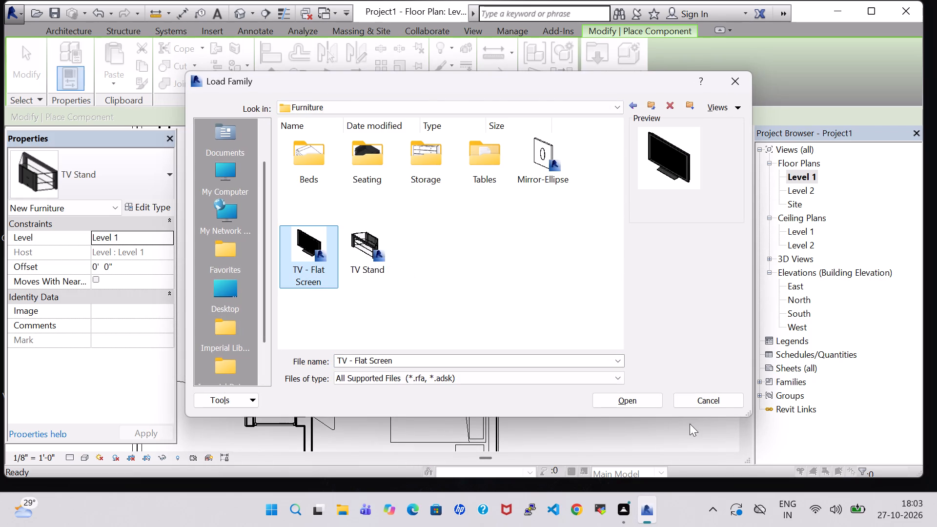
click(646, 403)
Find the TV types and choose the 50" TV - Flat Screen for placement.
scroll(344, 392, up, 5)
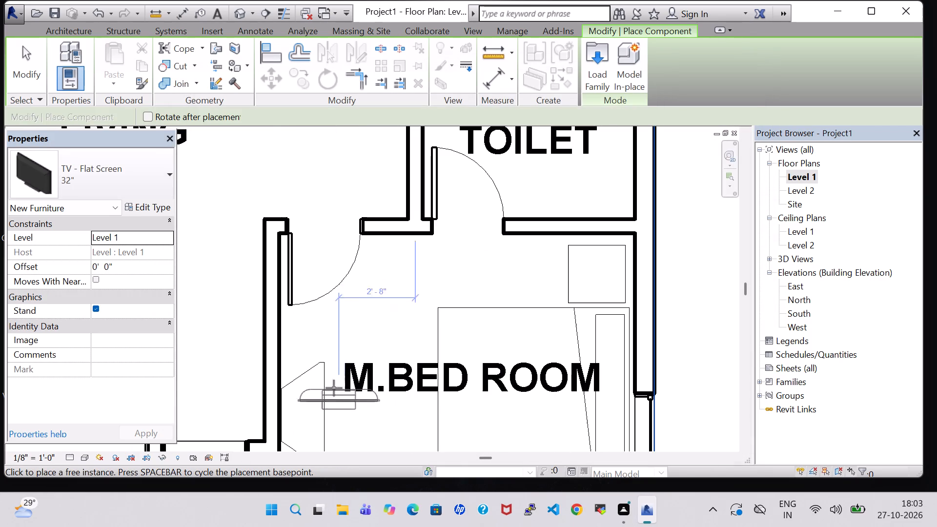
click(99, 163)
scroll(66, 377, down, 2)
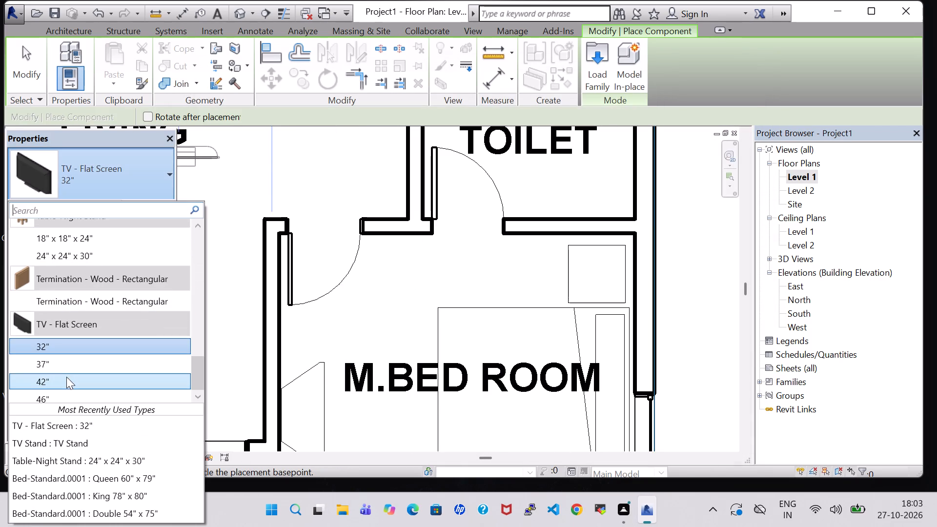
scroll(69, 396, down, 3)
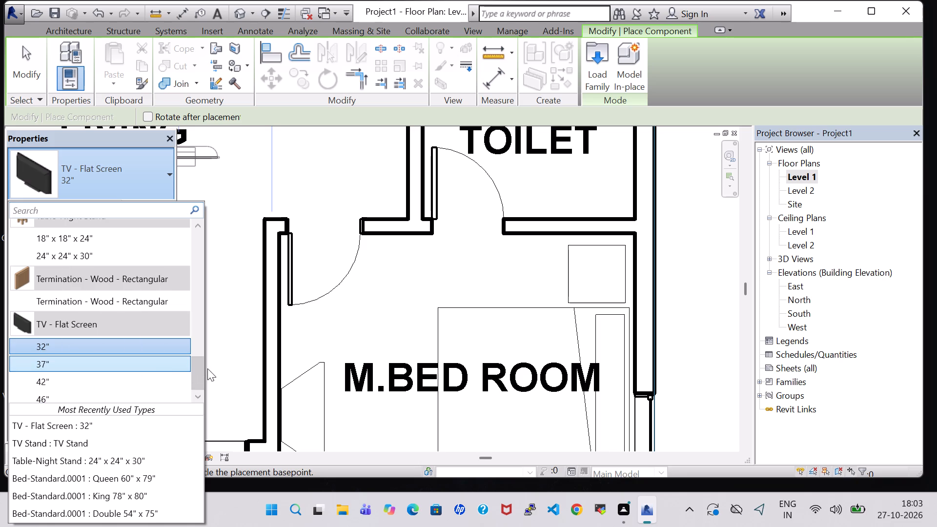
drag(195, 367, 197, 414)
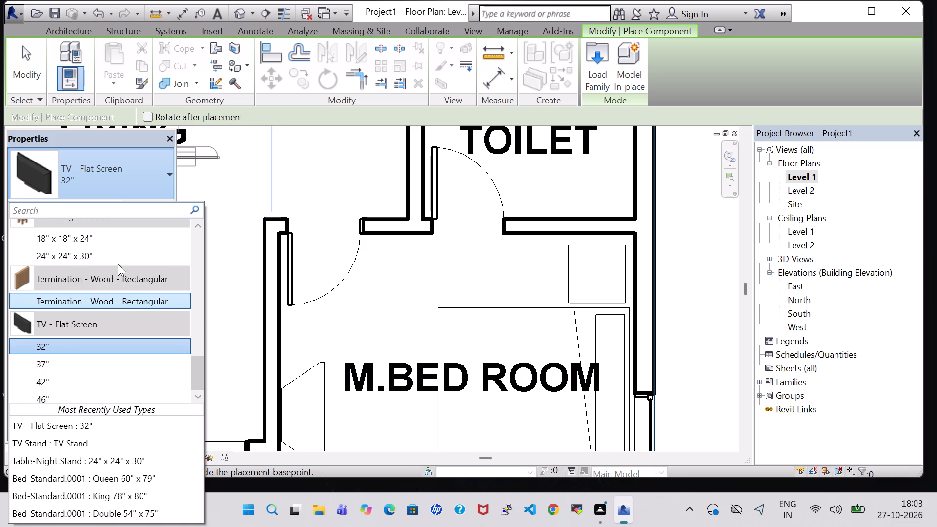
key(t)
key(v)
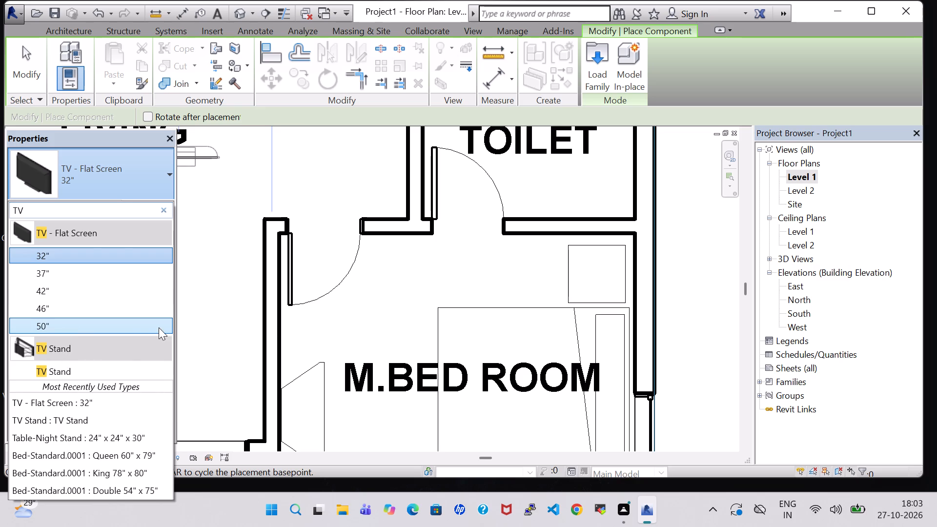
click(124, 327)
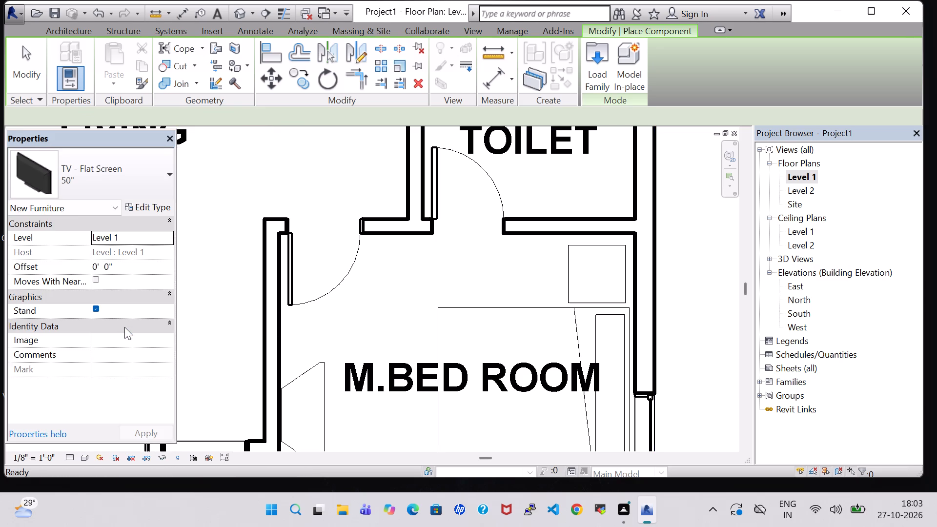
Place the 50" flat screen TV at a 3' 0" offset against the M.BED ROOM wall, above the TV Stand and facing the bed.
key(space)
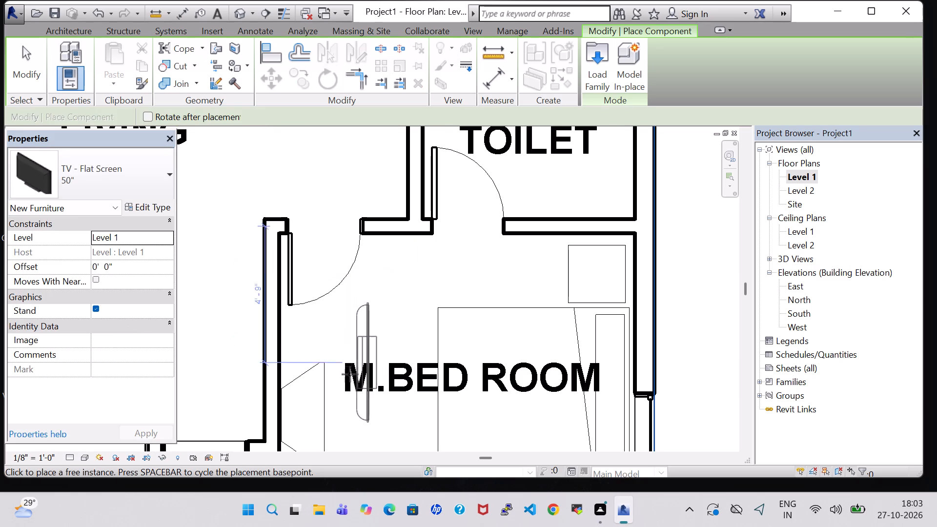
middle_drag(345, 379, 354, 307)
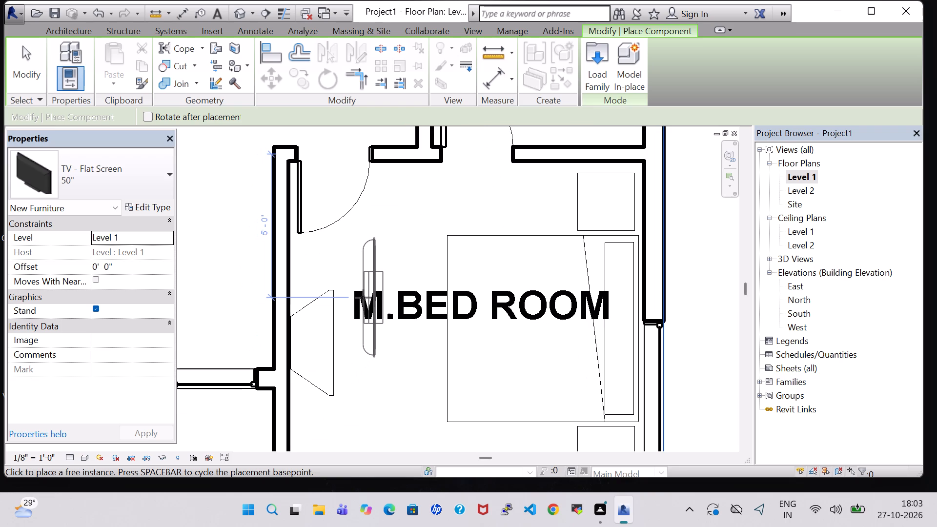
scroll(293, 345, up, 3)
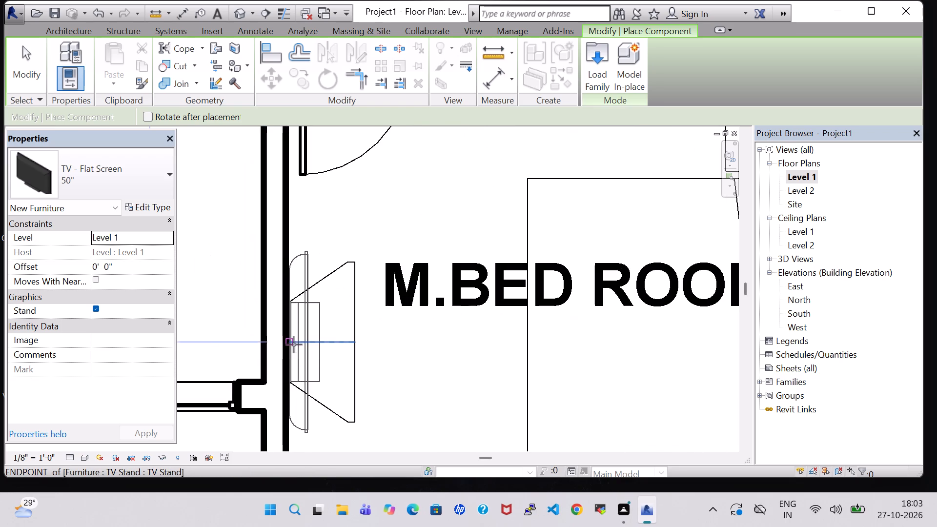
click(100, 266)
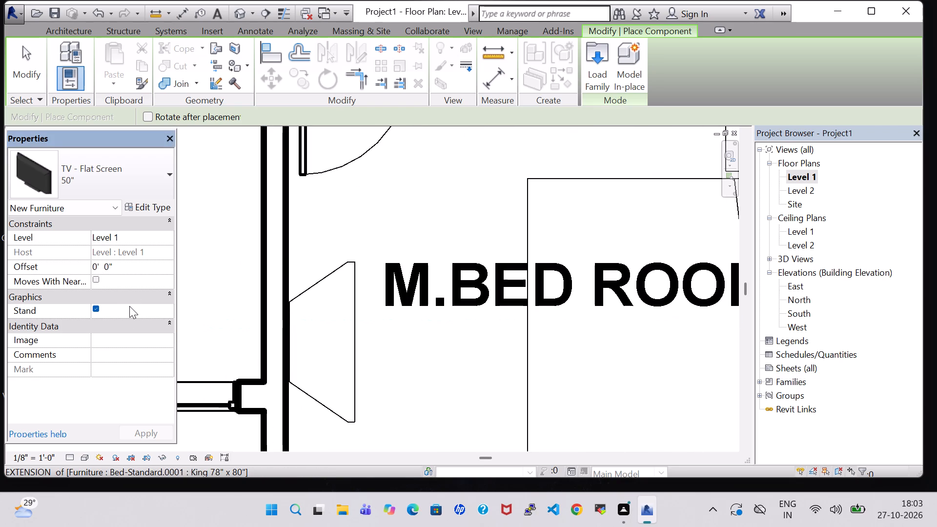
key(Left)
key(BackSpace)
key(3)
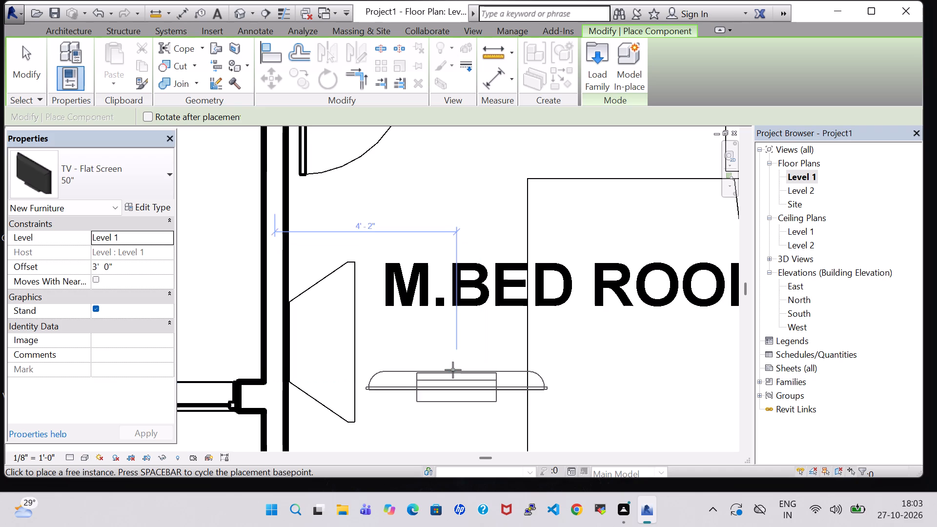
key(space)
scroll(375, 369, up, 1)
scroll(299, 355, up, 5)
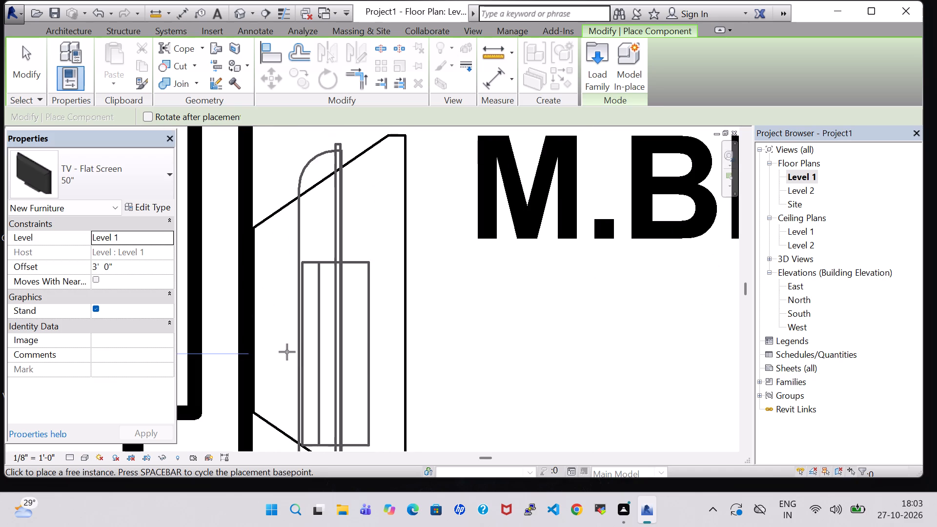
click(259, 340)
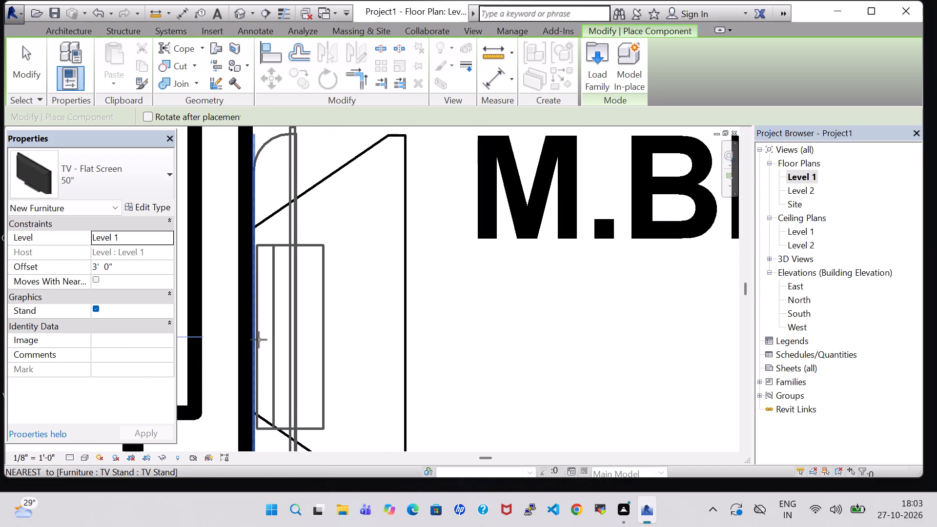
key(Escape)
key(Escape)
Place another 50" flat screen TV at the 3' 0" offset above the C.BED ROOM TV Stand, against the wall and facing the bed.
scroll(464, 333, down, 3)
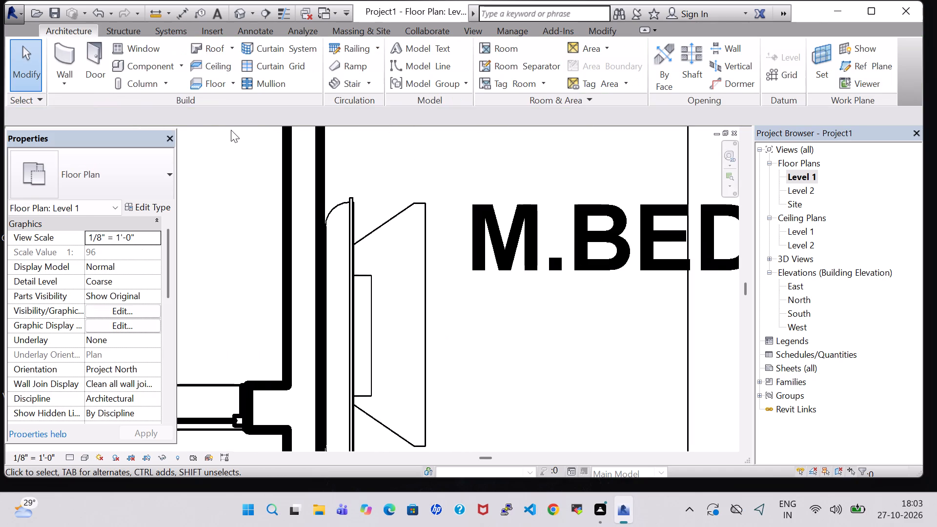
click(133, 66)
scroll(527, 266, down, 4)
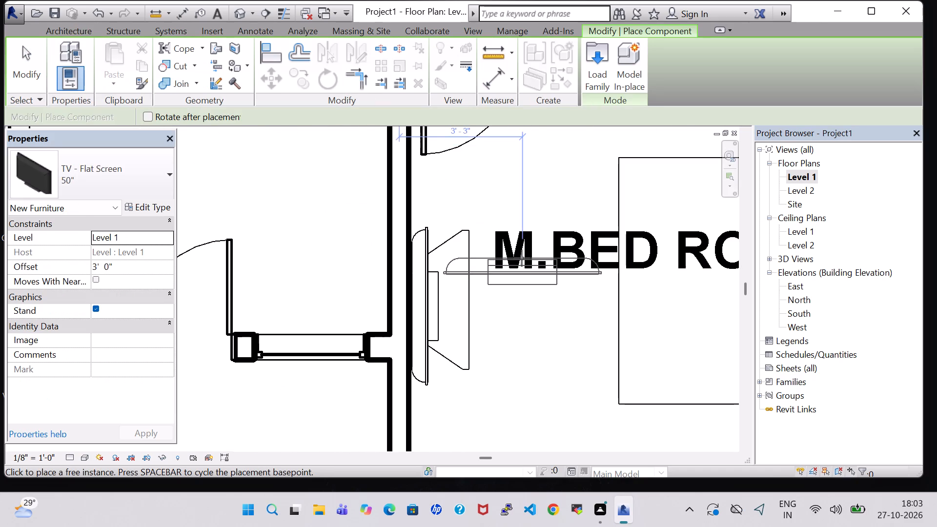
key(space)
scroll(506, 218, down, 3)
middle_drag(506, 218, 519, 422)
scroll(519, 422, down, 3)
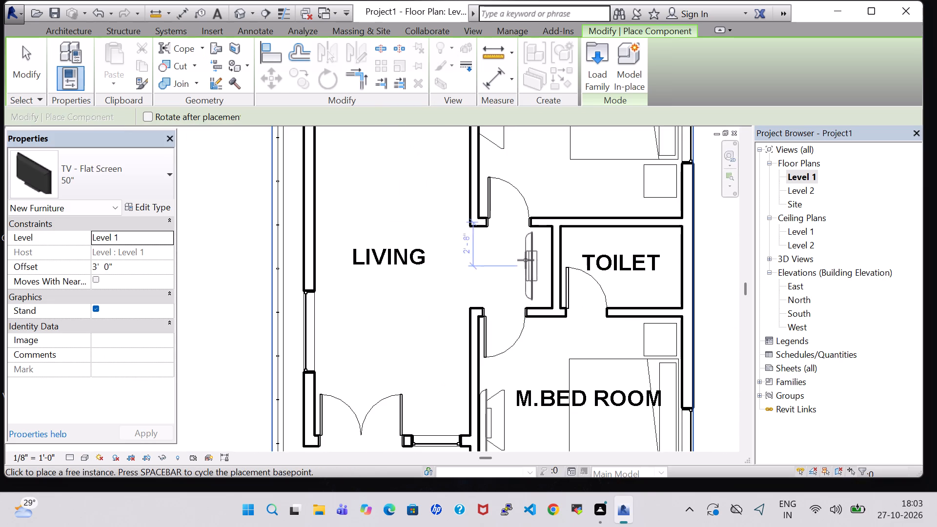
middle_drag(522, 233, 526, 343)
scroll(526, 343, down, 1)
scroll(522, 319, up, 3)
scroll(489, 205, up, 4)
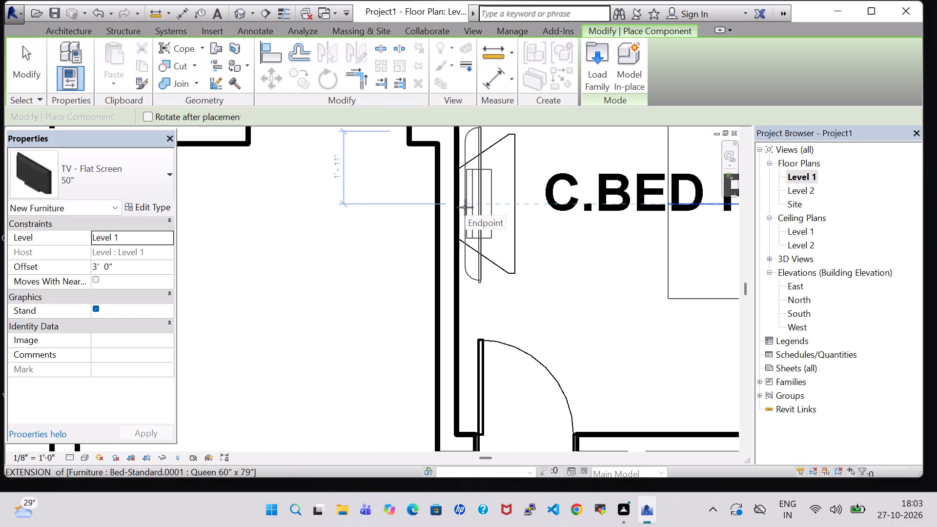
click(461, 208)
key(Escape)
key(Escape)
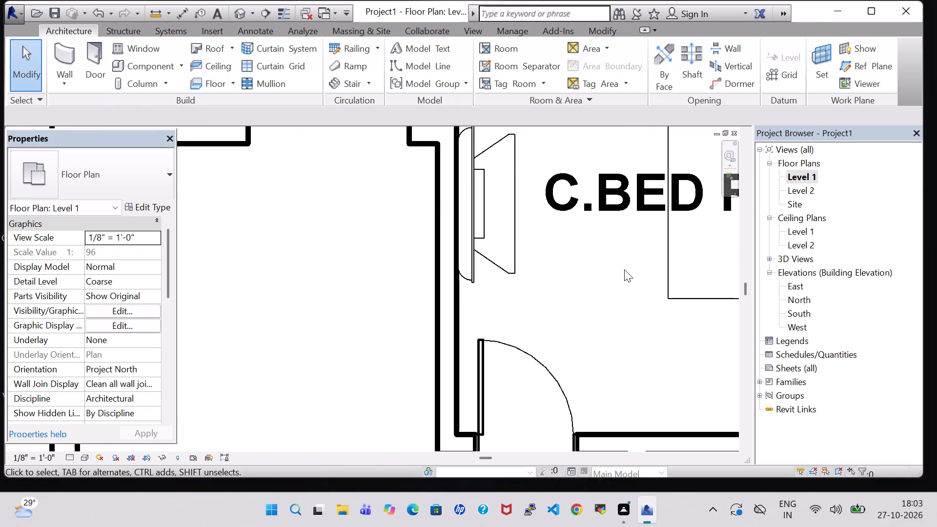
Open the default 3D view and examine the TVs and TV Stands in both bedrooms and the house from several angles.
scroll(624, 269, down, 5)
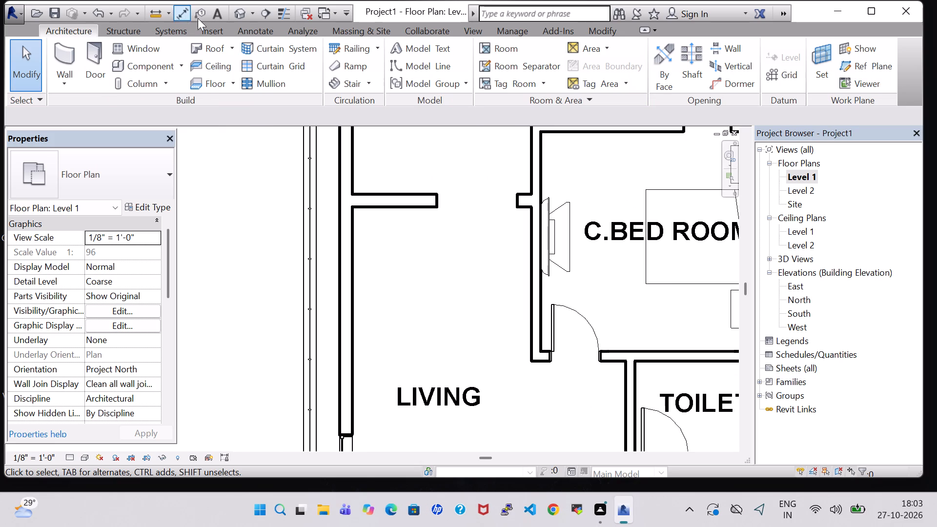
click(237, 17)
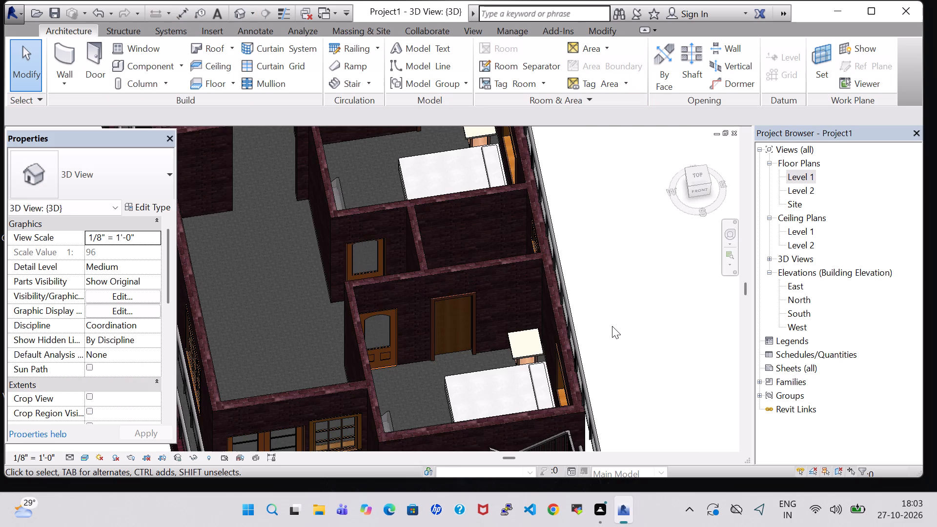
shift+middle_drag(612, 326, 530, 325)
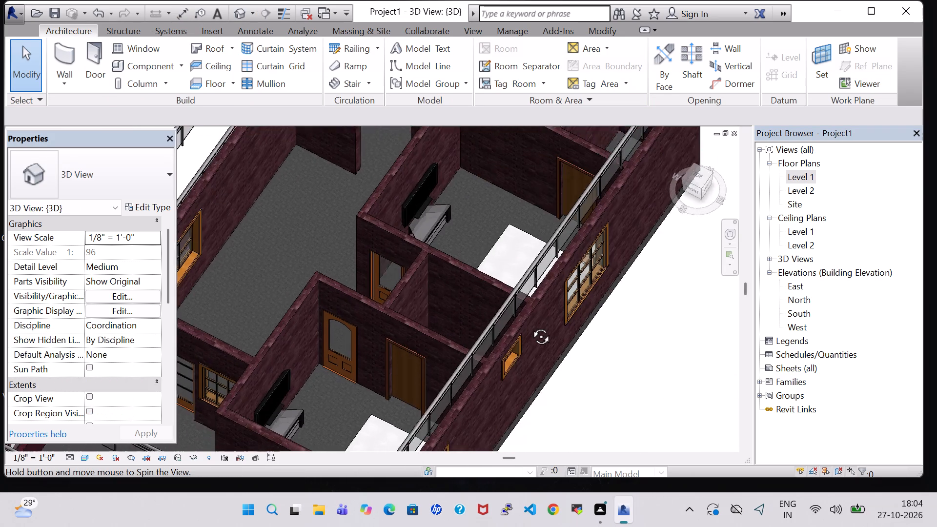
shift+middle_drag(530, 325, 473, 278)
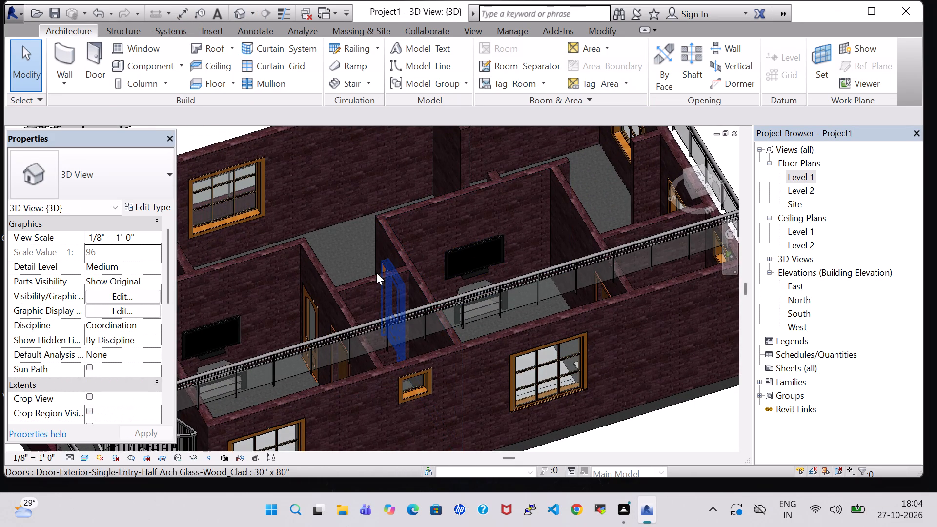
middle_drag(376, 272, 538, 228)
middle_drag(530, 237, 509, 243)
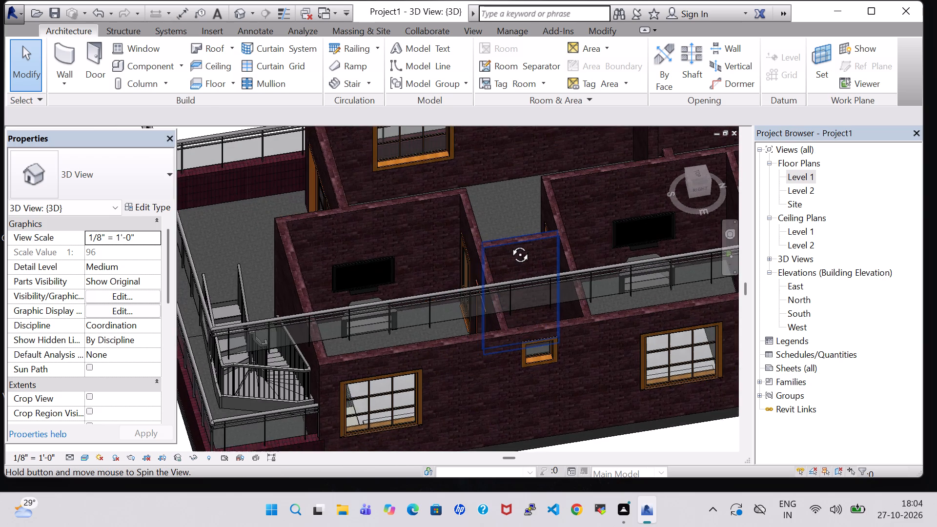
middle_drag(509, 243, 593, 255)
scroll(638, 363, down, 2)
middle_drag(667, 403, 690, 347)
middle_drag(693, 355, 552, 304)
middle_drag(549, 319, 577, 297)
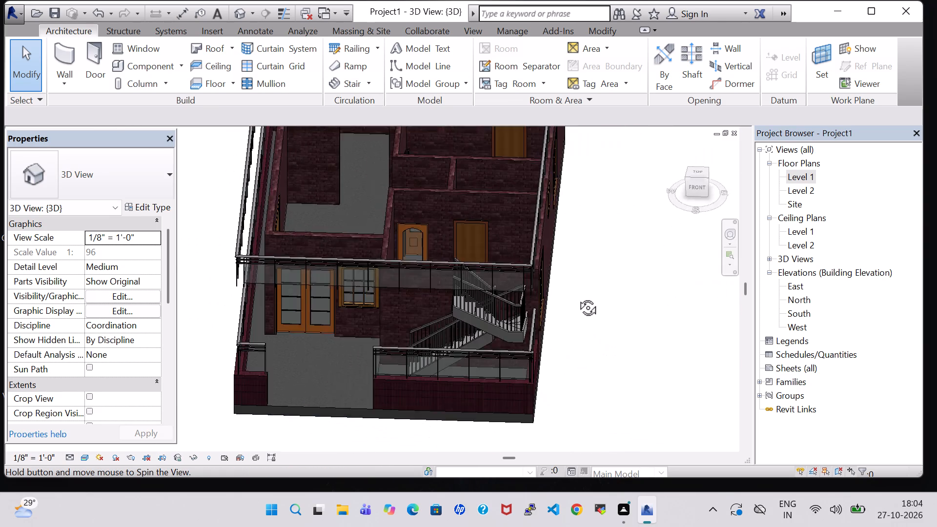
Examine the front of the house, its staircase and upper rooms in the 3D view from several angles.
middle_drag(577, 297, 577, 276)
middle_drag(604, 249, 684, 327)
middle_drag(681, 325, 681, 303)
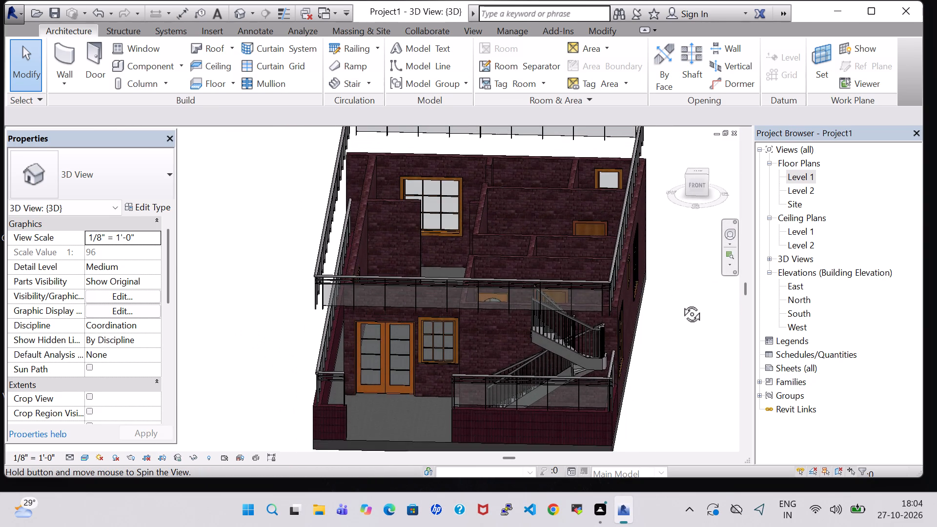
middle_drag(681, 303, 681, 310)
middle_drag(681, 310, 670, 237)
shift+middle_drag(670, 237, 670, 252)
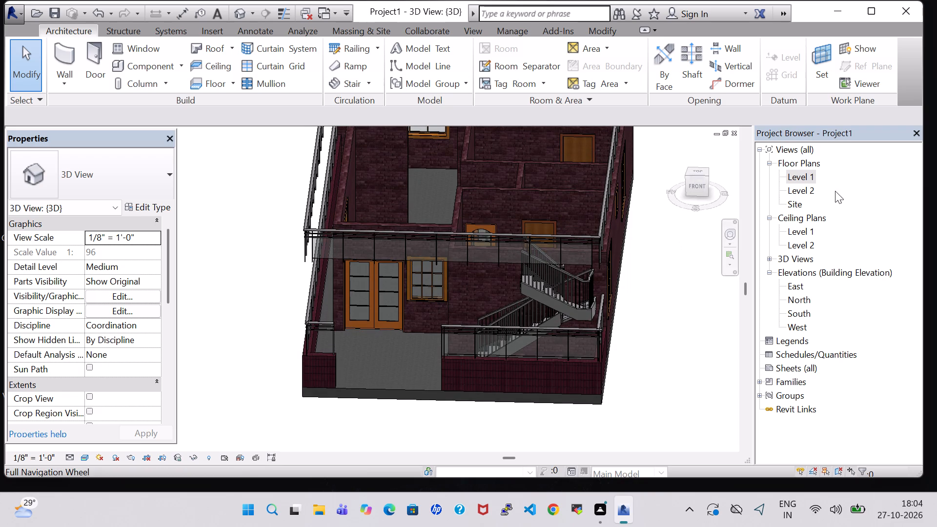
Return to the Level 1 floor plan and load the Dresser family from the Furniture library's Storage folder for placement.
double_click(800, 175)
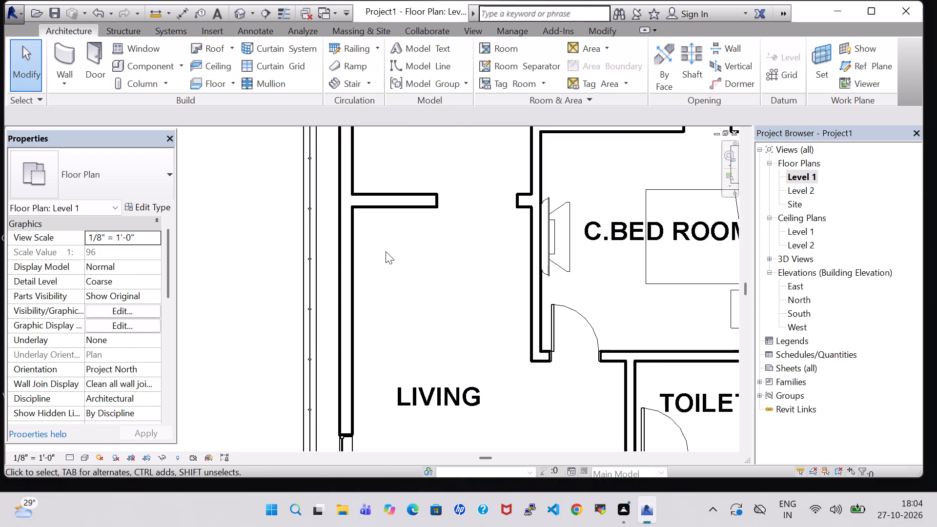
scroll(383, 261, down, 11)
scroll(503, 309, up, 2)
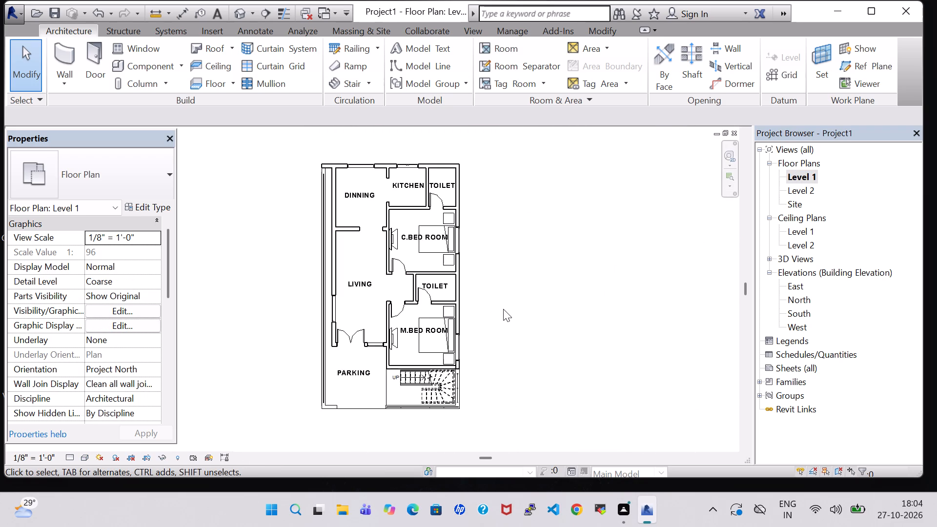
middle_drag(504, 309, 582, 311)
scroll(587, 308, up, 1)
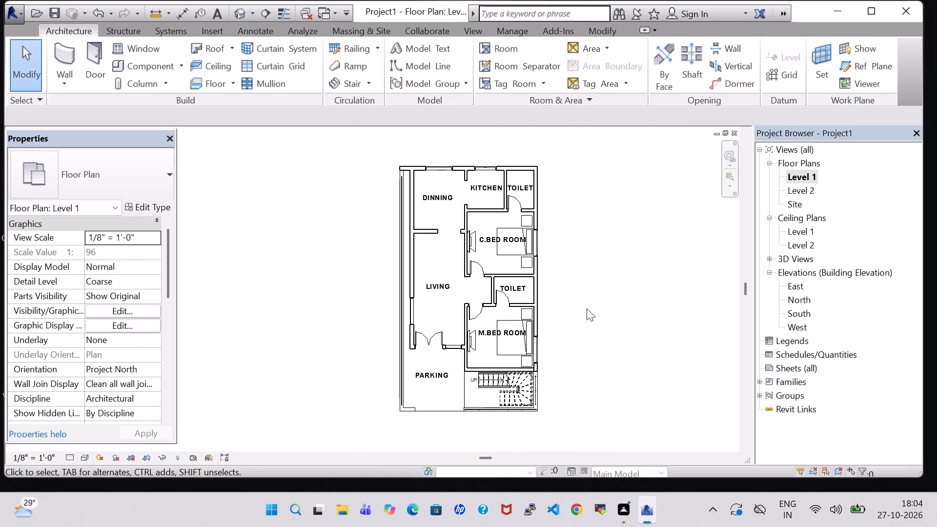
click(142, 58)
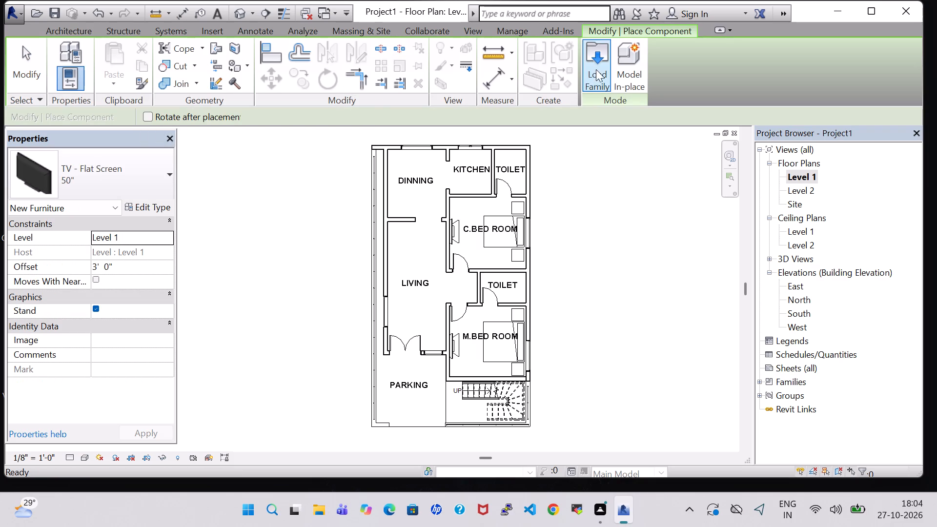
click(611, 73)
scroll(538, 243, down, 1)
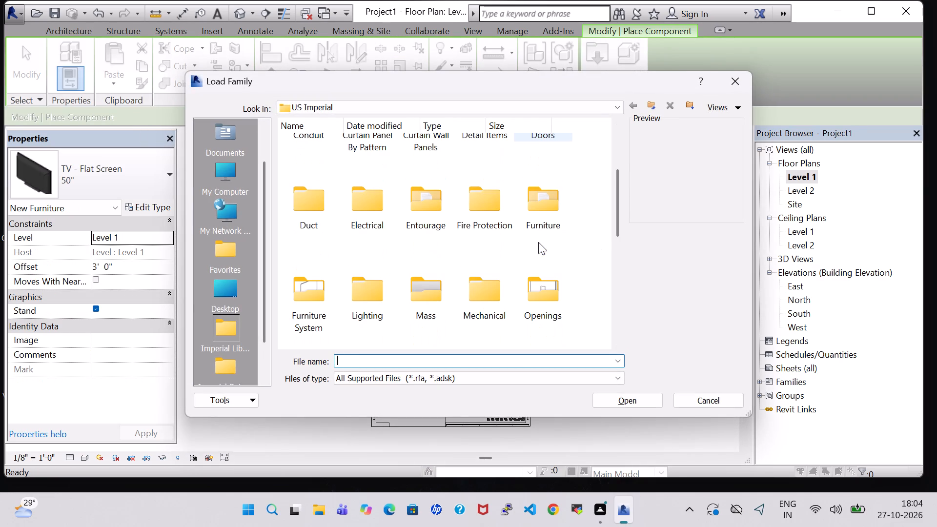
double_click(533, 215)
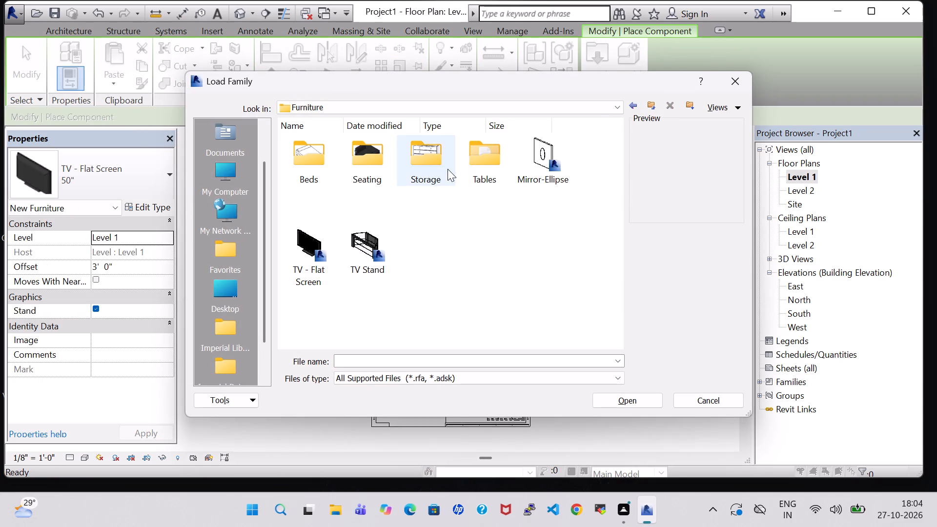
double_click(426, 169)
click(415, 269)
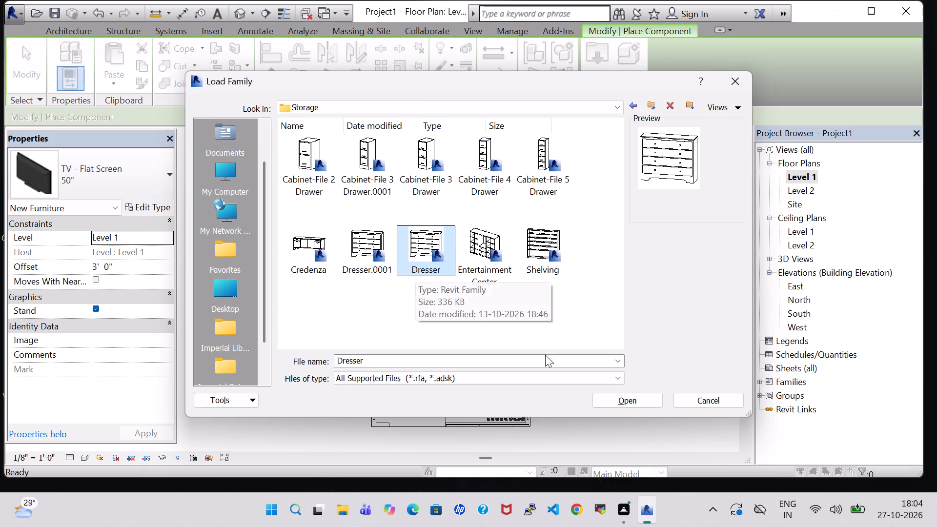
click(657, 402)
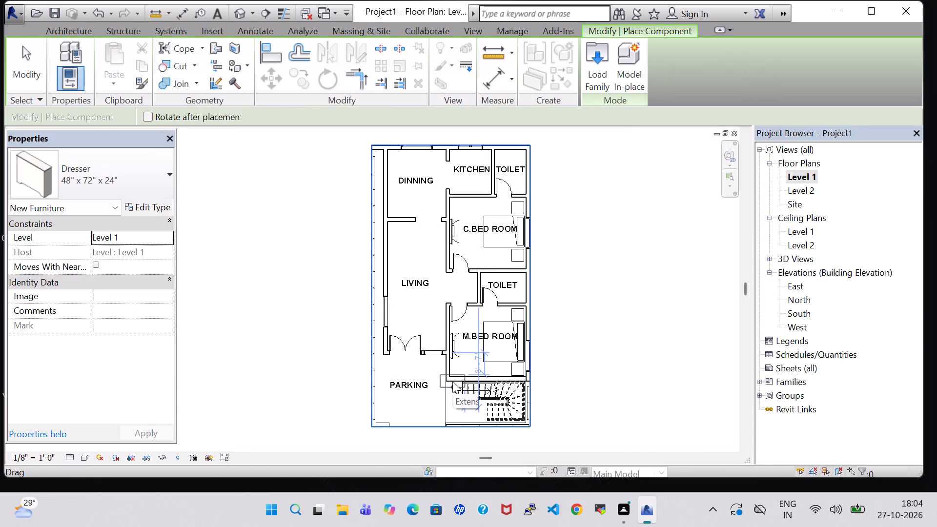
Place the 48" x 72" x 24" Dresser in the M.BED ROOM along the wall adjoining the staircase.
scroll(452, 381, up, 5)
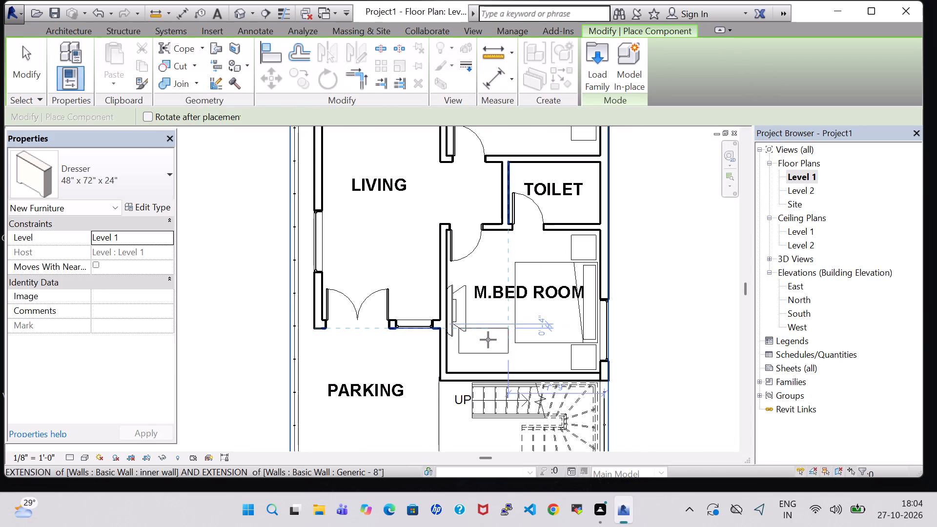
scroll(493, 365, up, 3)
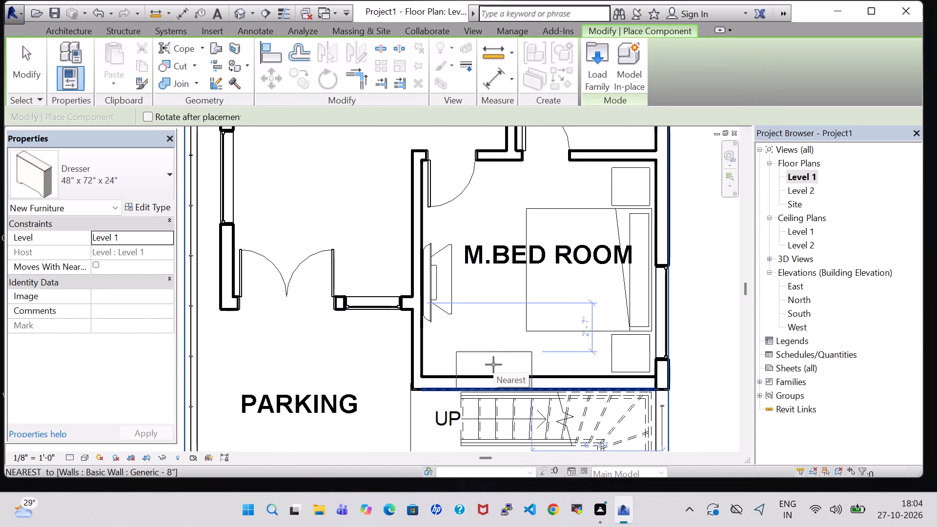
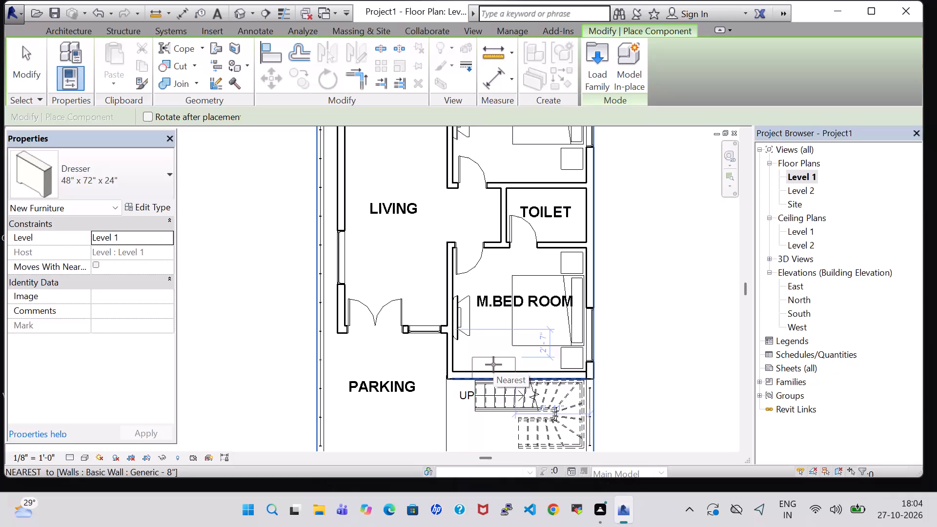
Place a 48" x 72" x 24" Dresser along the M.BED ROOM's staircase wall and another along the C.BED ROOM's kitchen-side wall.
scroll(493, 365, up, 4)
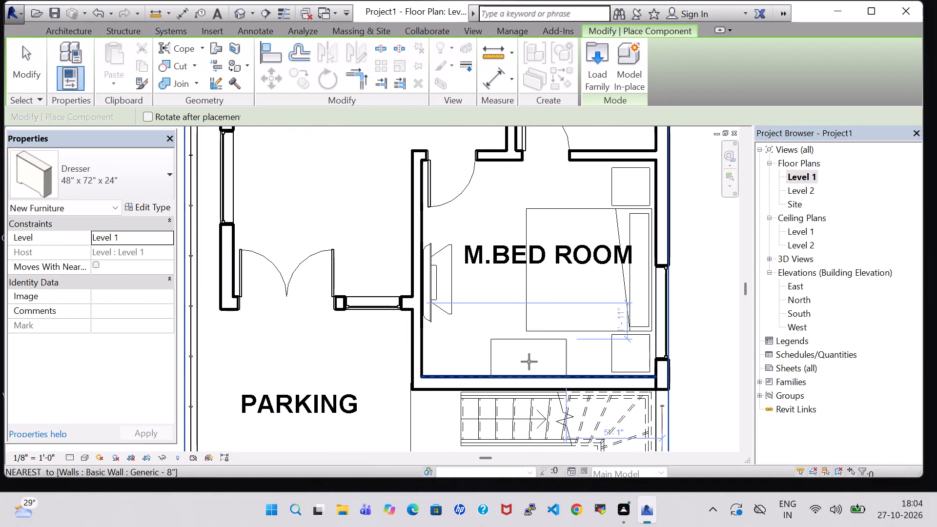
click(533, 362)
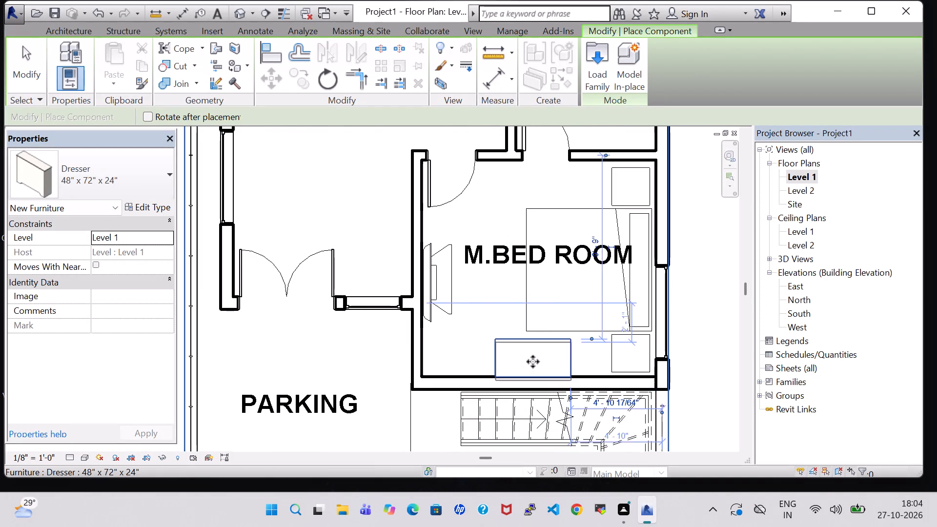
scroll(533, 361, down, 4)
middle_drag(528, 220, 509, 421)
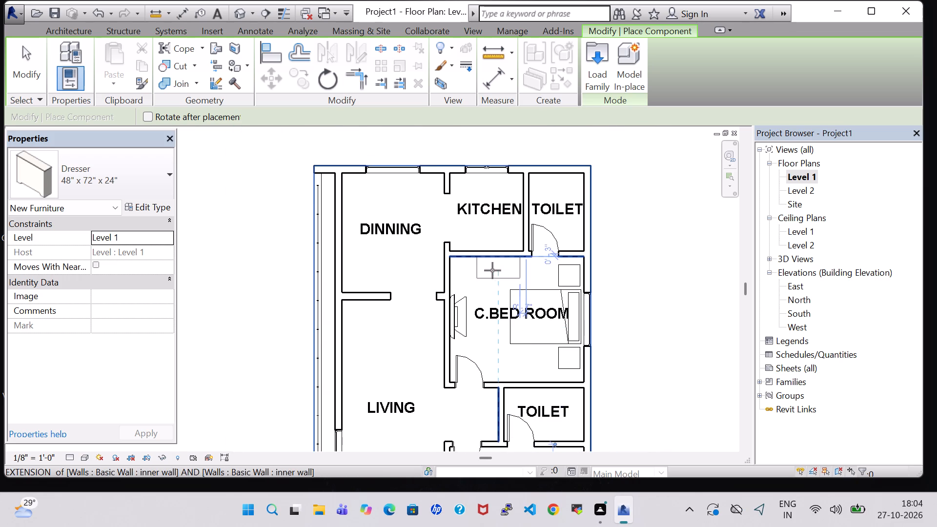
click(488, 270)
scroll(512, 295, down, 4)
middle_drag(649, 350, 648, 279)
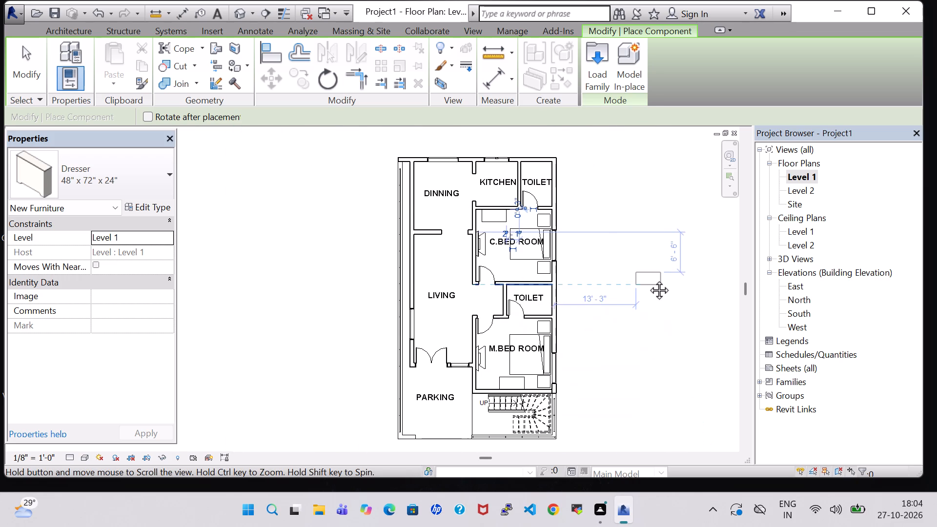
middle_drag(648, 279, 648, 277)
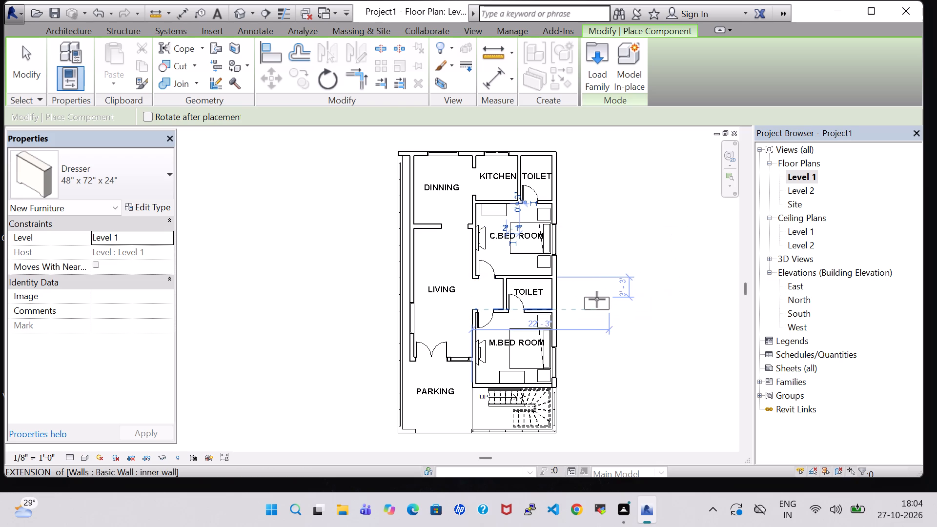
key(Escape)
key(Escape)
In the default 3D view, rotate the M.BED ROOM dresser 180° so its drawers face into the room.
click(239, 14)
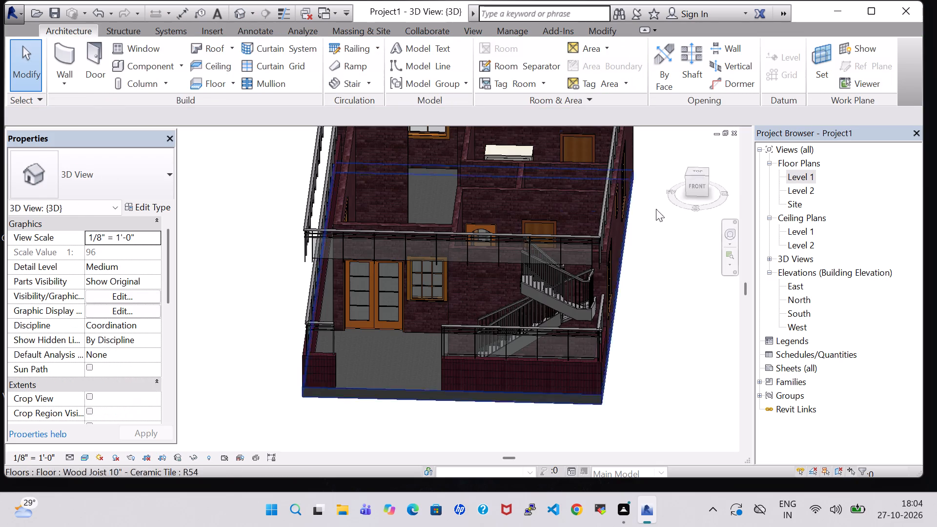
shift+middle_drag(639, 260, 648, 394)
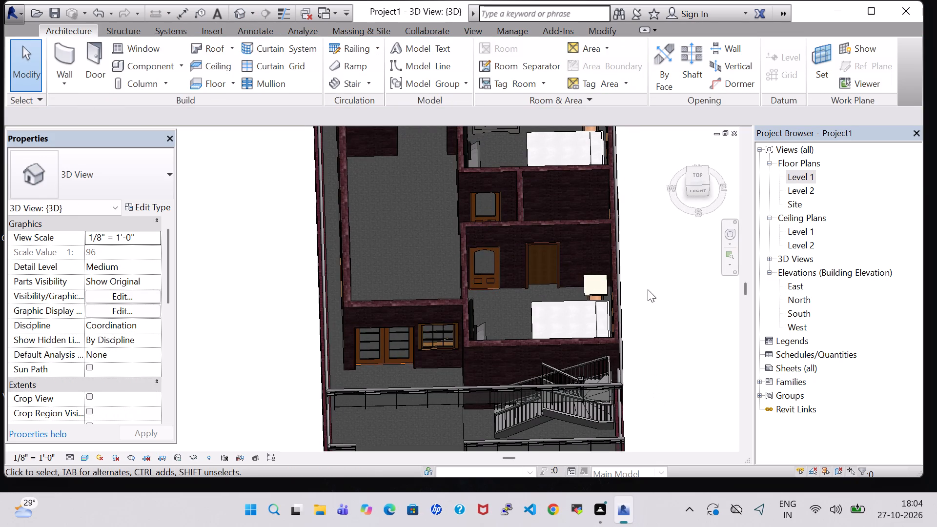
shift+middle_drag(644, 284, 635, 227)
shift+middle_drag(635, 227, 650, 466)
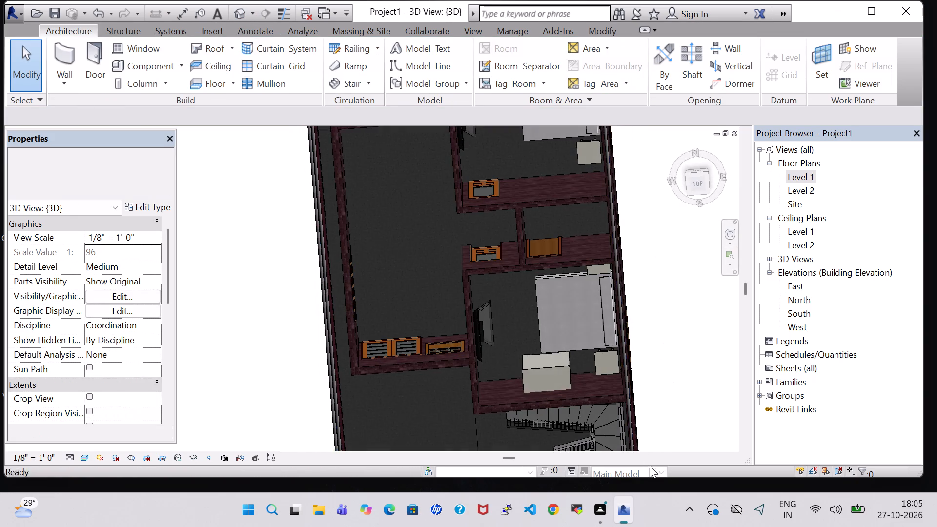
click(552, 374)
click(549, 365)
key(space)
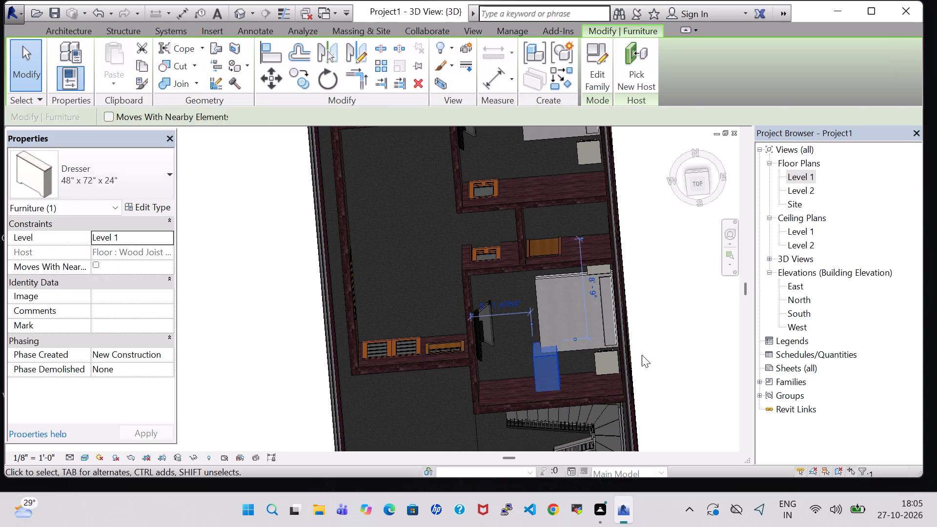
key(space)
click(671, 298)
middle_drag(671, 335, 685, 274)
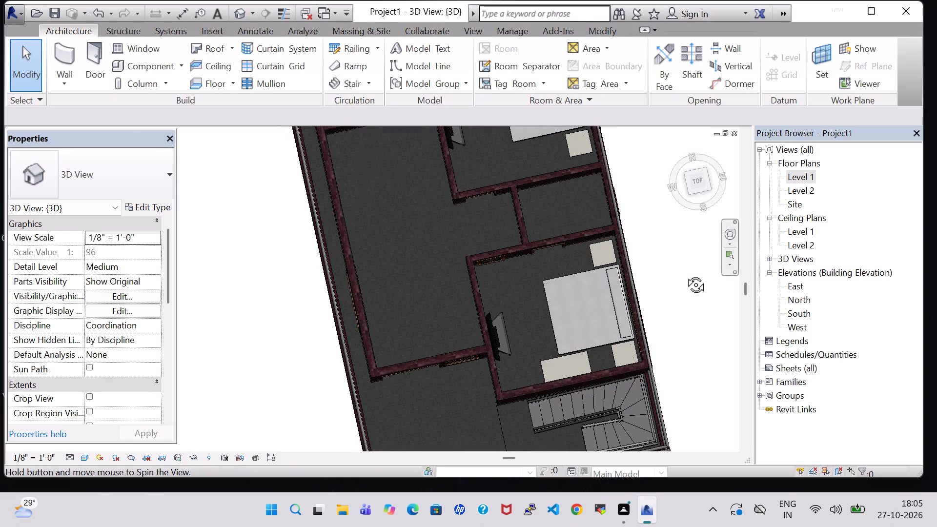
middle_drag(685, 274, 683, 276)
In the Level 1 floor plan, shift the M.BED ROOM dresser about 3' 3" along the staircase wall toward the TV wall.
double_click(800, 177)
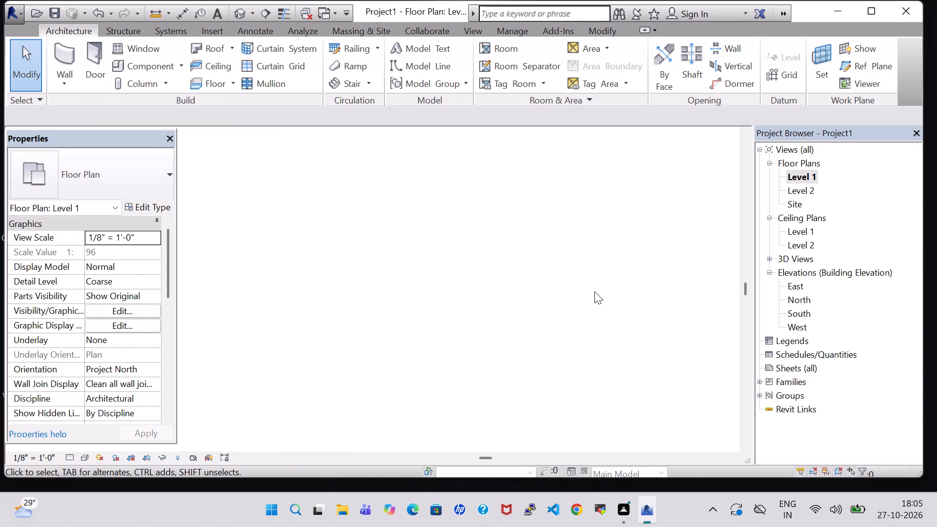
scroll(593, 293, down, 3)
scroll(534, 340, up, 7)
click(544, 352)
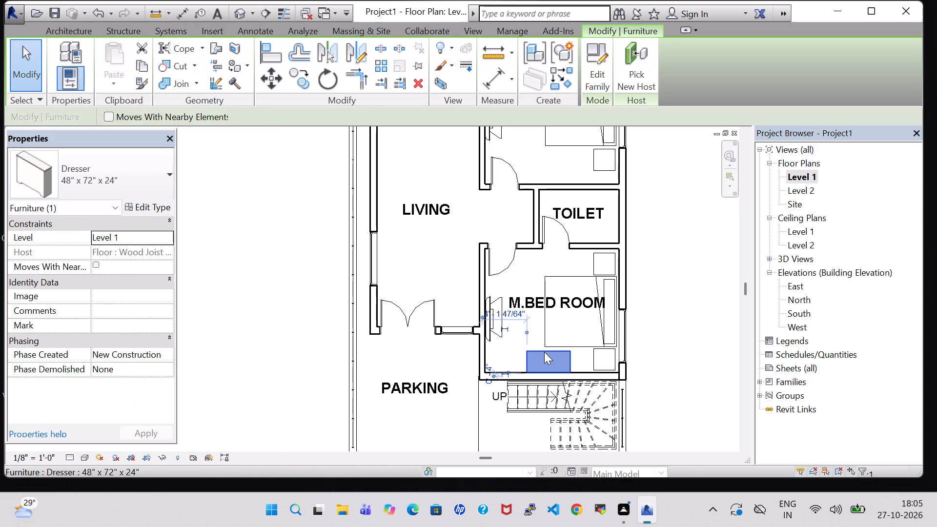
key(Left)
key(Left)
key(Left)
key(Left)
key(Left)
key(Left)
key(Left)
key(Left)
key(Left)
key(Left)
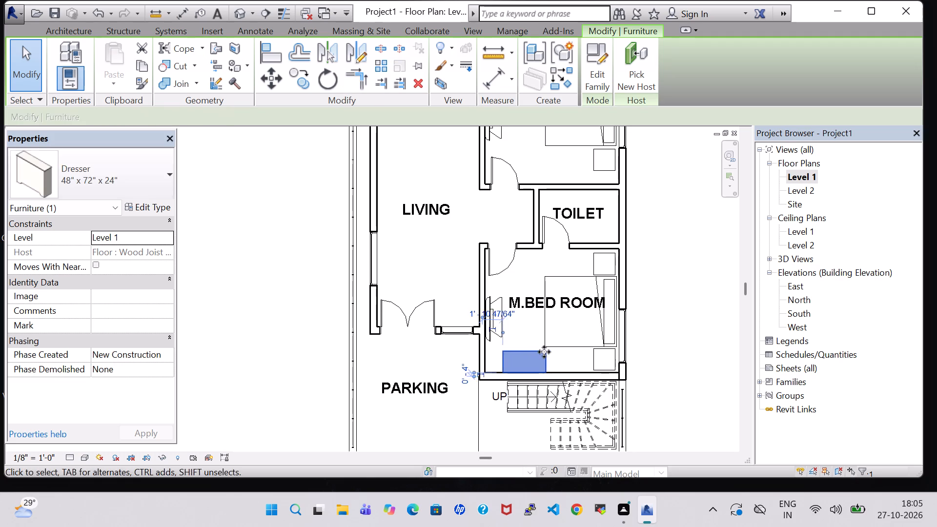
key(Left)
key(Left)
key(Left)
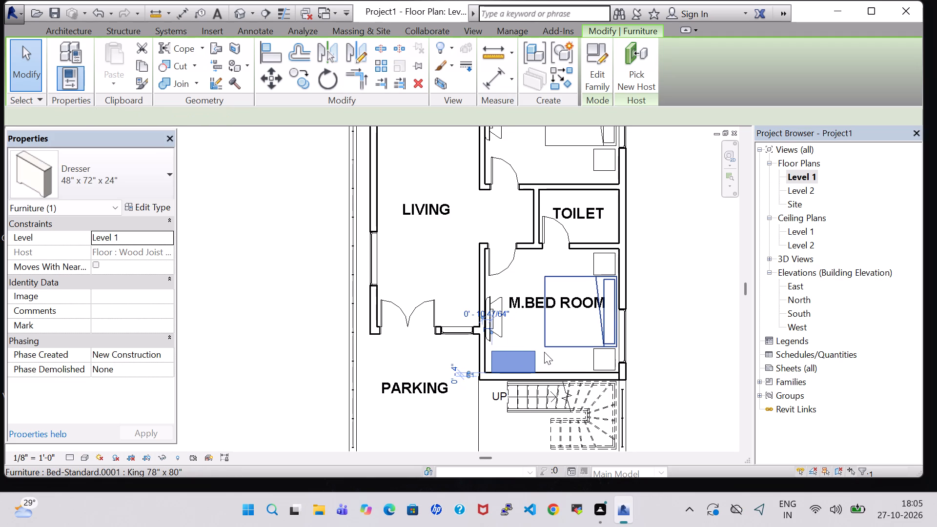
click(678, 278)
Nudge the M.BED ROOM's flat screen TV and TV Stand slightly along their wall, away from the dresser.
click(488, 305)
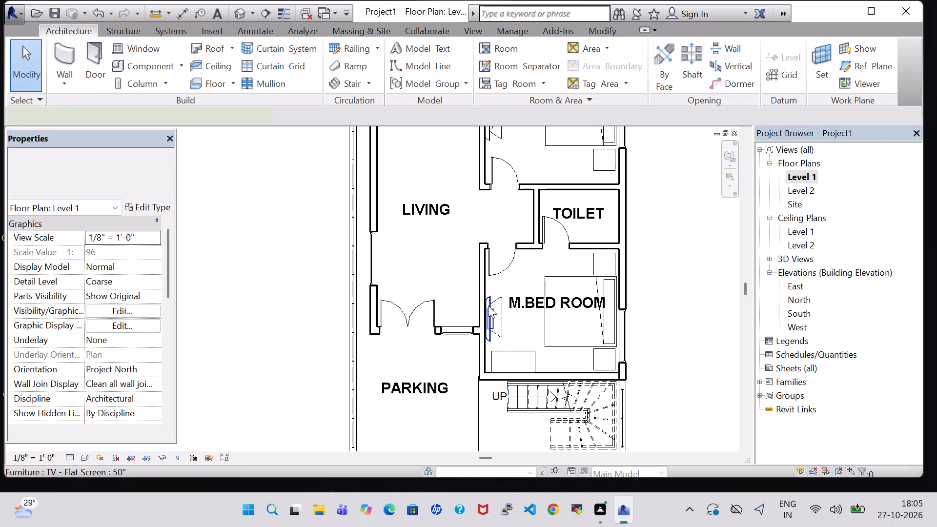
key(Up)
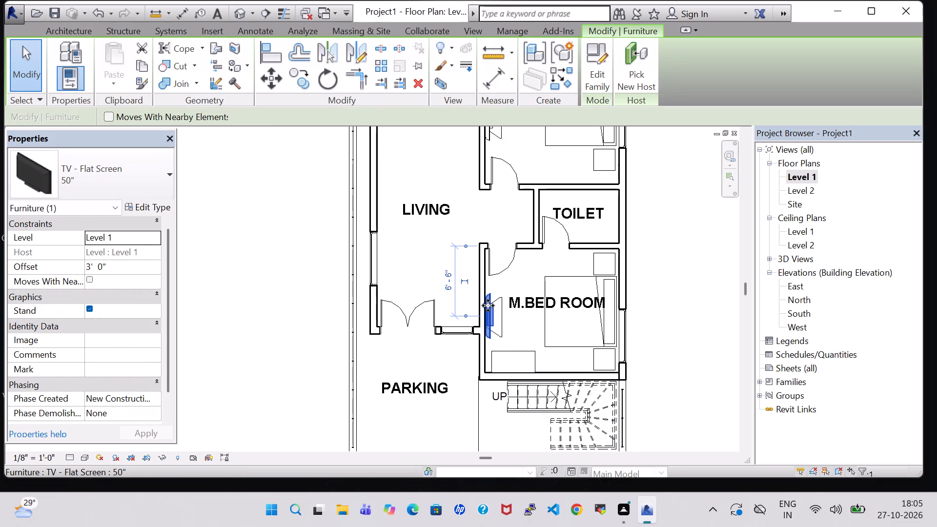
click(497, 300)
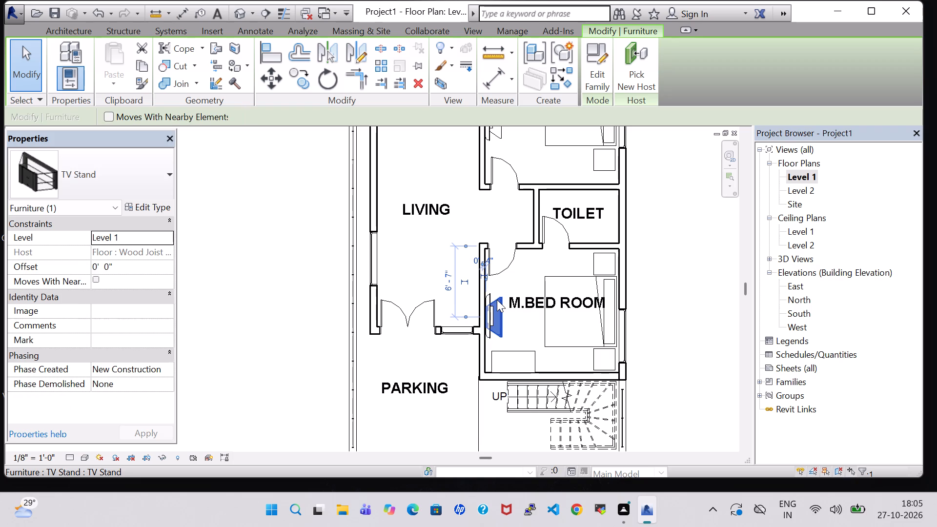
key(Up)
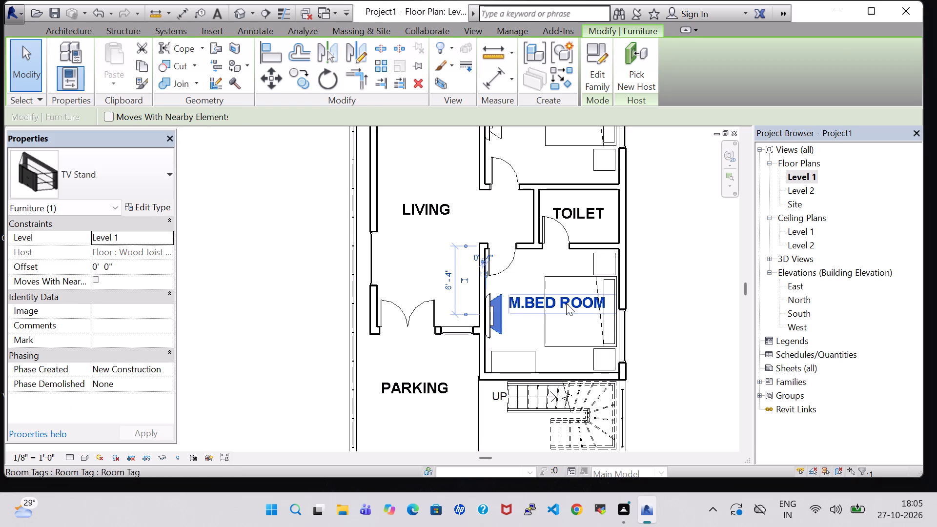
click(668, 303)
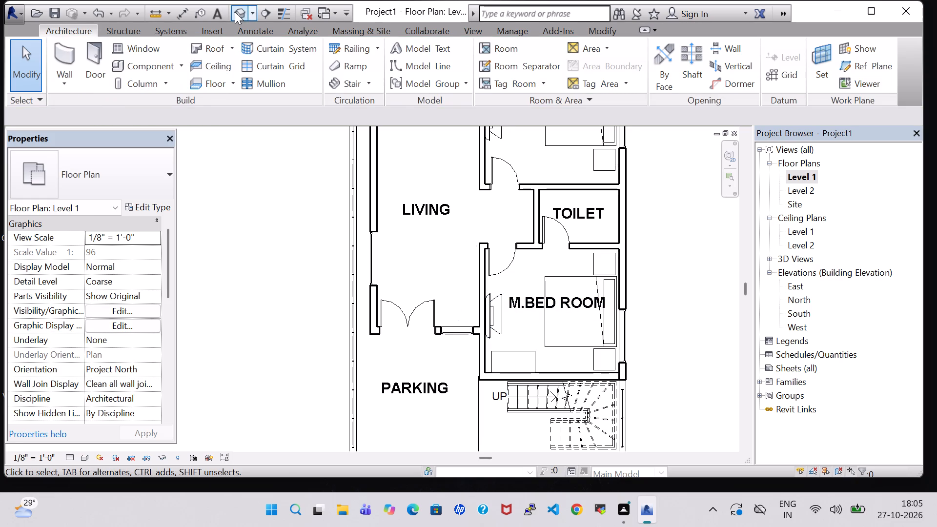
Examine the dressers, TVs and beds in both bedrooms in the 3D view from several angles and in the Level 1 floor plan.
click(235, 12)
shift+middle_drag(655, 296, 509, 259)
middle_drag(458, 213, 367, 190)
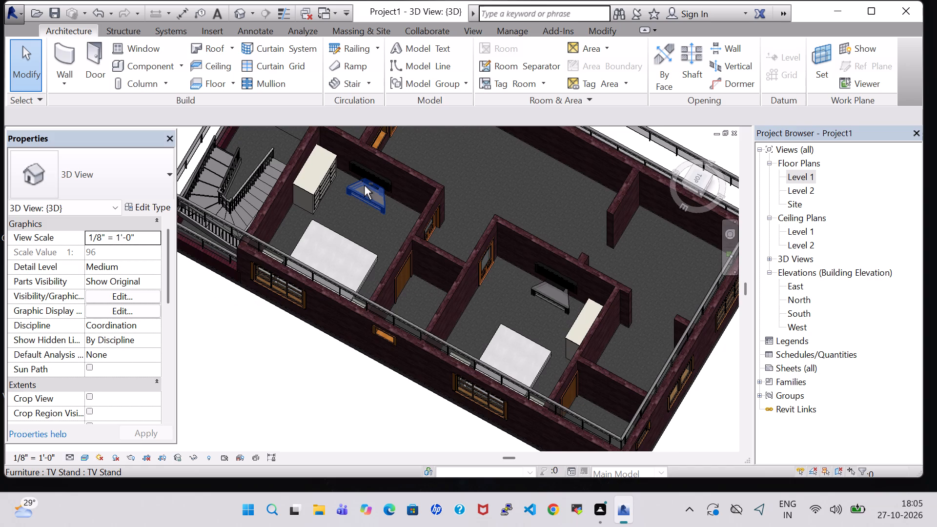
shift+middle_drag(464, 214, 614, 198)
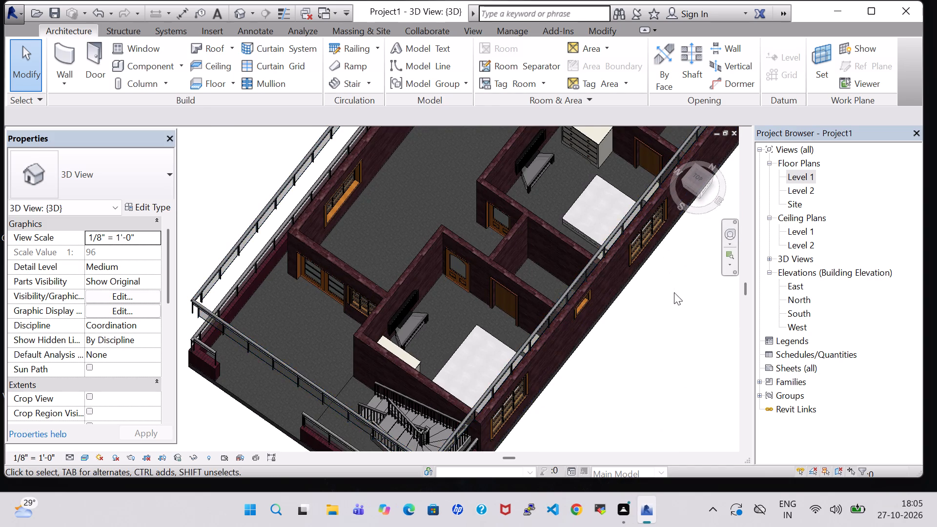
shift+middle_drag(673, 309, 679, 289)
middle_drag(657, 297, 602, 308)
shift+middle_drag(589, 338, 603, 298)
shift+middle_drag(606, 291, 624, 271)
double_click(806, 178)
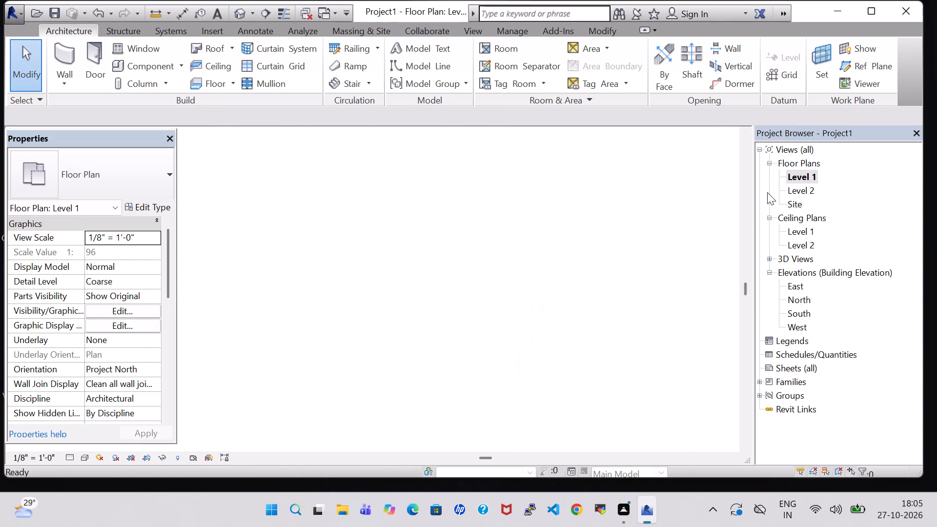
scroll(604, 240, down, 4)
click(645, 282)
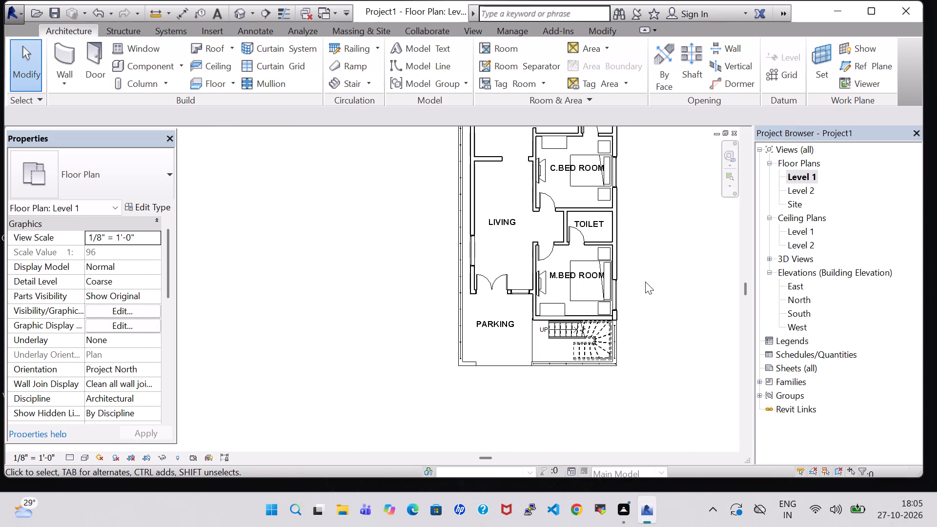
scroll(645, 282, up, 1)
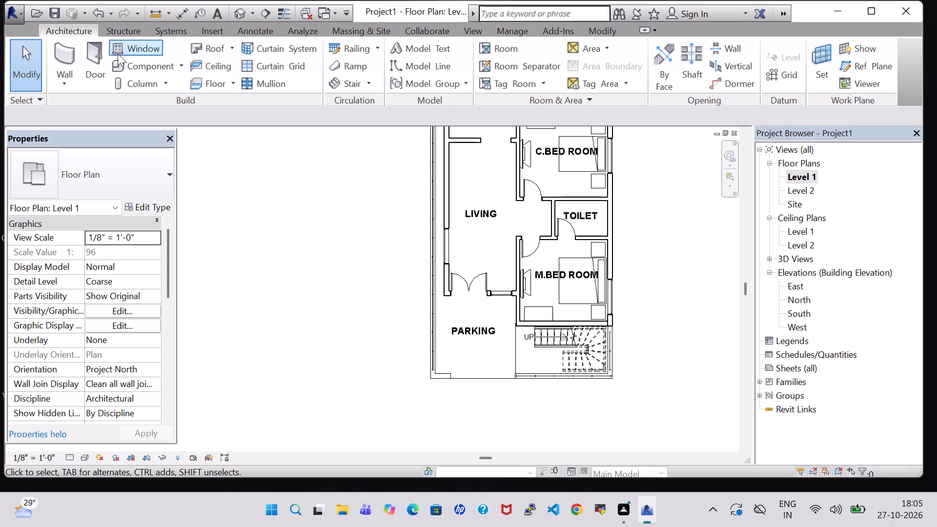
middle_drag(655, 248, 652, 320)
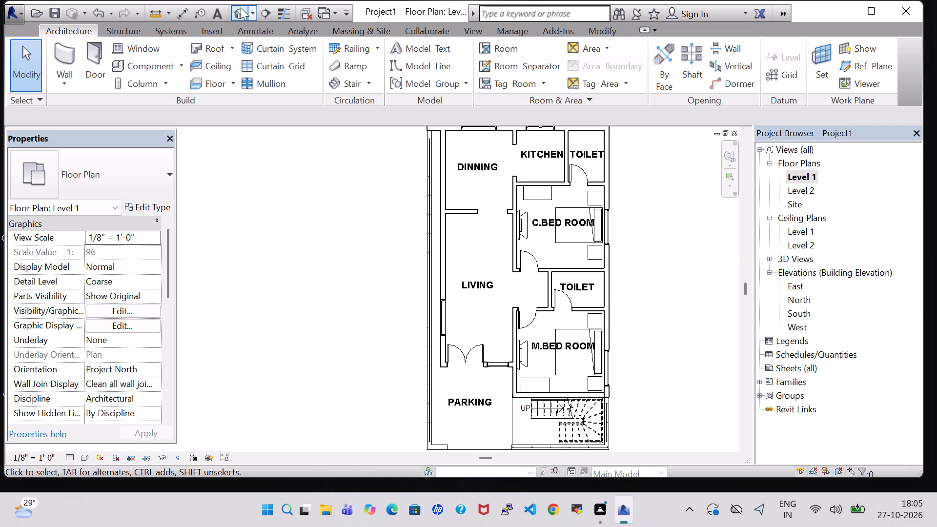
Examine the furnished rooms and the house's exterior sides and front in the 3D view from several angles.
click(236, 14)
shift+middle_drag(655, 413, 595, 302)
shift+middle_drag(545, 378, 587, 368)
shift+middle_drag(566, 365, 591, 436)
middle_drag(593, 345, 421, 303)
shift+middle_drag(672, 375, 391, 373)
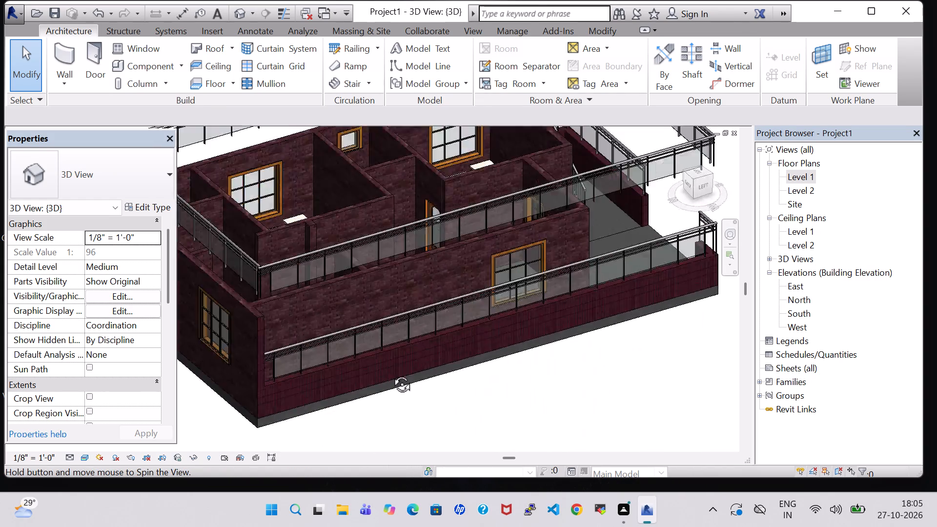
shift+middle_drag(391, 373, 224, 328)
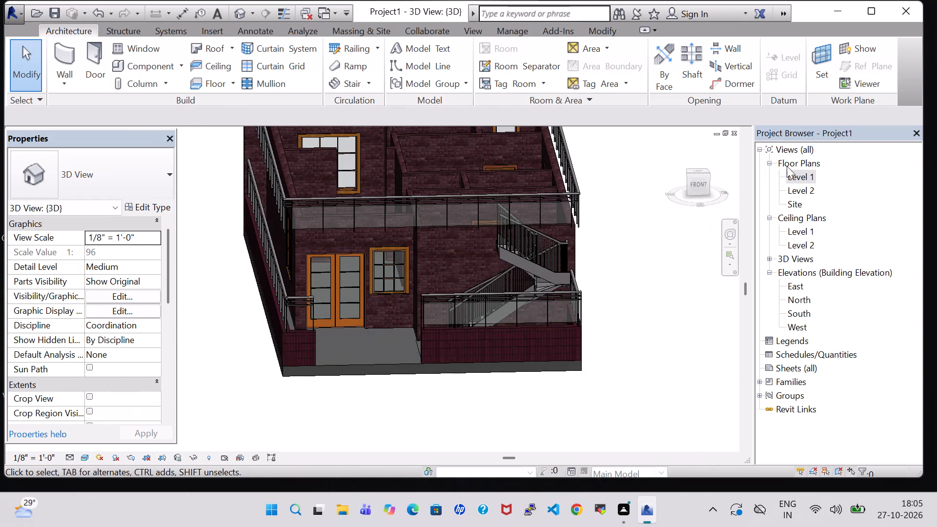
In the Level 1 floor plan, load the Toilet-Domestic-3D family from the library's Plumbing > Architectural > Fixtures > Water Closets folder.
double_click(799, 177)
scroll(563, 252, down, 3)
scroll(584, 252, up, 2)
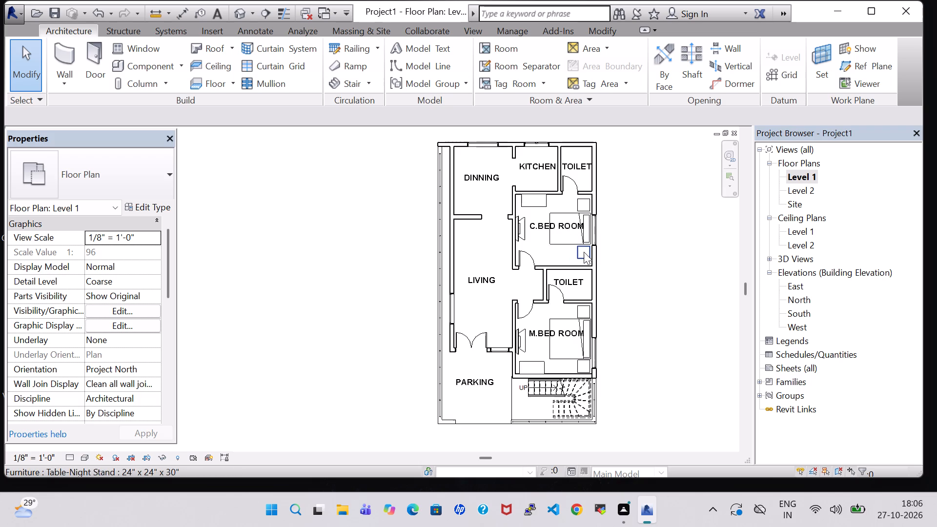
scroll(607, 258, up, 1)
middle_drag(633, 259, 604, 252)
scroll(604, 252, down, 1)
middle_drag(608, 252, 550, 252)
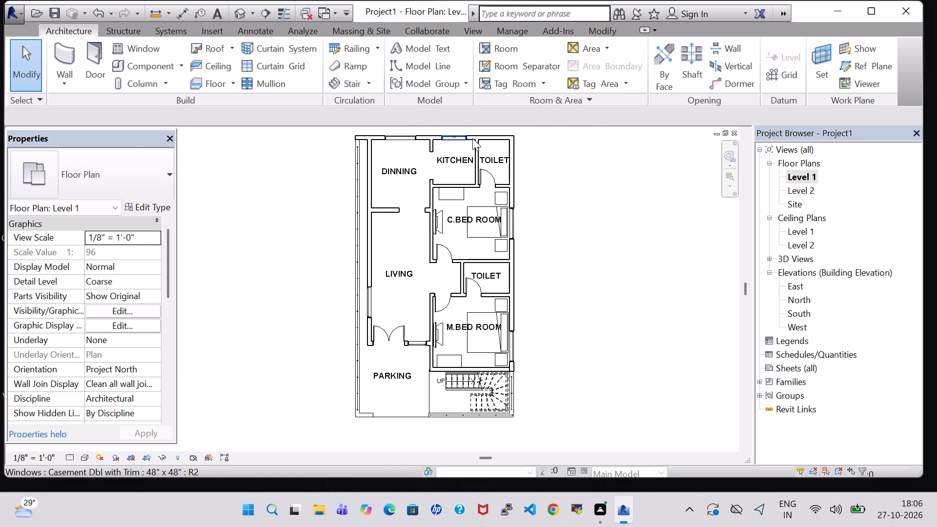
click(137, 66)
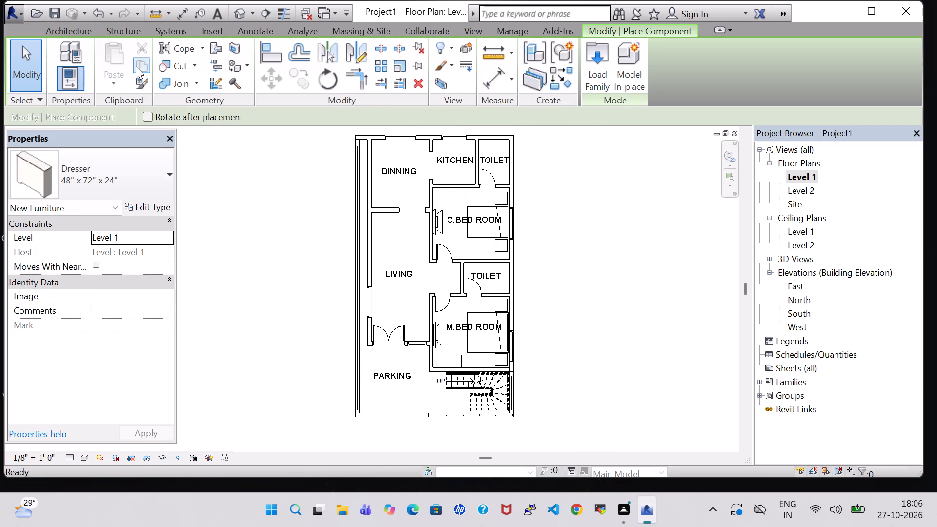
click(606, 73)
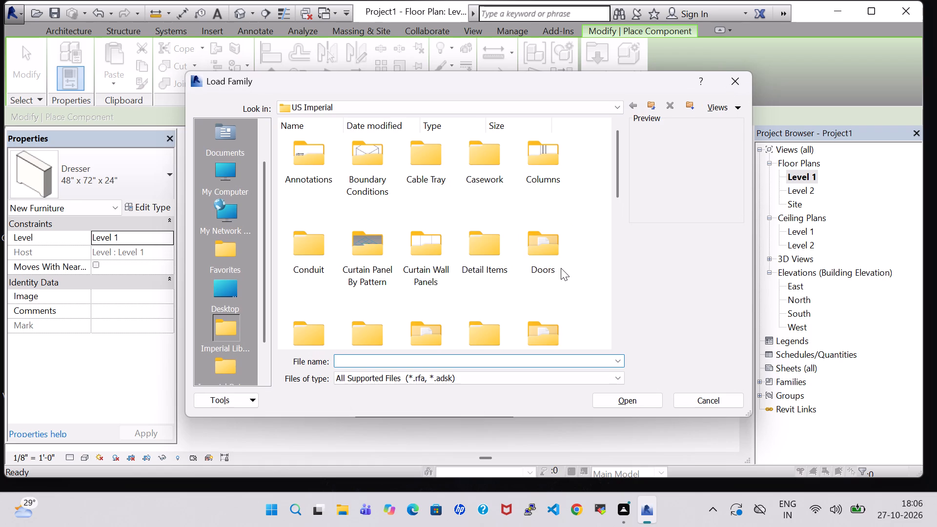
scroll(561, 268, down, 1)
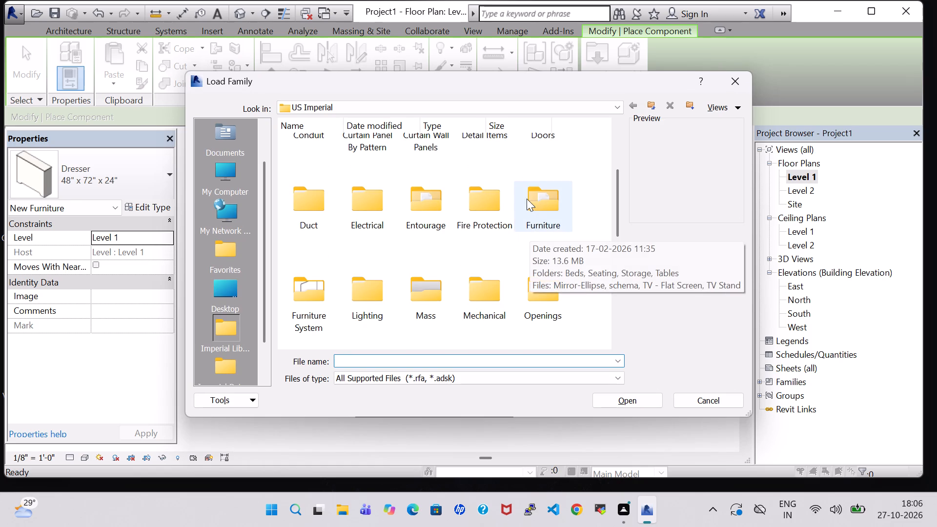
click(554, 220)
scroll(467, 244, down, 1)
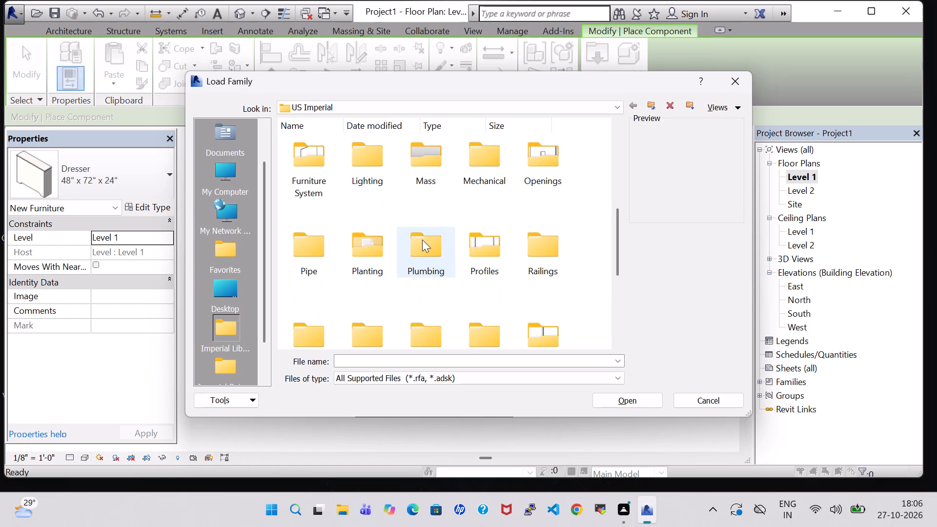
double_click(422, 240)
double_click(296, 156)
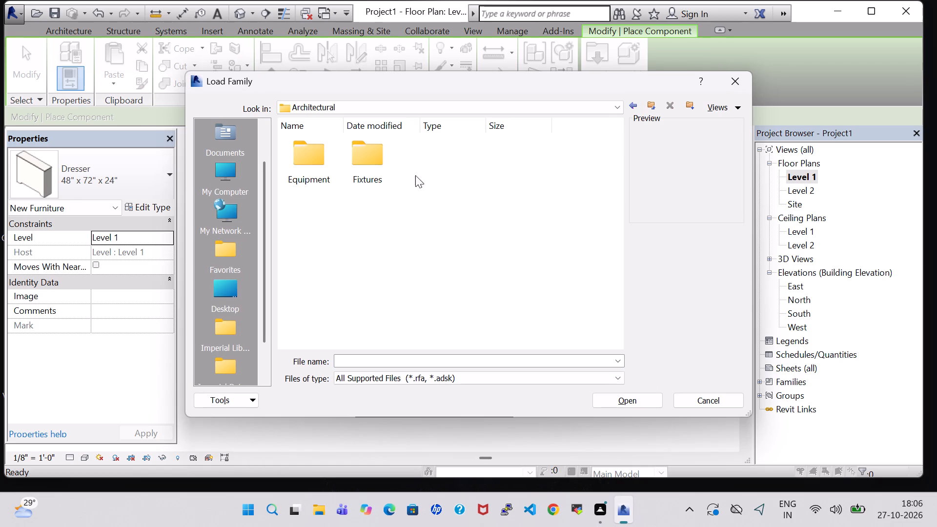
double_click(371, 156)
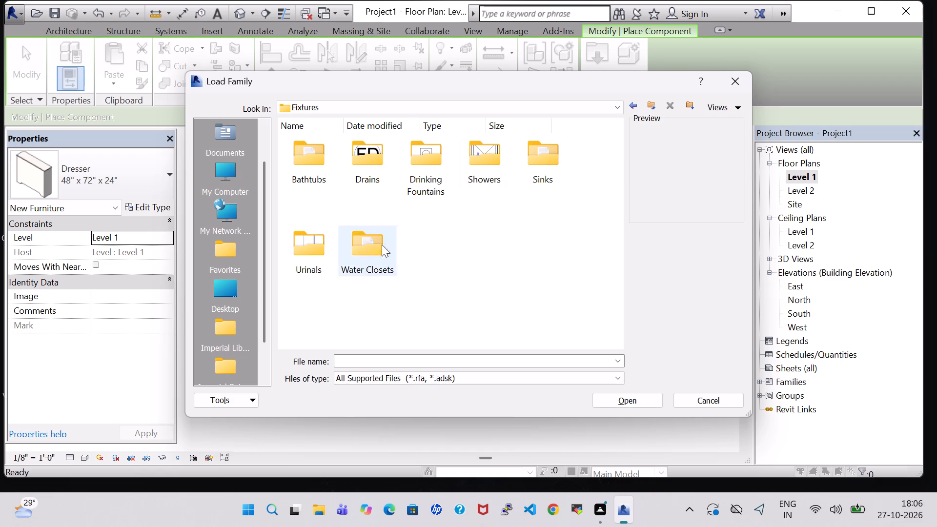
double_click(368, 246)
click(491, 152)
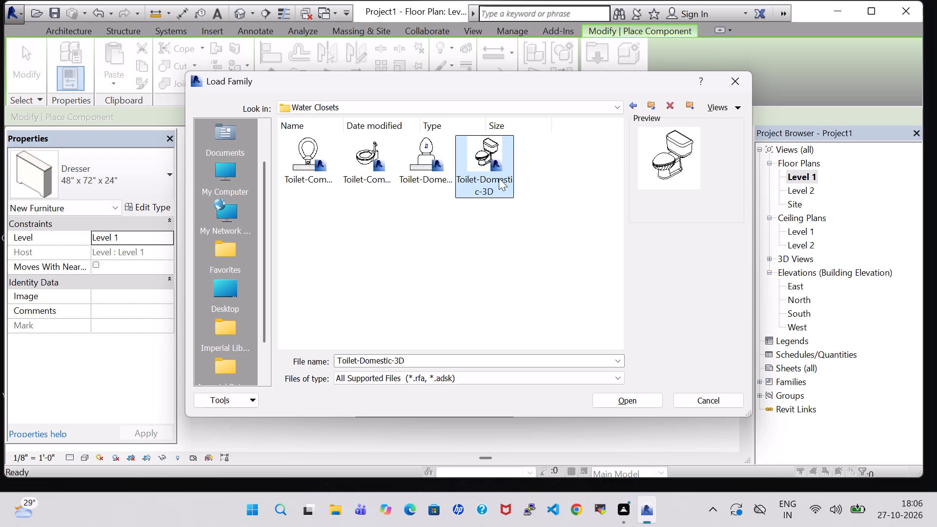
click(631, 399)
Place a Toilet-Domestic-3D in the TOILET between the two bedrooms, rotated so its tank backs onto the exterior wall.
scroll(522, 276, up, 5)
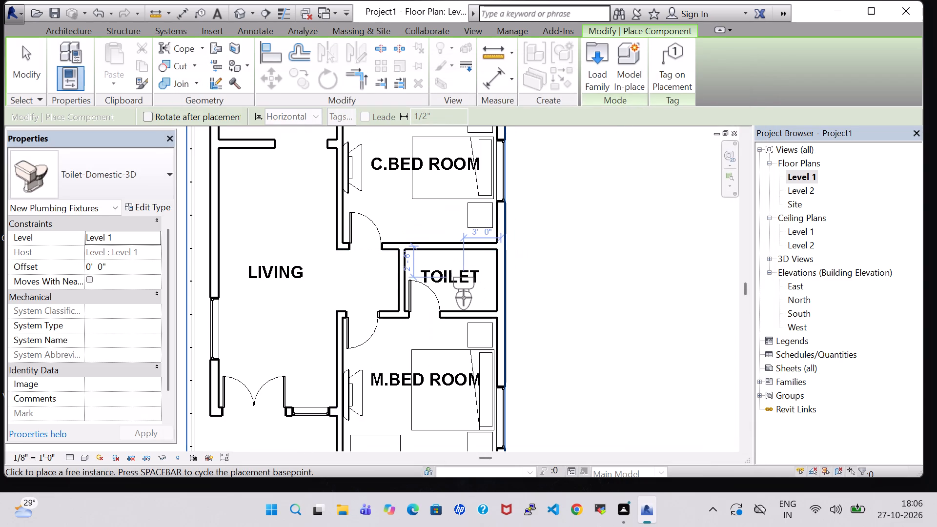
key(space)
key(space)
key(space)
scroll(476, 303, up, 6)
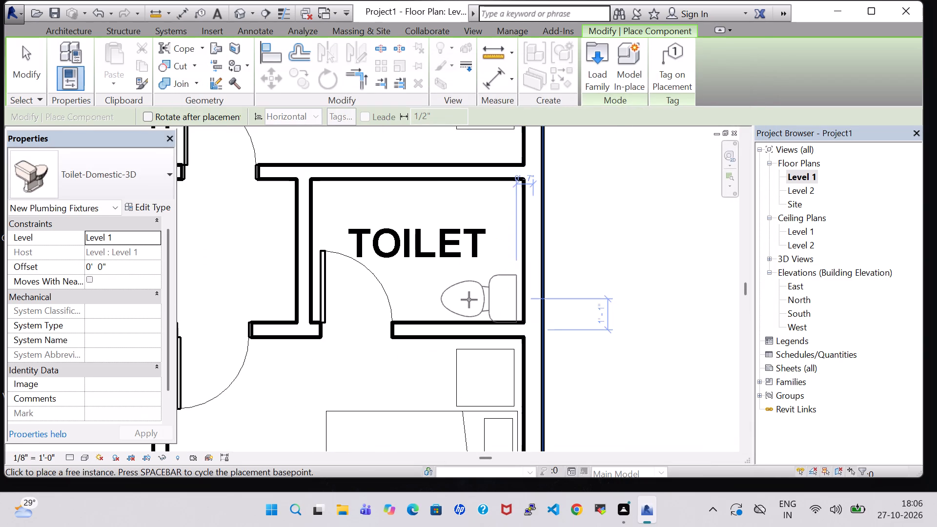
click(474, 286)
key(Escape)
key(Escape)
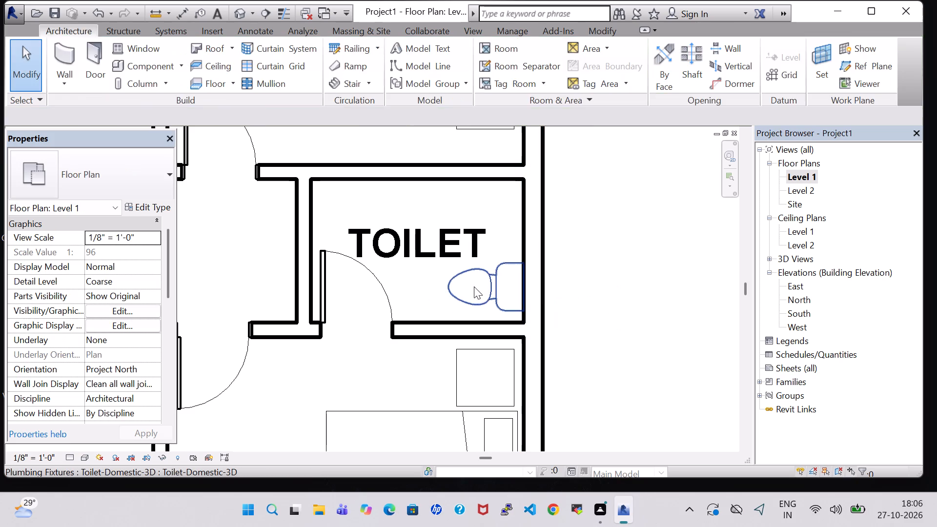
Nudge that toilet slightly away from the exterior wall and slightly toward the M.BED ROOM wall.
click(486, 285)
key(Left)
key(Down)
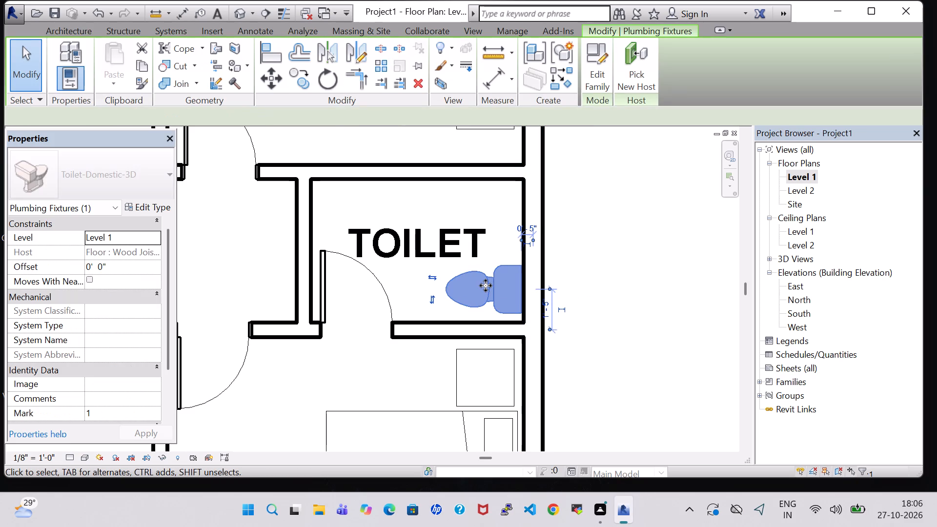
click(649, 267)
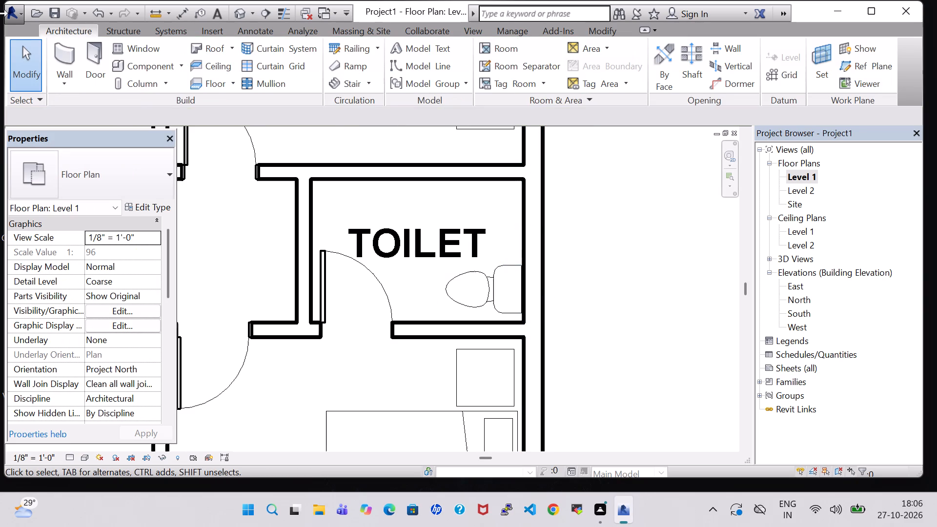
Place a second Toilet-Domestic-3D in the TOILET beside the KITCHEN, backed onto the exterior wall opposite the door, near the kitchen partition.
click(144, 68)
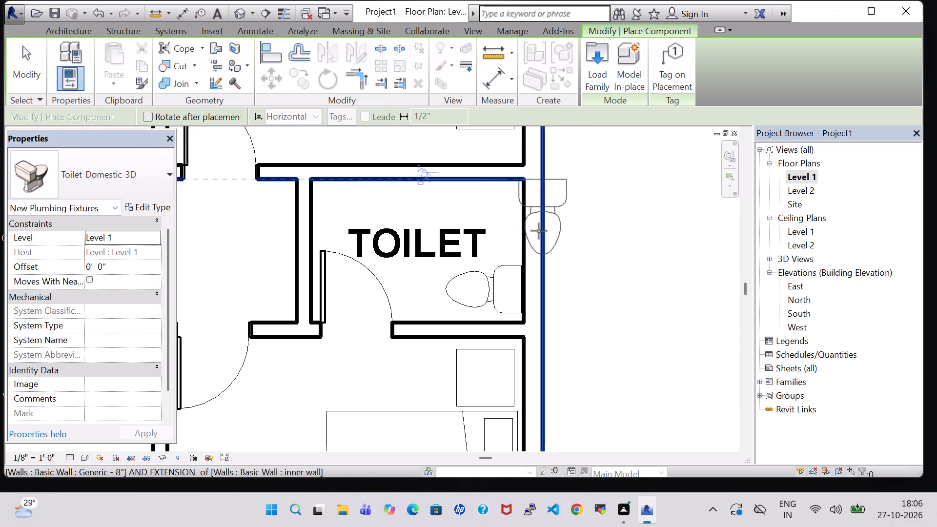
scroll(539, 233, down, 3)
middle_drag(566, 228, 568, 387)
scroll(564, 388, down, 3)
middle_drag(509, 206, 484, 309)
scroll(484, 297, up, 4)
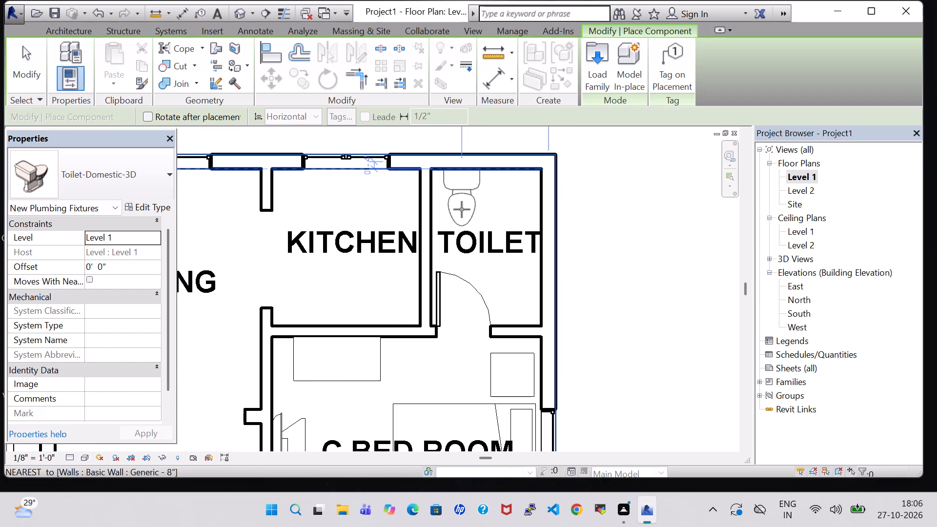
click(456, 209)
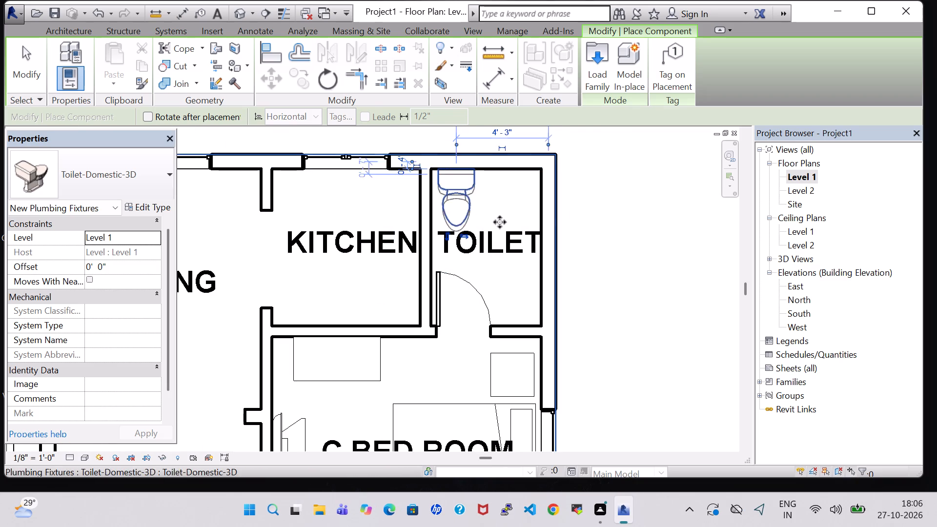
key(Escape)
key(Escape)
Load the Tub-Free Standing-3D family from the library's Plumbing > Architectural > Fixtures > Bathtubs folder.
click(122, 62)
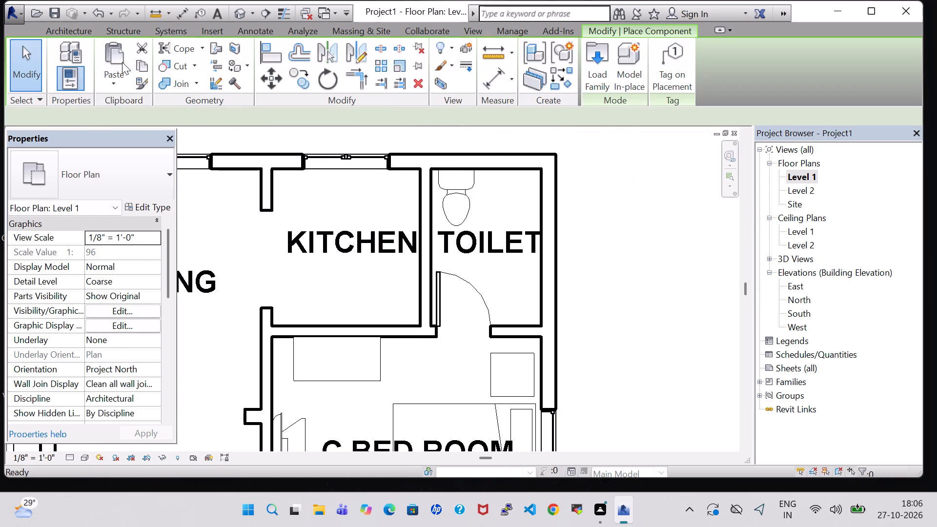
click(599, 76)
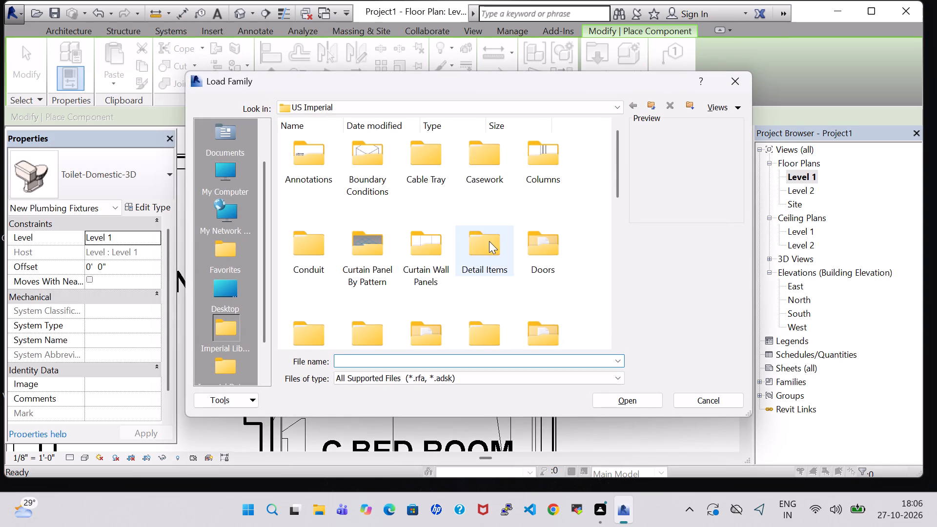
scroll(490, 244, down, 2)
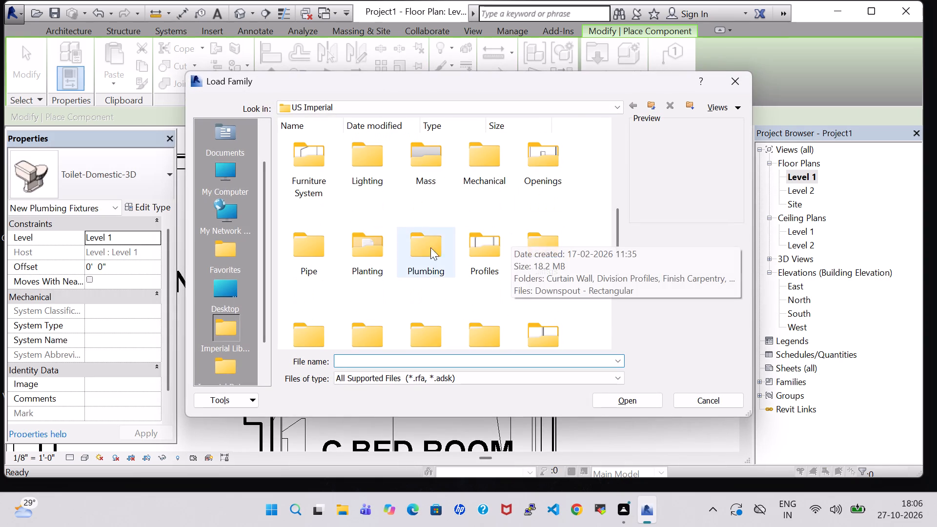
double_click(420, 248)
double_click(364, 177)
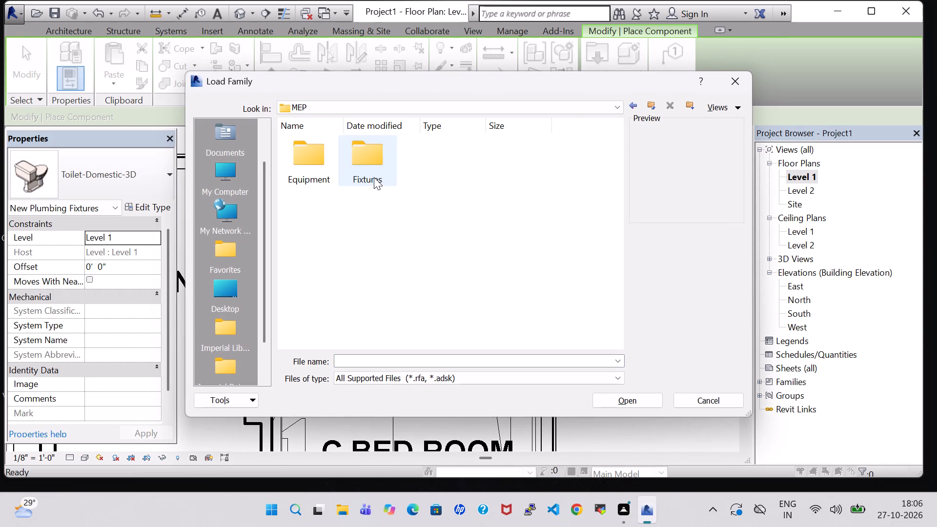
click(634, 109)
double_click(302, 145)
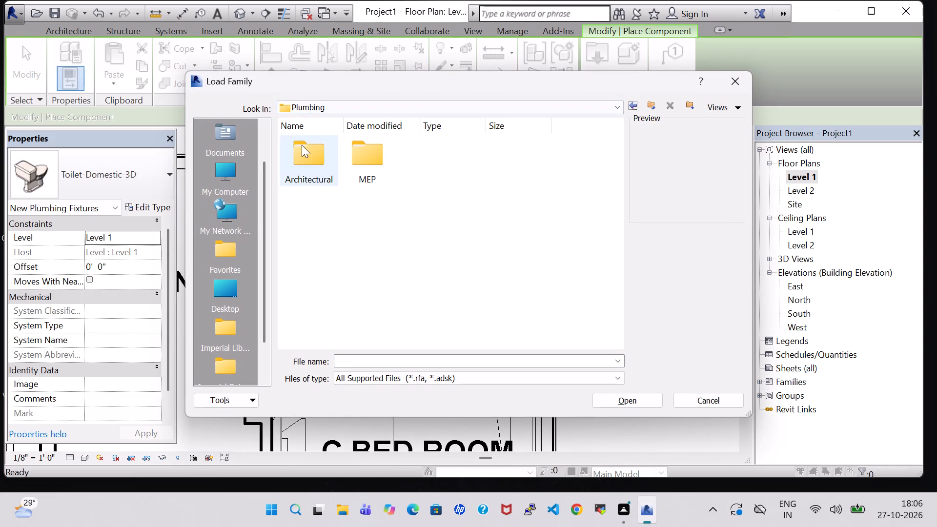
double_click(386, 162)
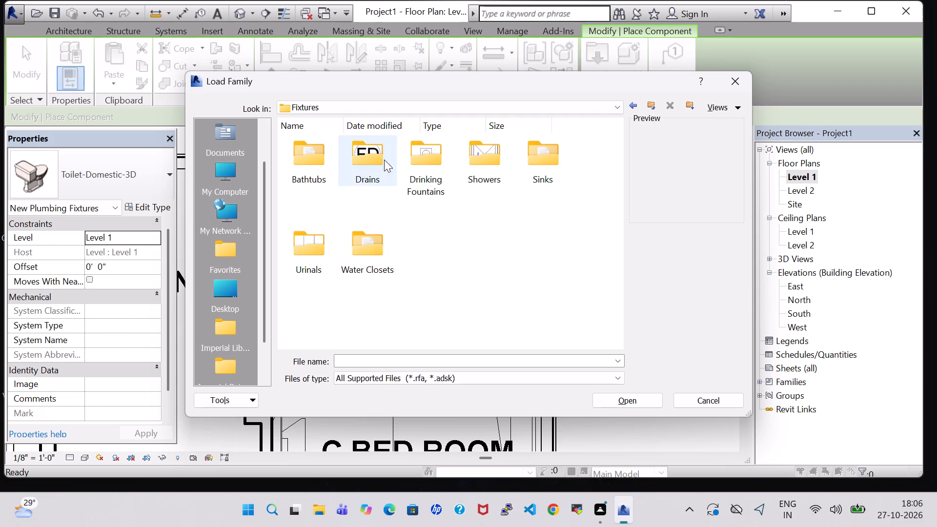
double_click(311, 158)
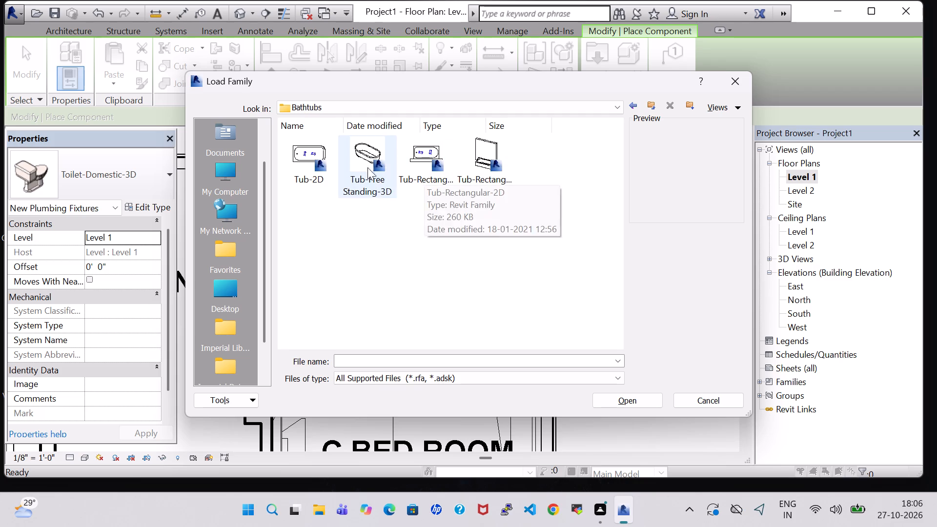
click(355, 161)
click(618, 404)
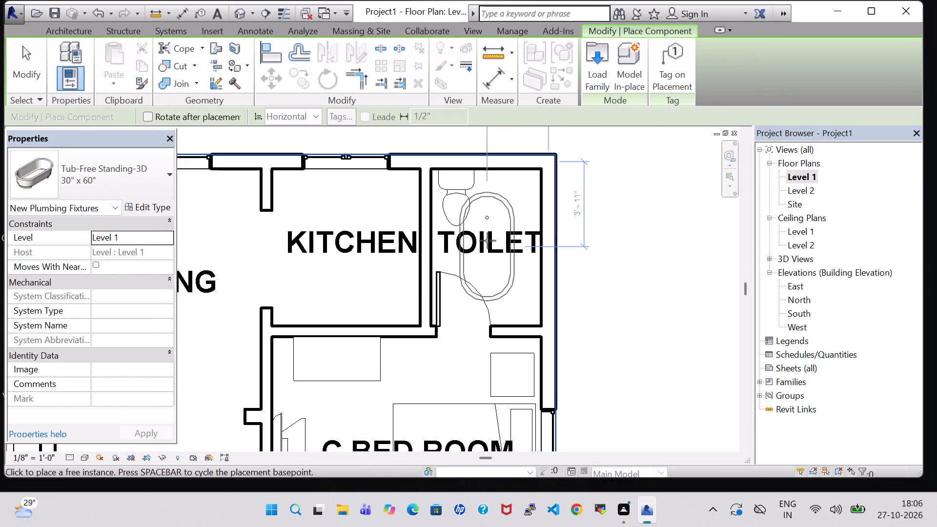
Place a 30" x 60" Tub-Free Standing-3D beside the toilet in the kitchen-side TOILET, about 2' 0" from the exterior side wall.
scroll(508, 229, up, 4)
middle_click(508, 229)
middle_drag(508, 249, 501, 337)
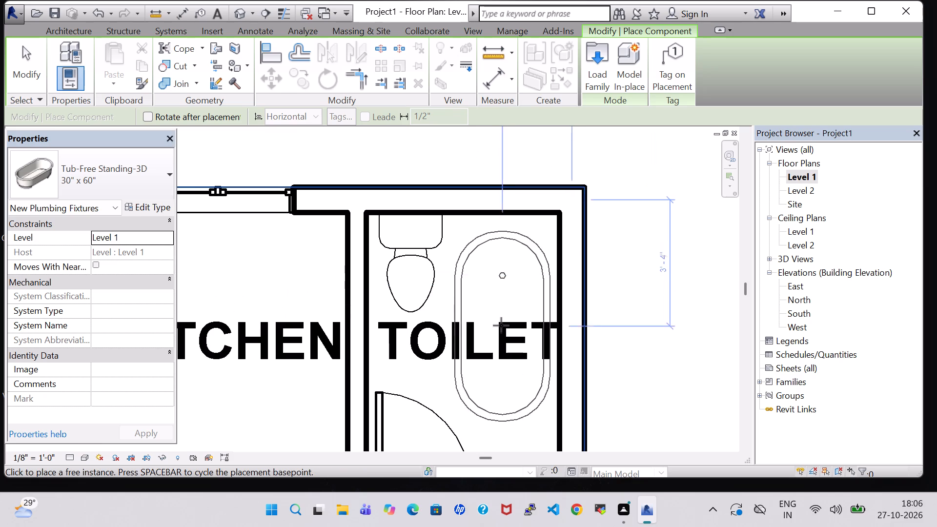
click(497, 311)
Place a second 30" x 60" tub, rotated lengthwise along the C.BED ROOM wall, in the TOILET between the bedrooms.
scroll(545, 329, down, 4)
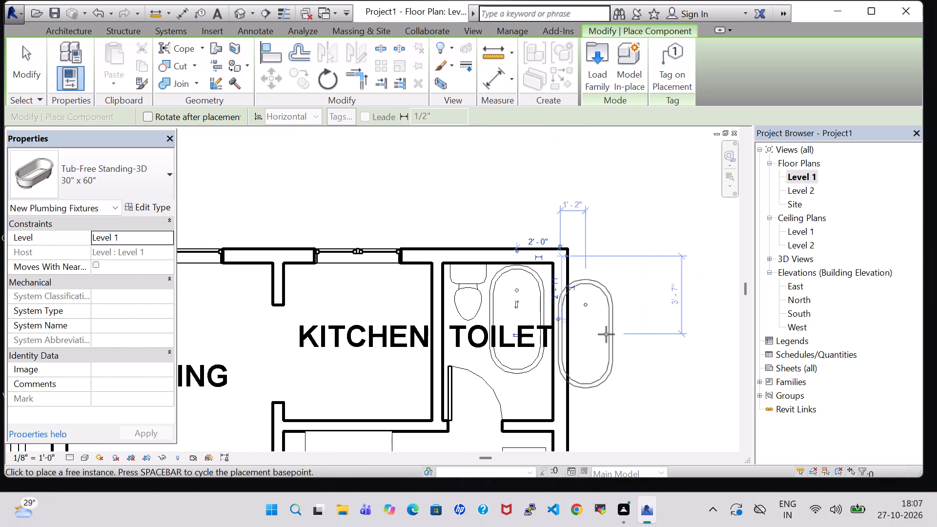
middle_drag(620, 334, 612, 279)
scroll(612, 279, down, 2)
scroll(622, 346, up, 1)
middle_drag(622, 346, 621, 200)
middle_drag(595, 331, 587, 231)
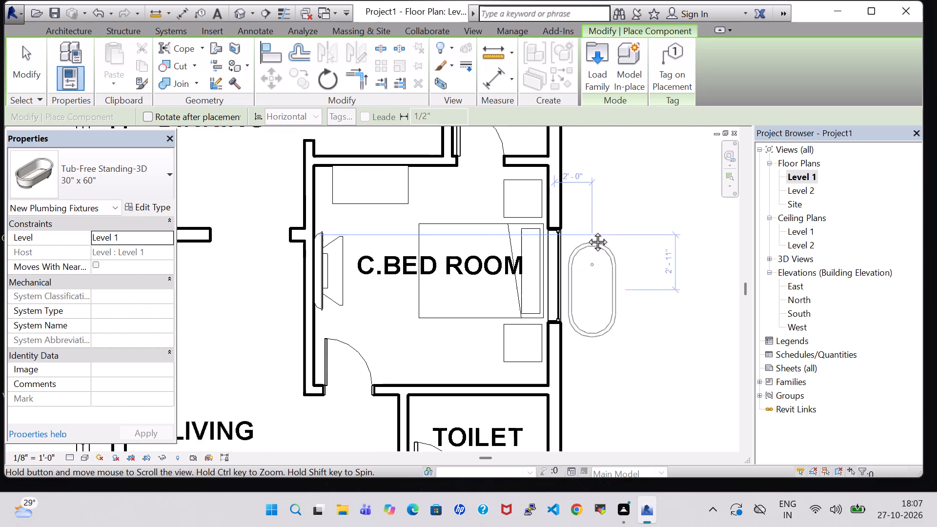
middle_drag(587, 231, 570, 142)
key(space)
key(space)
key(space)
scroll(477, 284, up, 3)
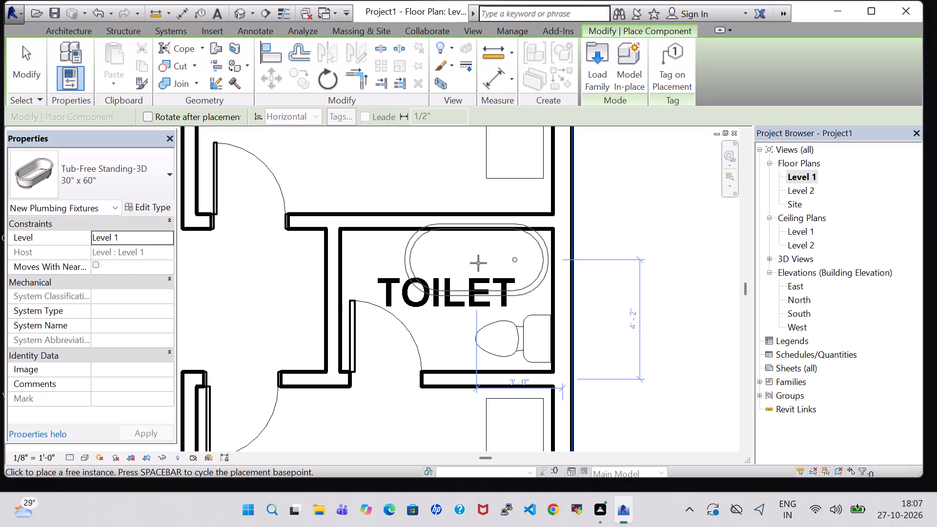
click(478, 272)
key(Escape)
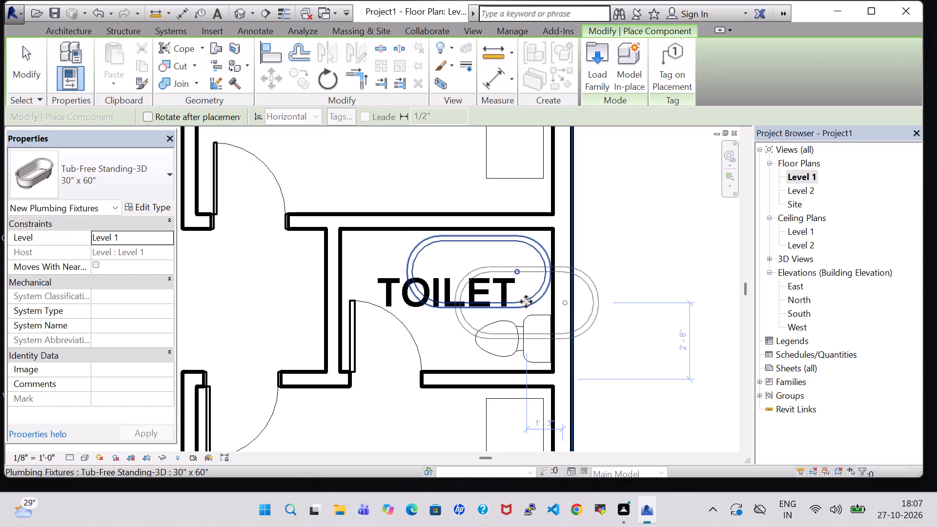
key(Escape)
key(Escape)
Load the Sink Vanity-Square family from the library's Plumbing > Architectural > Fixtures > Sinks folder.
scroll(621, 263, down, 2)
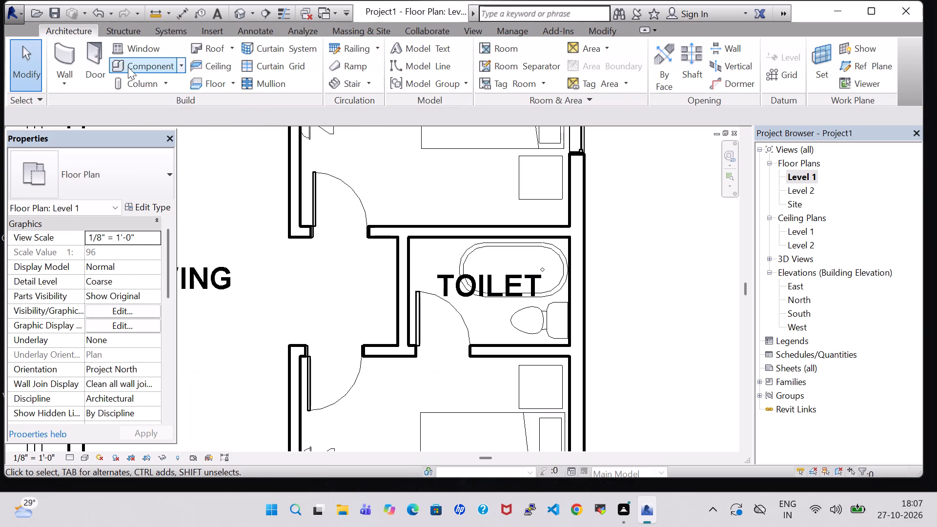
click(128, 67)
click(606, 70)
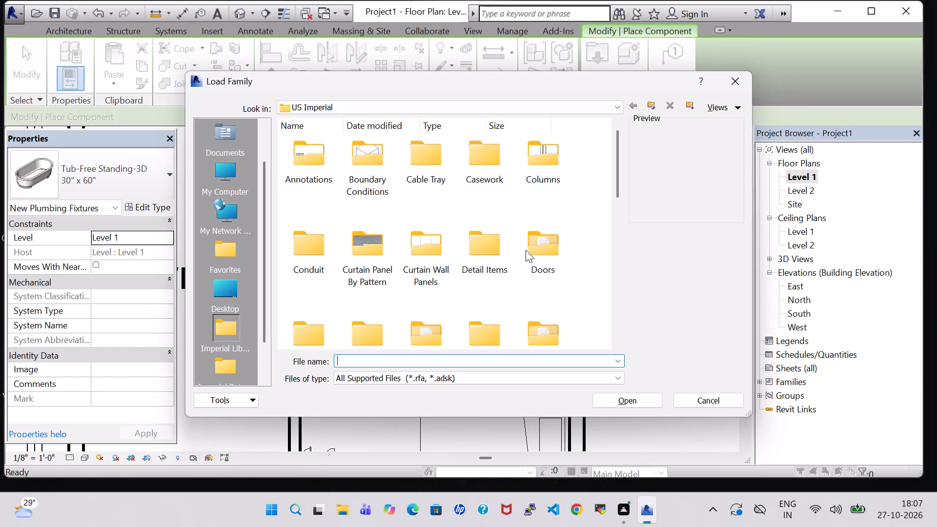
scroll(529, 253, down, 1)
scroll(545, 206, down, 2)
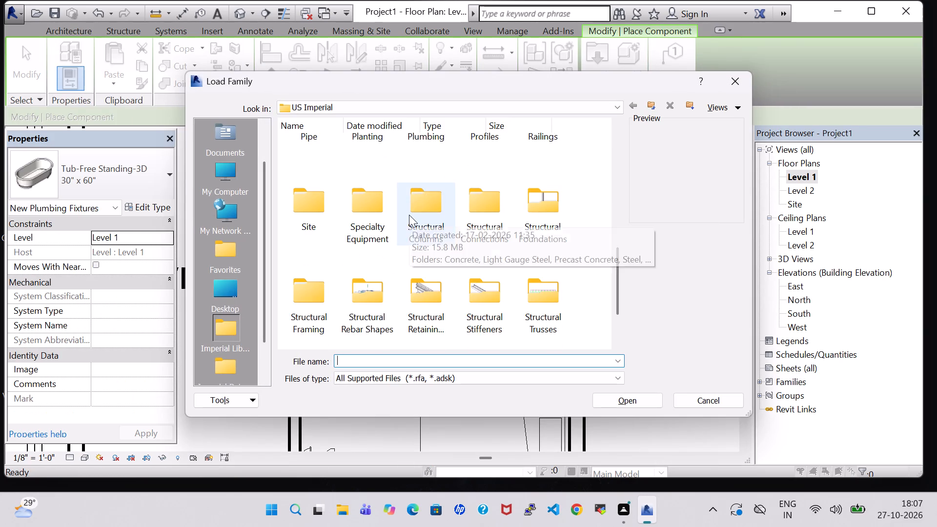
scroll(409, 215, down, 3)
scroll(408, 213, up, 2)
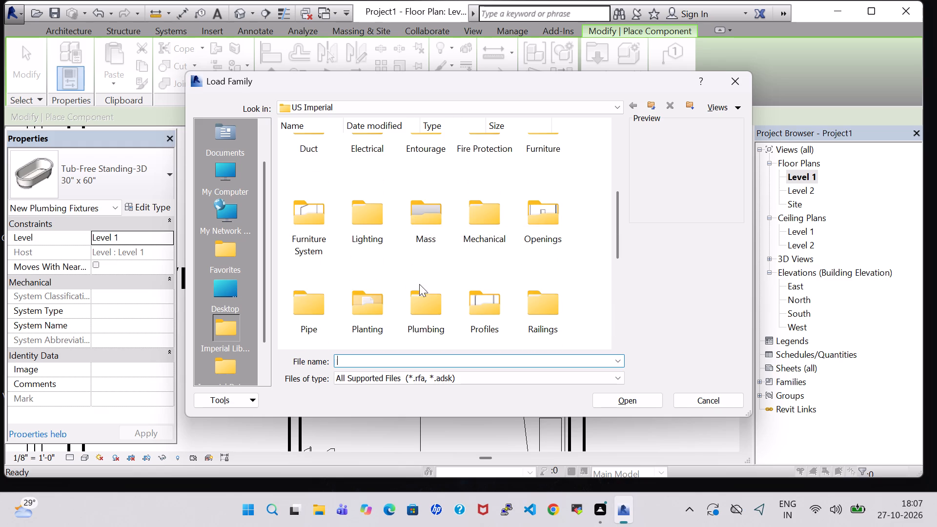
double_click(432, 302)
double_click(298, 150)
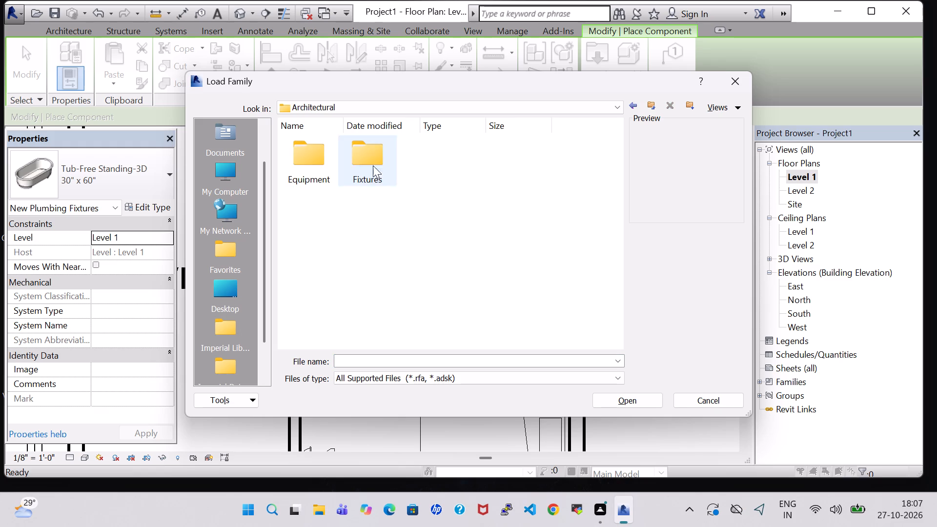
double_click(359, 165)
triple_click(529, 168)
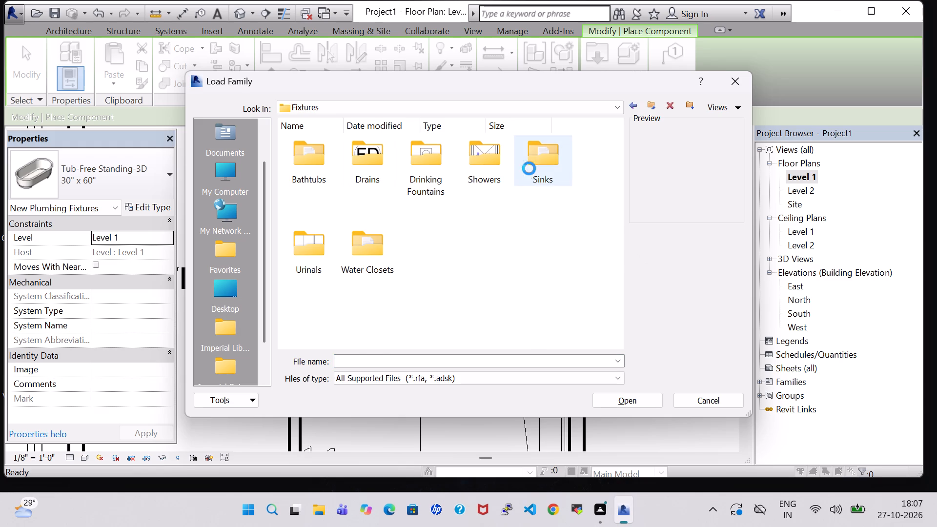
click(323, 250)
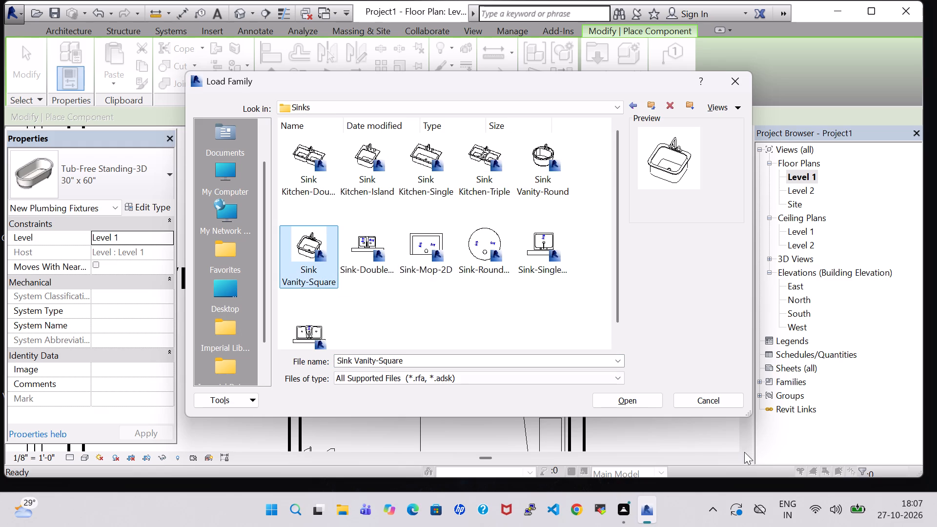
click(610, 396)
Place a 20" x 18" Sink Vanity-Square in the TOILET between the bedrooms, backed onto the C.BED ROOM wall in the corner beside the tub.
scroll(472, 308, up, 7)
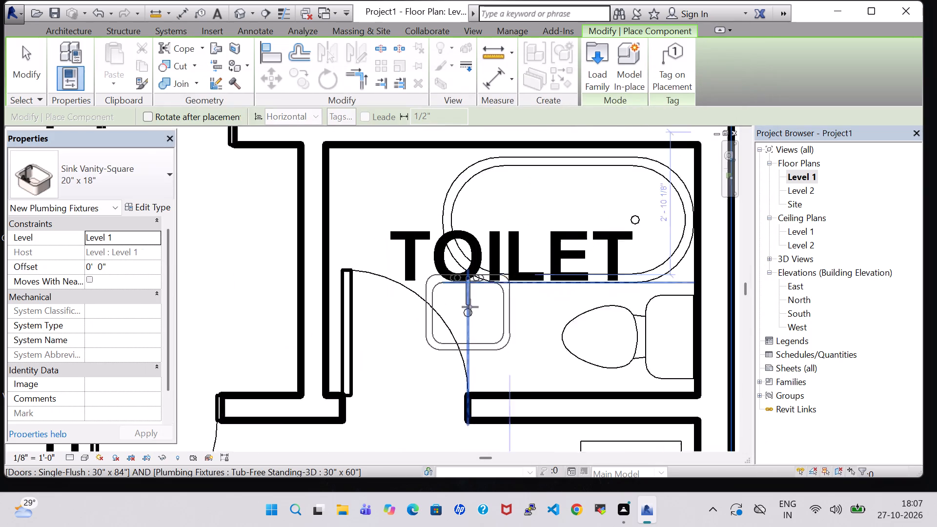
middle_drag(357, 183, 480, 318)
scroll(480, 318, up, 2)
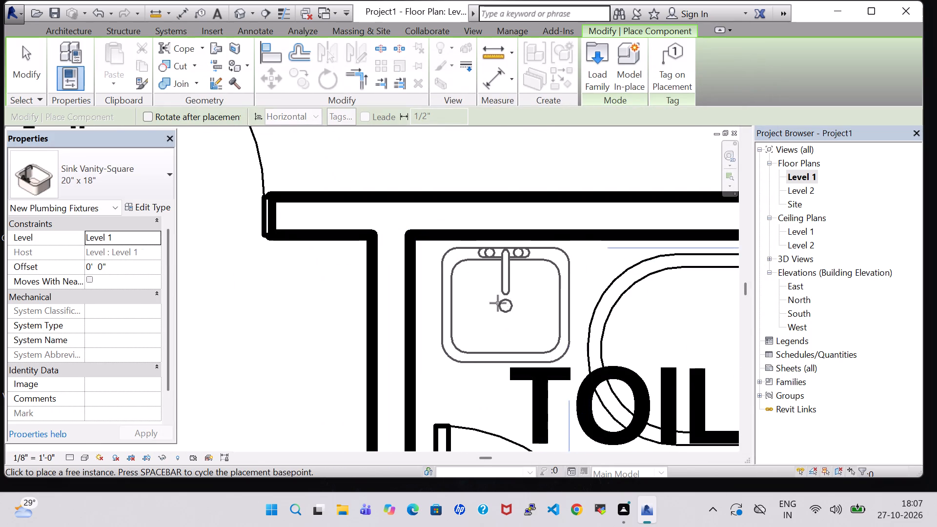
click(487, 299)
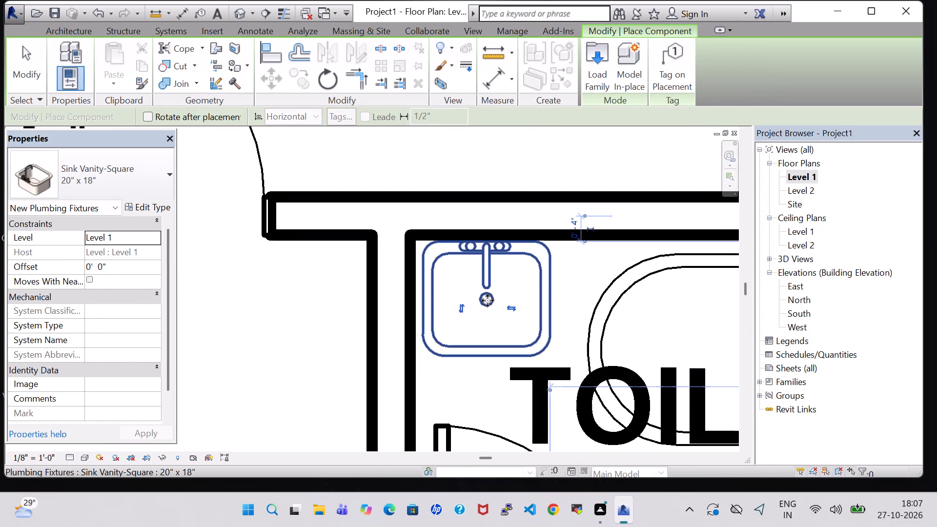
Place a second 20" x 18" sink, rotated to back onto the exterior side wall, in the kitchen-side TOILET between the tub and C.BED ROOM wall.
scroll(488, 304, down, 9)
middle_drag(504, 256, 504, 262)
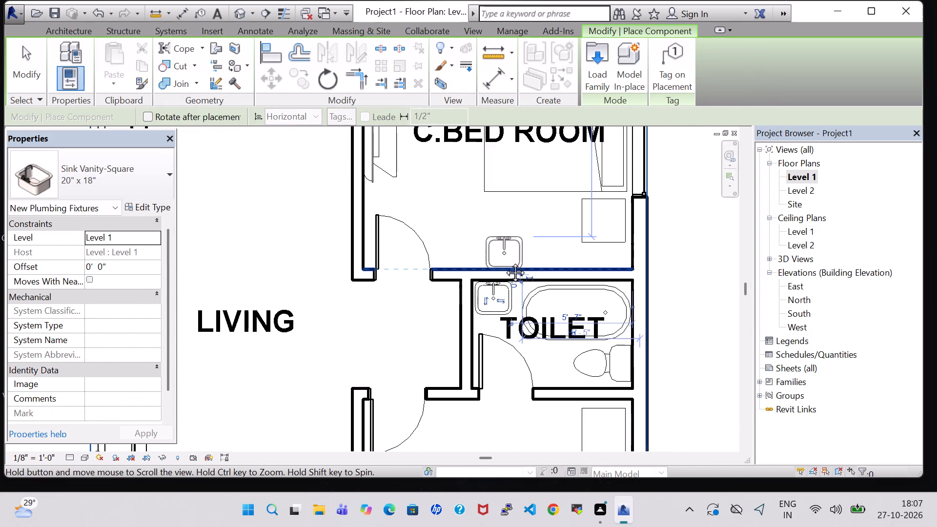
middle_drag(504, 262, 434, 436)
scroll(435, 435, down, 3)
key(space)
key(space)
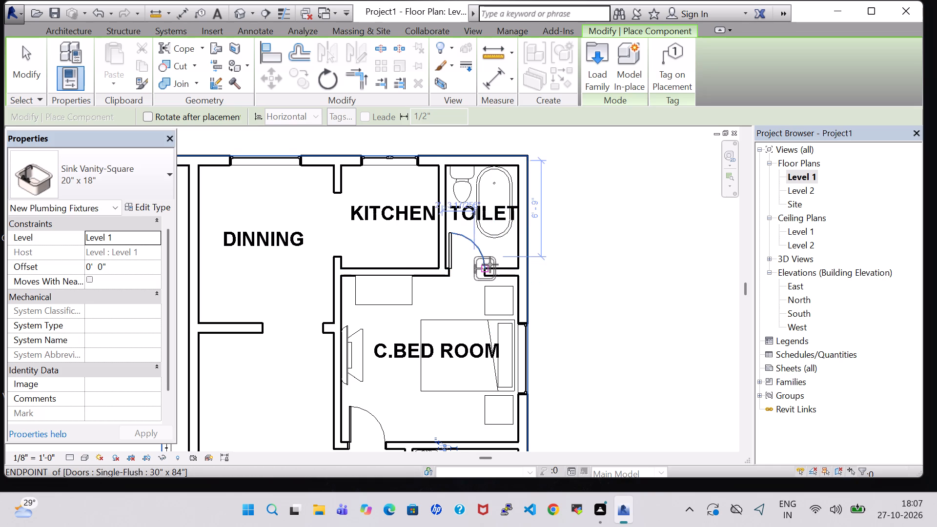
scroll(490, 264, up, 5)
key(space)
key(space)
scroll(490, 264, up, 4)
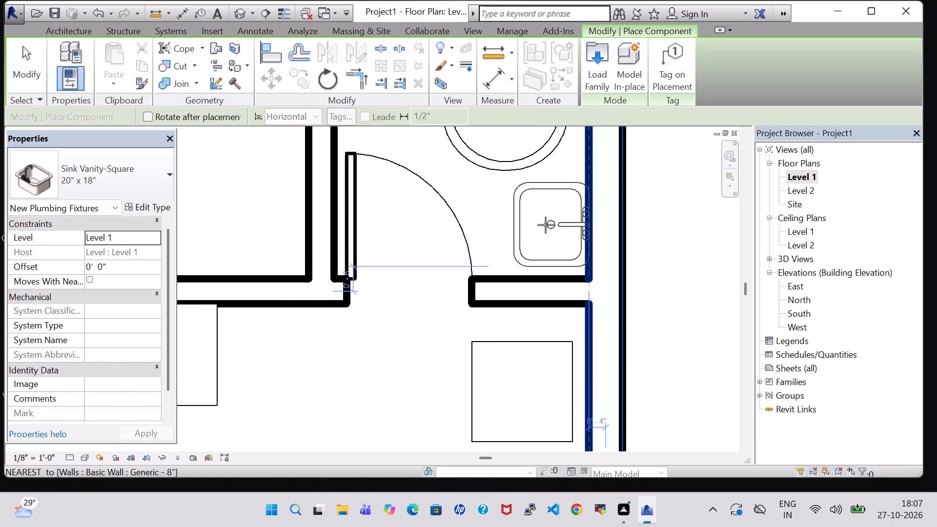
click(544, 225)
key(Escape)
key(Escape)
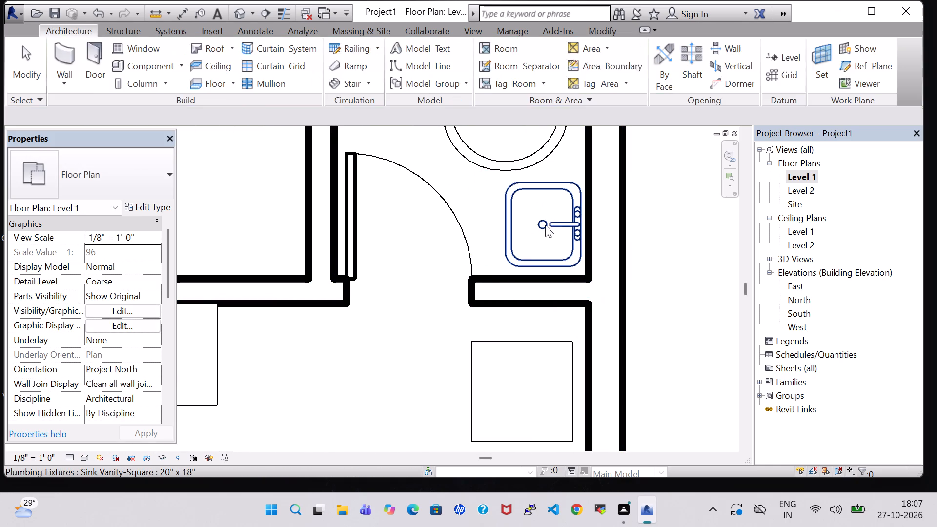
Nudge the kitchen-side TOILET's sink sideways until it sits against the exterior side wall.
click(557, 223)
key(Right)
key(Right)
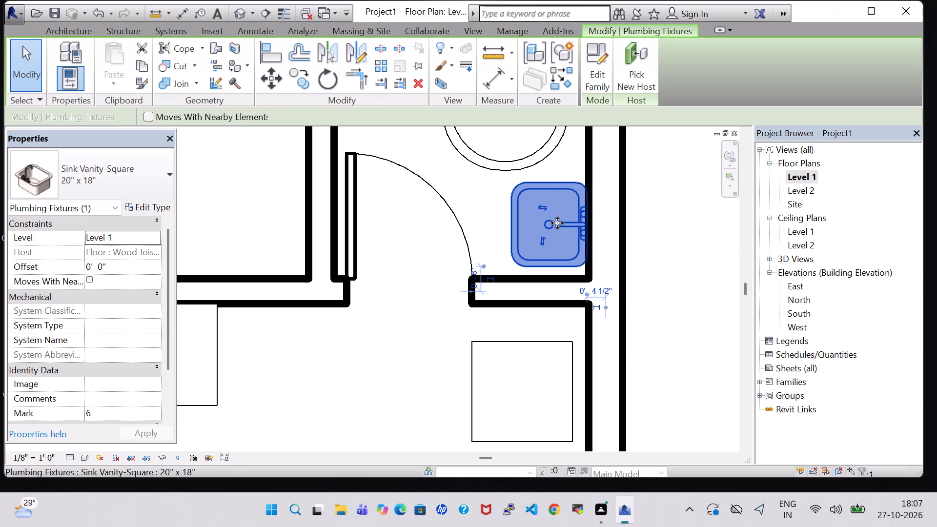
click(641, 282)
scroll(665, 299, down, 3)
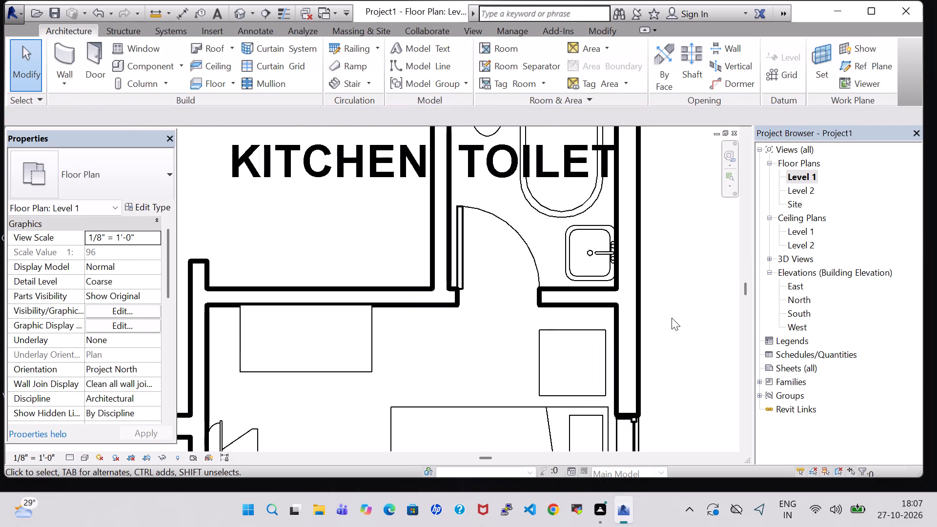
click(597, 258)
key(Left)
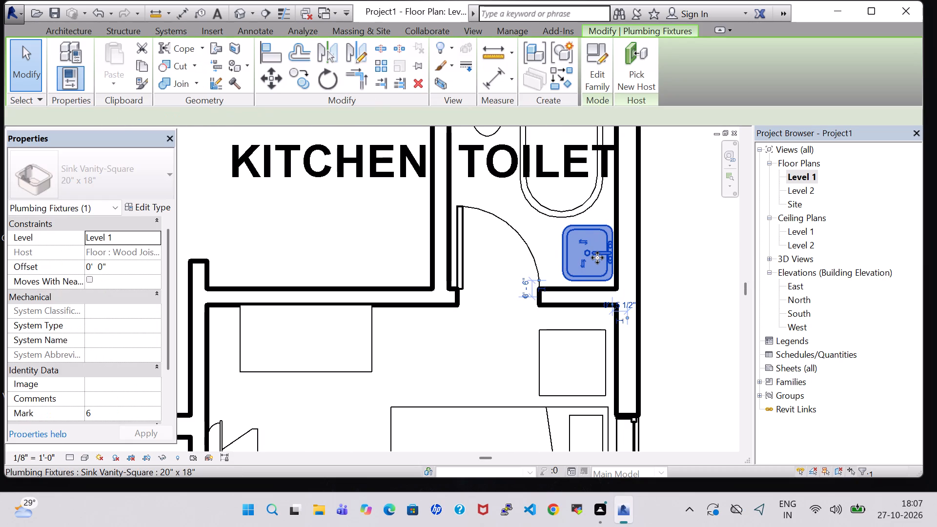
key(Right)
click(685, 299)
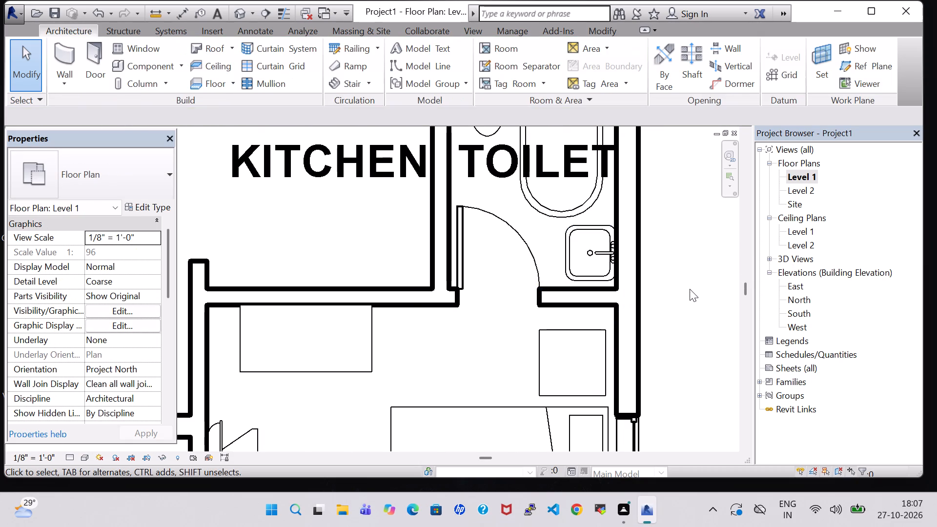
Set the offset of the sink in the TOILET between the bedrooms to 2' 0".
scroll(690, 289, down, 3)
middle_drag(687, 295, 678, 250)
middle_drag(687, 318, 688, 284)
scroll(654, 315, up, 1)
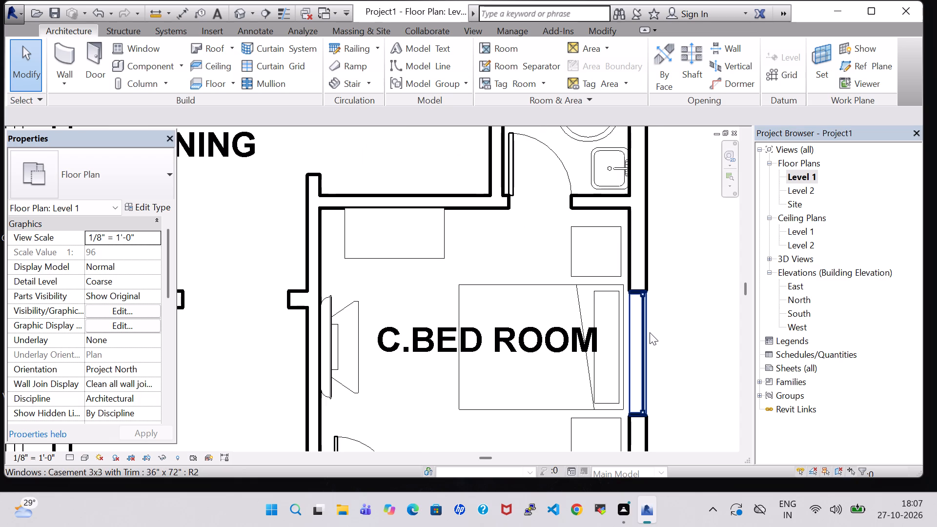
middle_drag(698, 367, 672, 243)
middle_click(672, 243)
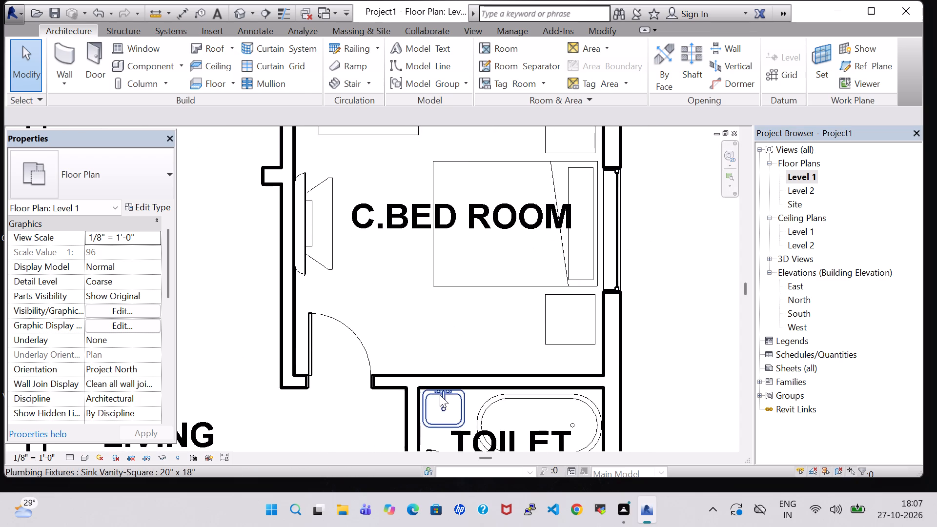
click(441, 396)
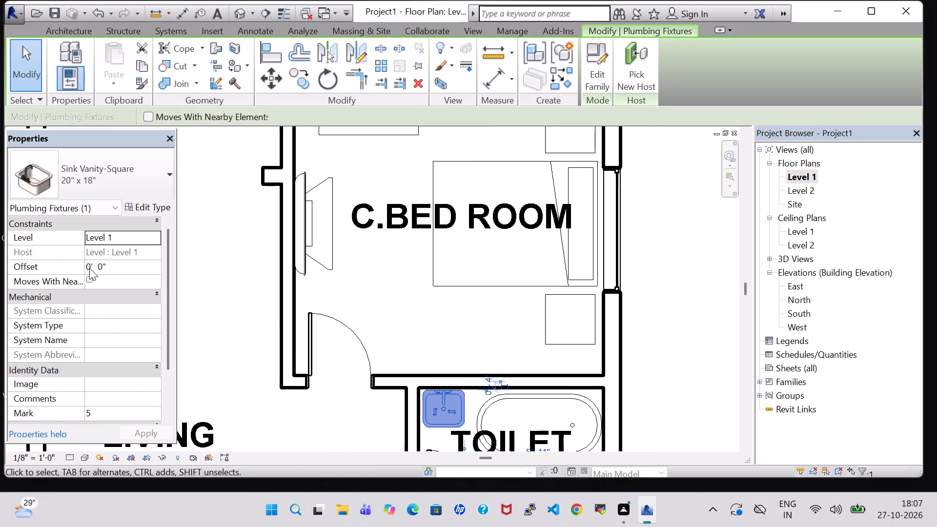
double_click(89, 268)
key(BackSpace)
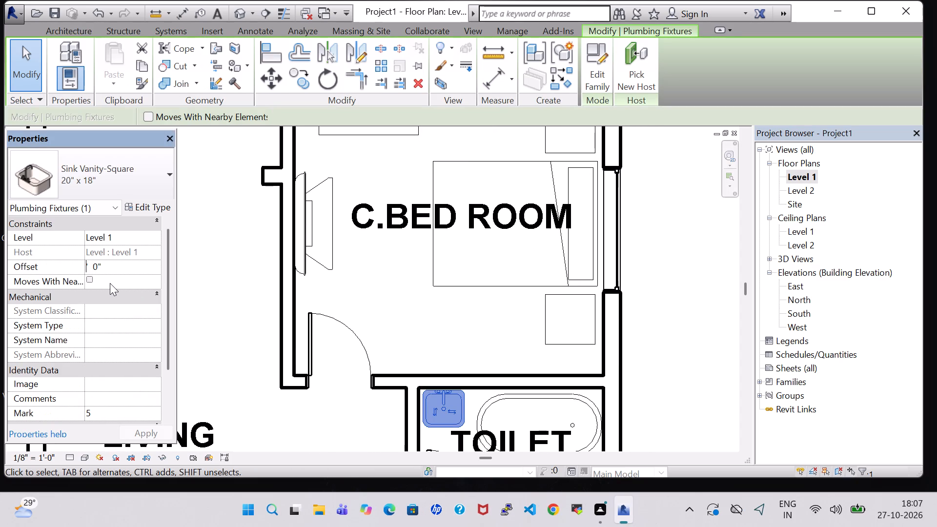
key(2)
key(Return)
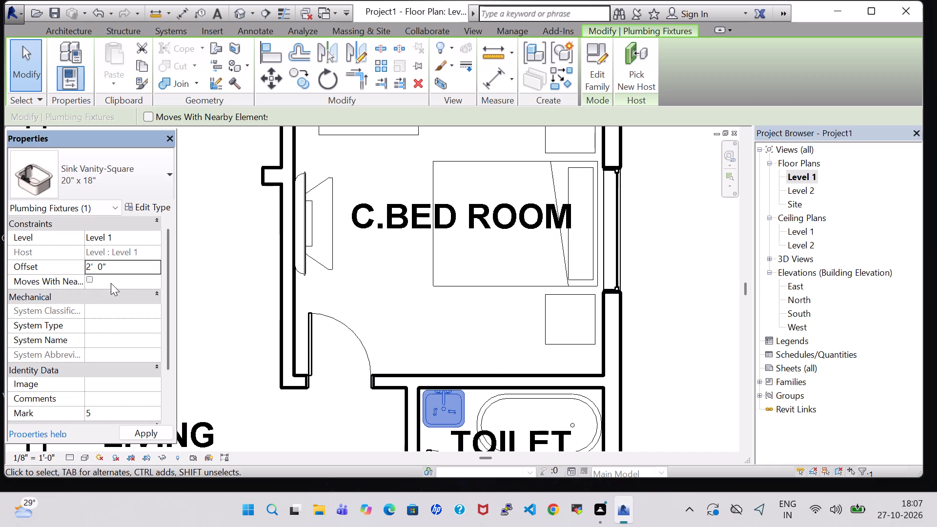
click(678, 275)
Set the offset of the sink in the kitchen-side TOILET to 2' 0".
scroll(678, 274, down, 2)
middle_drag(674, 241, 675, 264)
middle_drag(675, 269, 672, 379)
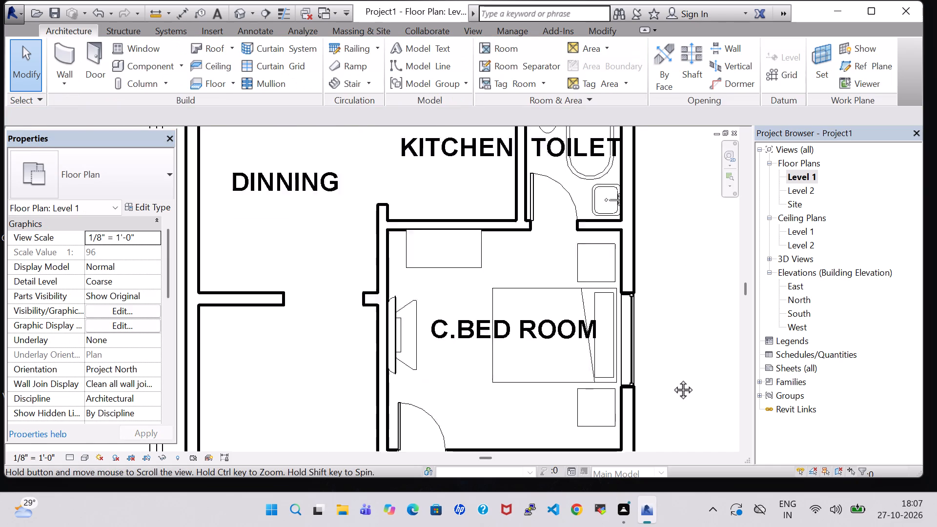
middle_drag(672, 379, 672, 383)
middle_click(672, 383)
click(591, 223)
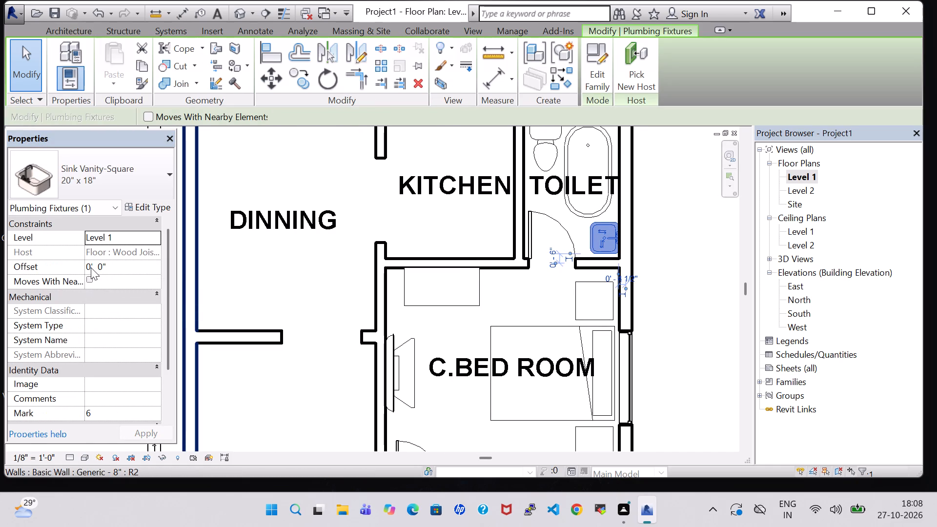
click(91, 267)
key(BackSpace)
key(2)
key(Return)
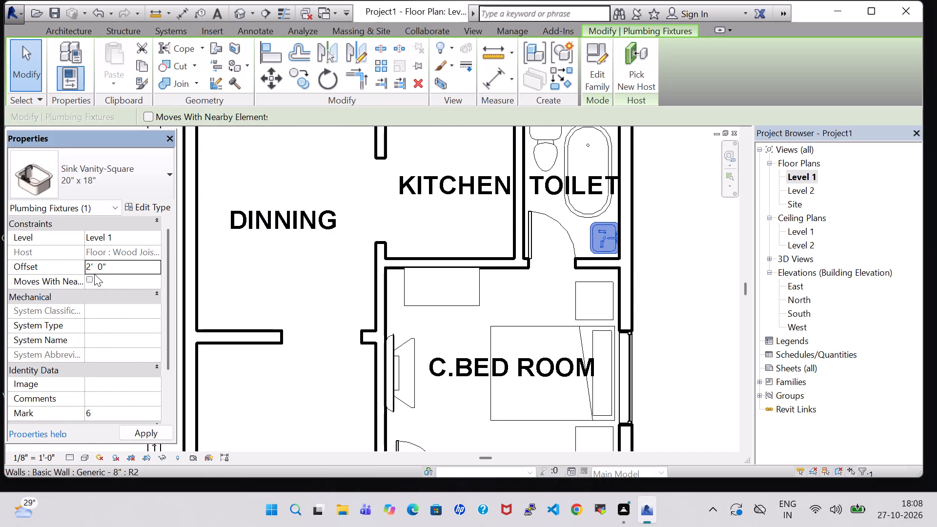
Examine both toilets' fixtures and the furnished bedrooms from above in the 3D view.
click(245, 12)
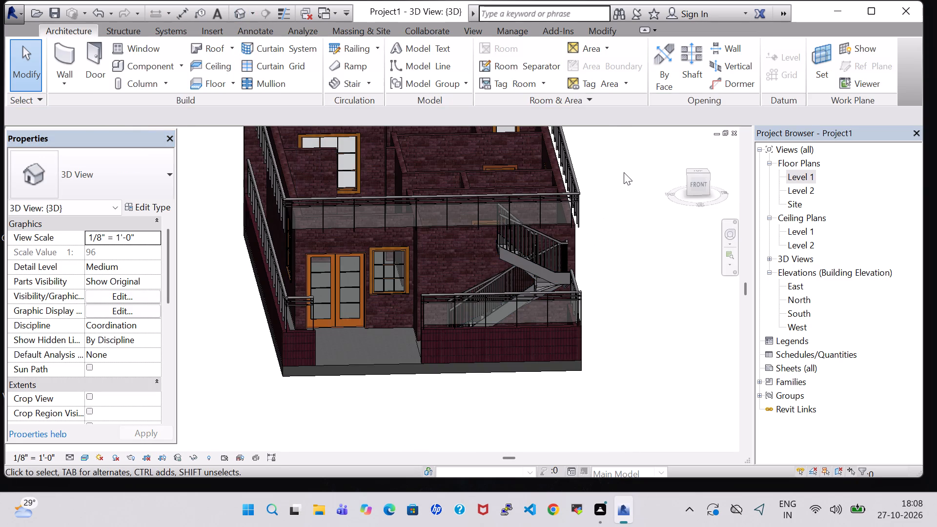
shift+middle_drag(614, 294, 601, 422)
shift+middle_drag(608, 283, 603, 412)
shift+middle_click(603, 412)
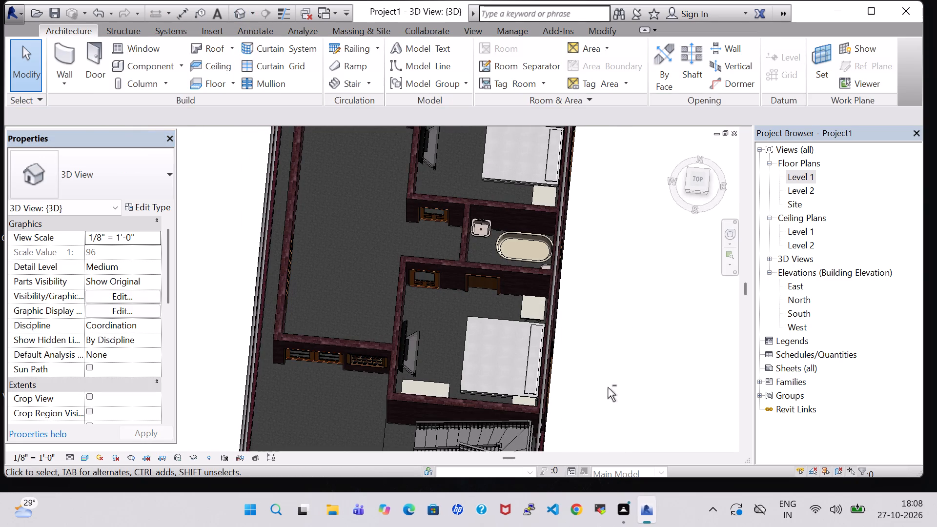
middle_drag(612, 238, 612, 314)
middle_drag(611, 272, 611, 355)
scroll(611, 355, down, 1)
shift+middle_drag(611, 355, 614, 270)
middle_drag(607, 230, 604, 322)
shift+middle_drag(603, 251, 602, 295)
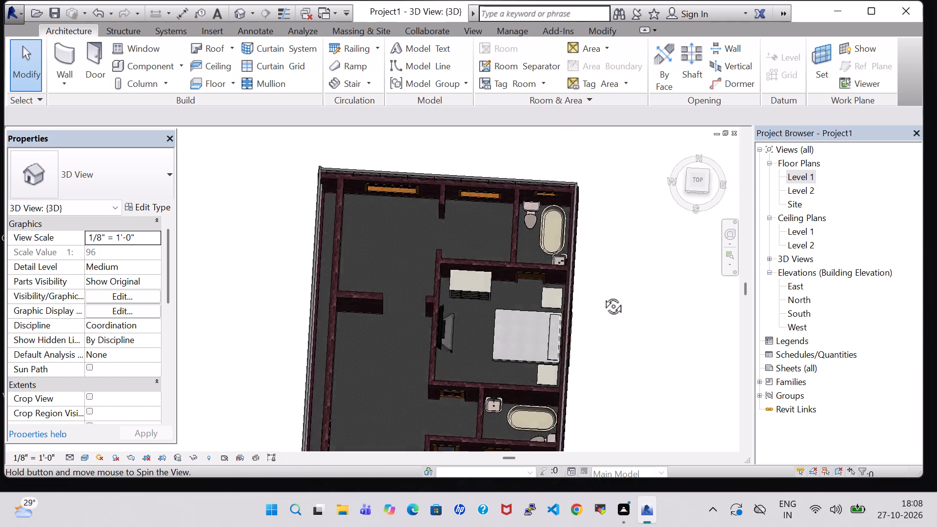
shift+middle_drag(602, 295, 634, 244)
middle_drag(603, 296, 595, 256)
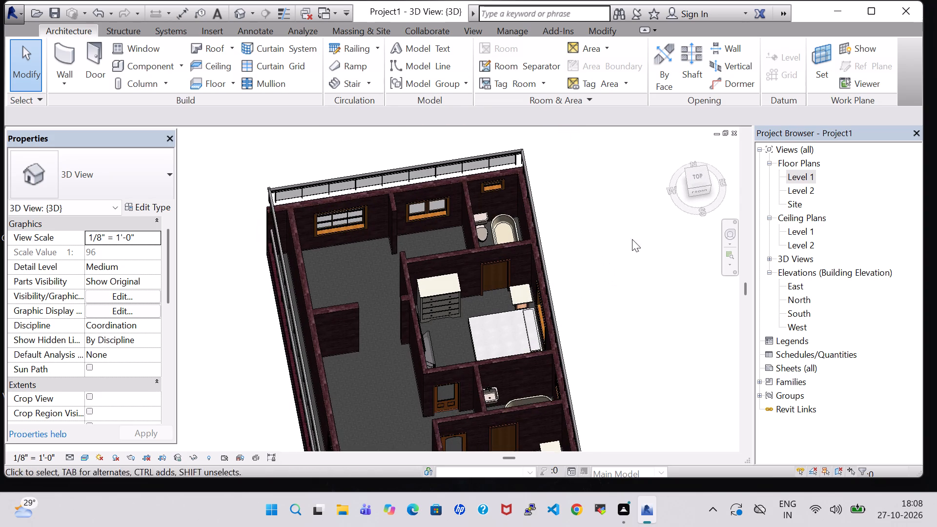
Return to the Level 1 floor plan and inspect the two glass-panel railings meeting at the outer corner of PARKING.
double_click(811, 174)
scroll(574, 205, down, 6)
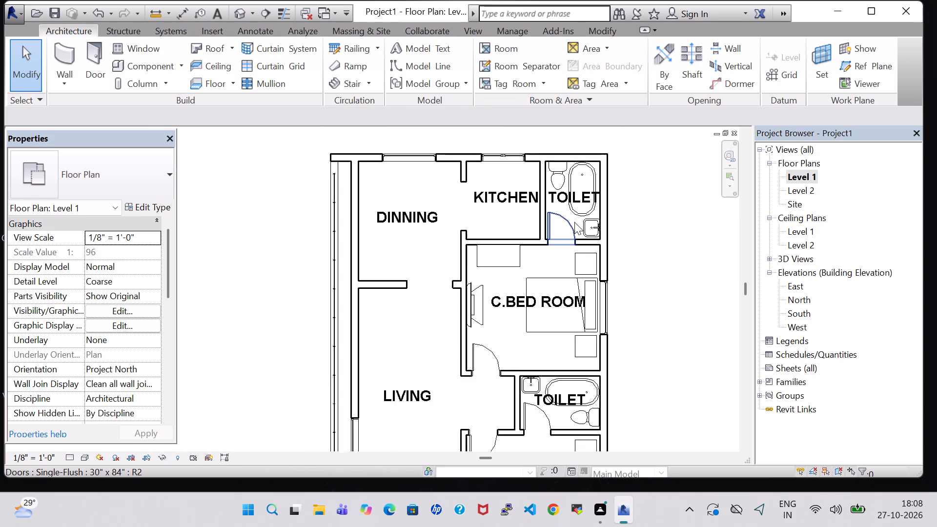
scroll(574, 222, down, 1)
middle_drag(646, 273, 638, 247)
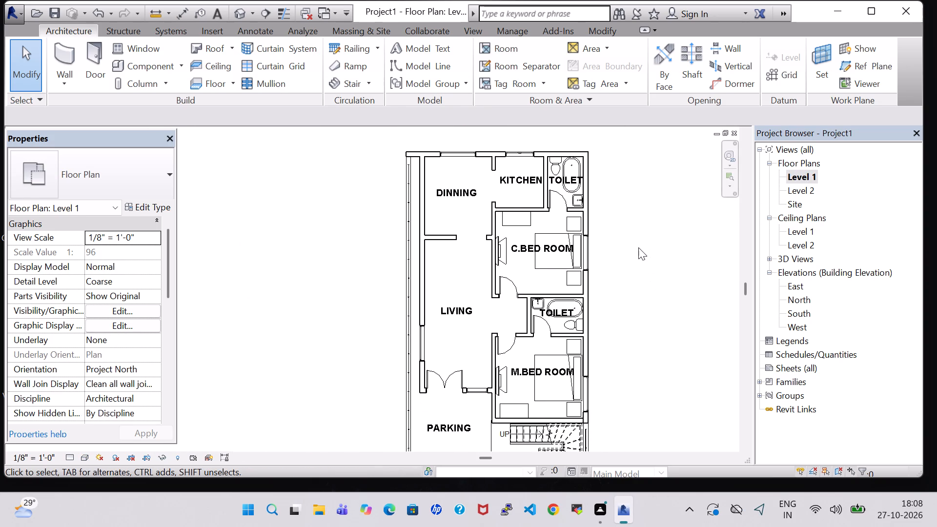
scroll(638, 247, down, 1)
middle_drag(638, 248, 596, 229)
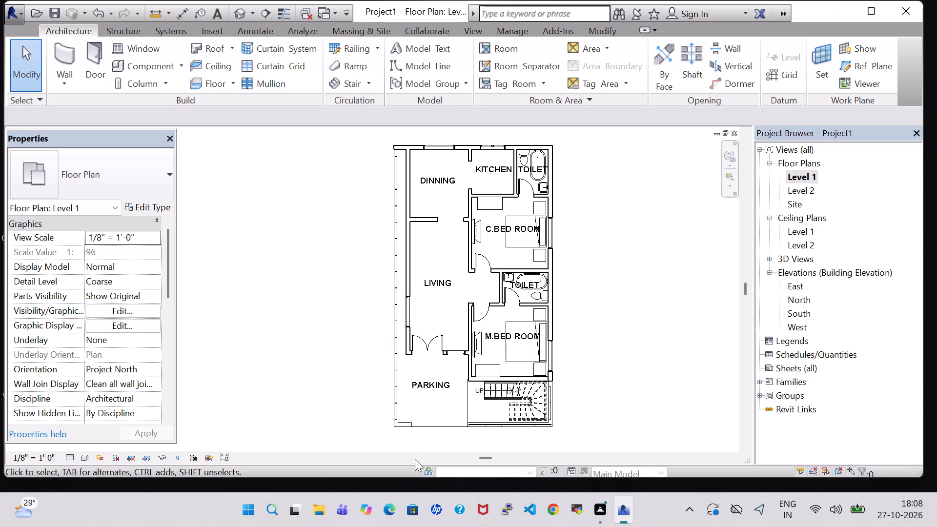
scroll(415, 459, up, 6)
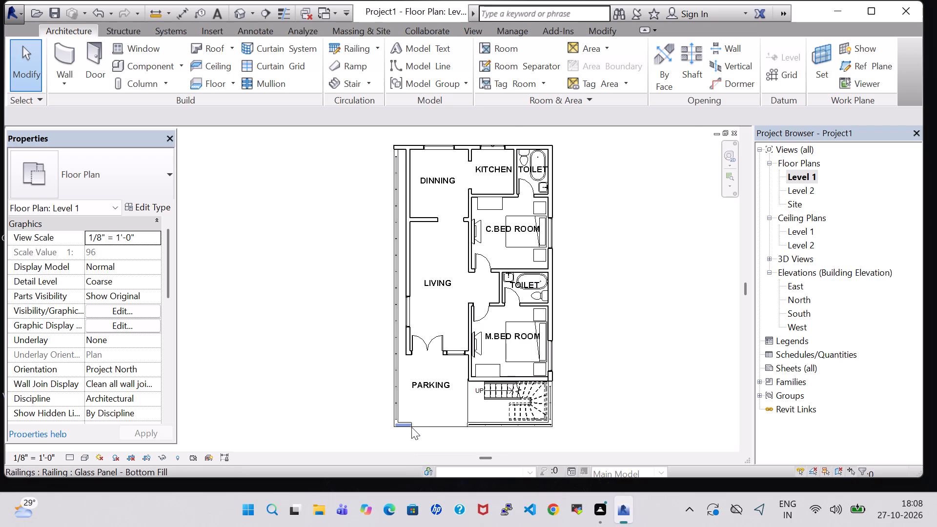
scroll(411, 427, up, 7)
click(394, 423)
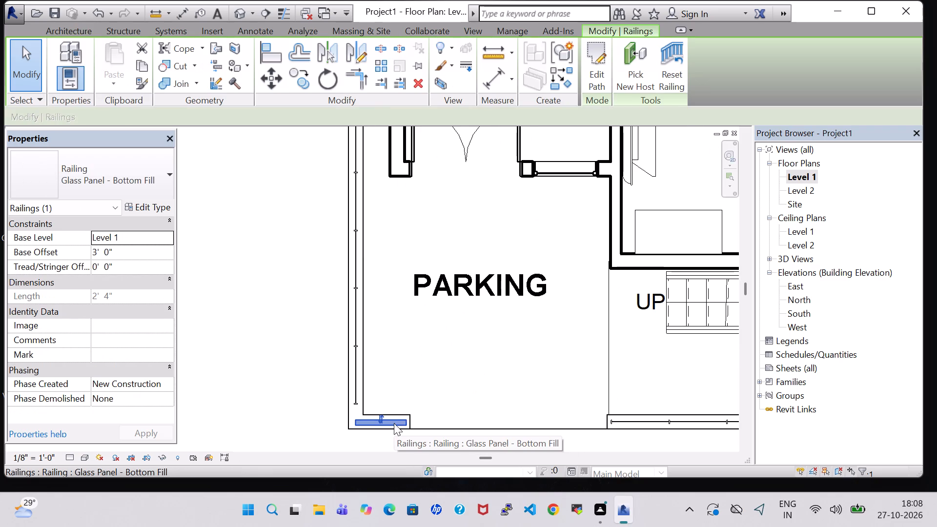
click(359, 335)
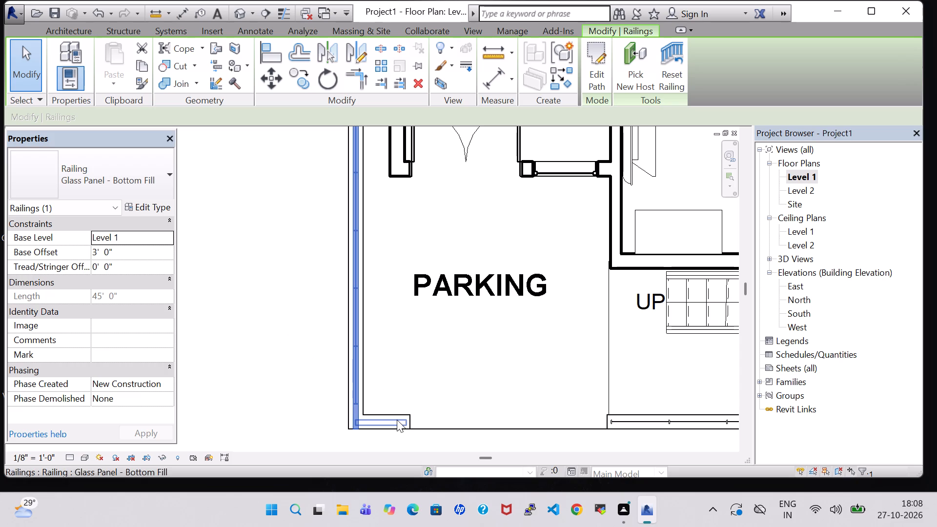
click(310, 348)
Review the complete furnished Level 1 floor plan, from the DINNING and KITCHEN rooms to PARKING and the stairs.
scroll(325, 351, down, 5)
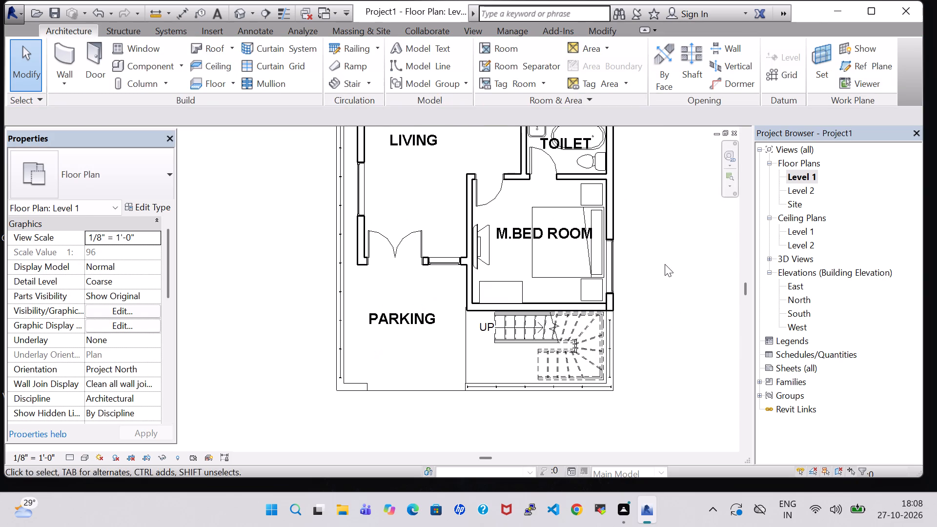
middle_drag(665, 264, 645, 309)
scroll(645, 309, down, 2)
middle_drag(650, 234, 626, 264)
scroll(626, 264, down, 1)
middle_drag(645, 214, 623, 245)
scroll(645, 214, down, 2)
middle_drag(628, 245, 580, 229)
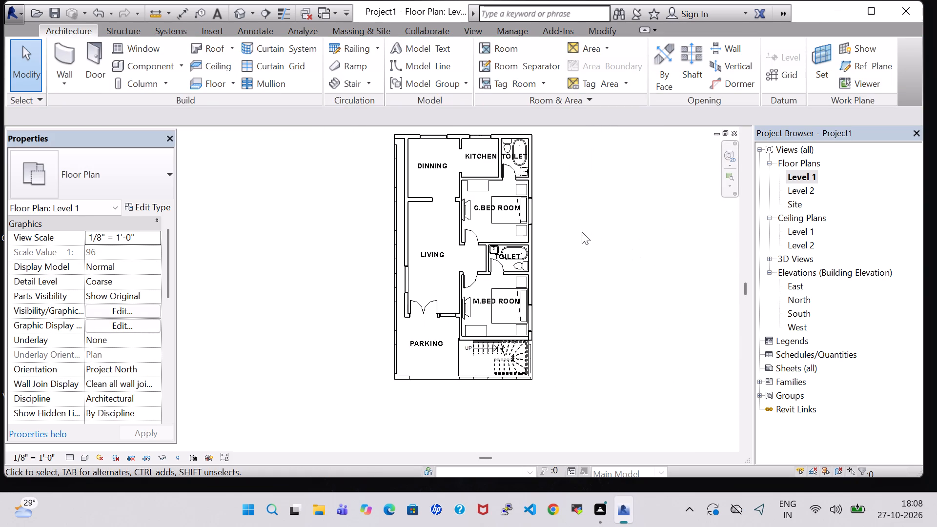
scroll(584, 234, up, 1)
middle_drag(584, 234, 608, 259)
middle_click(588, 252)
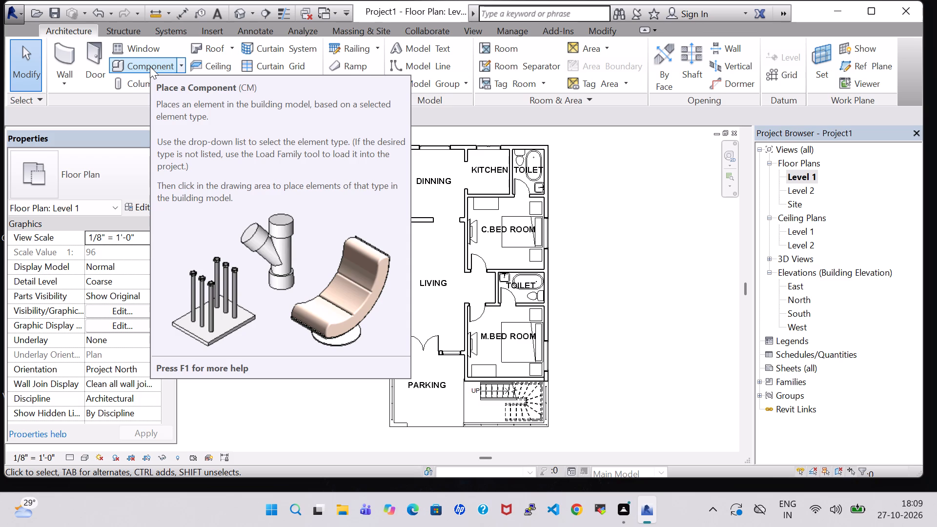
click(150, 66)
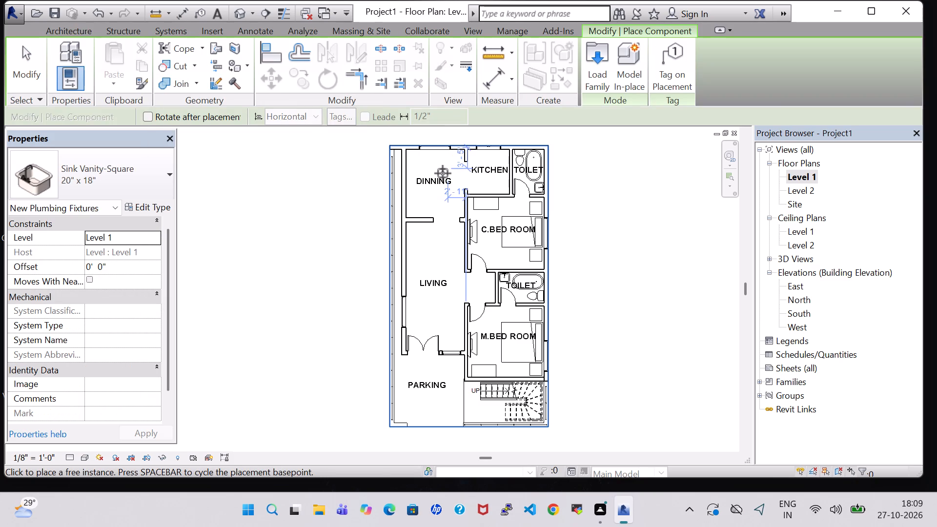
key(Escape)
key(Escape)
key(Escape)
Load the Kitchenette - Medium family from the Domestic folder of Specialty Equipment in the US Imperial library.
click(139, 68)
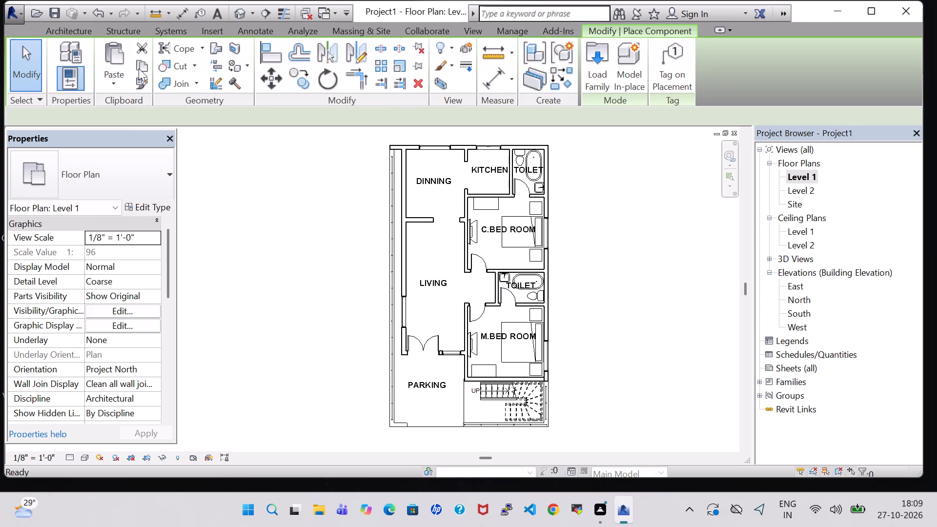
click(589, 75)
scroll(457, 210, down, 1)
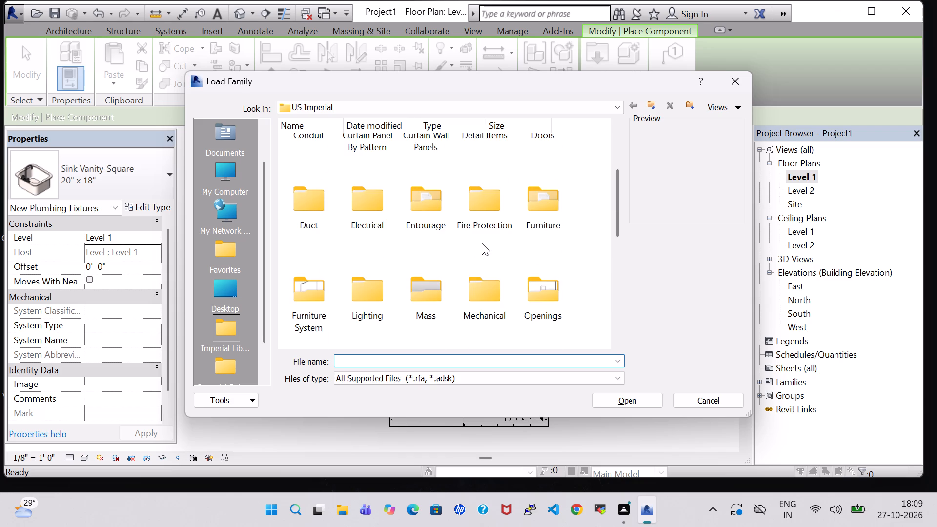
scroll(482, 243, down, 3)
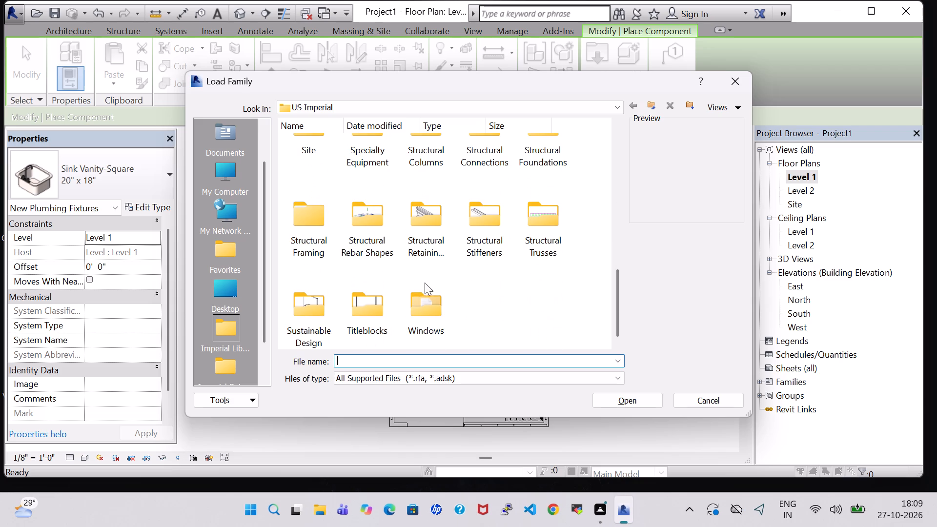
scroll(434, 309, up, 1)
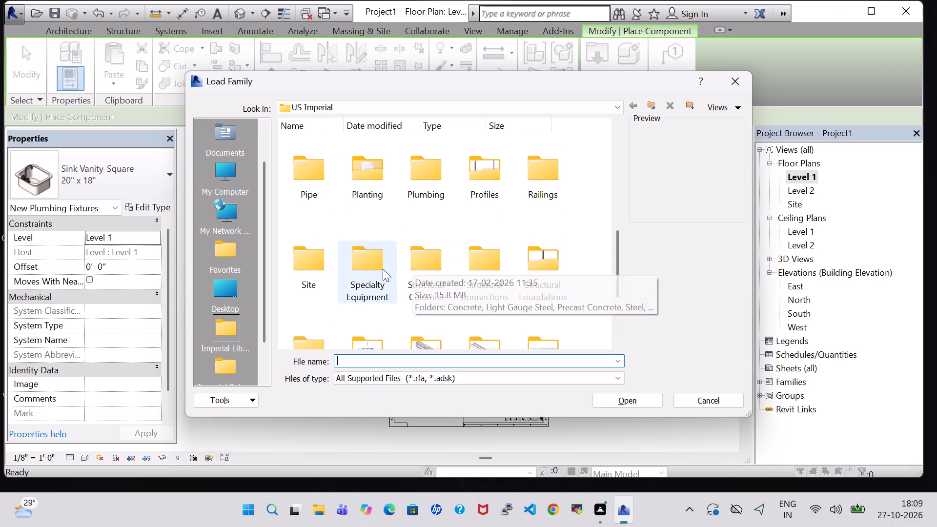
double_click(376, 269)
double_click(367, 162)
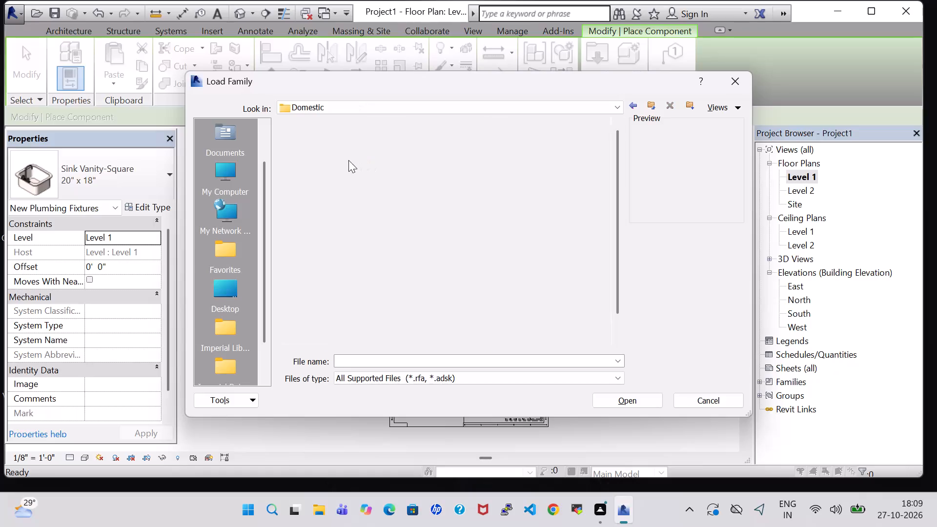
click(545, 162)
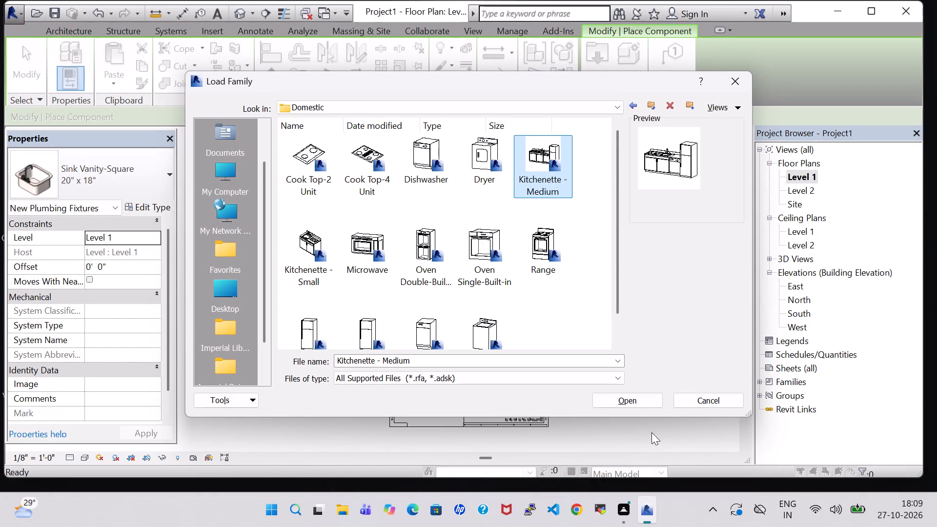
click(626, 390)
drag(631, 399, 635, 399)
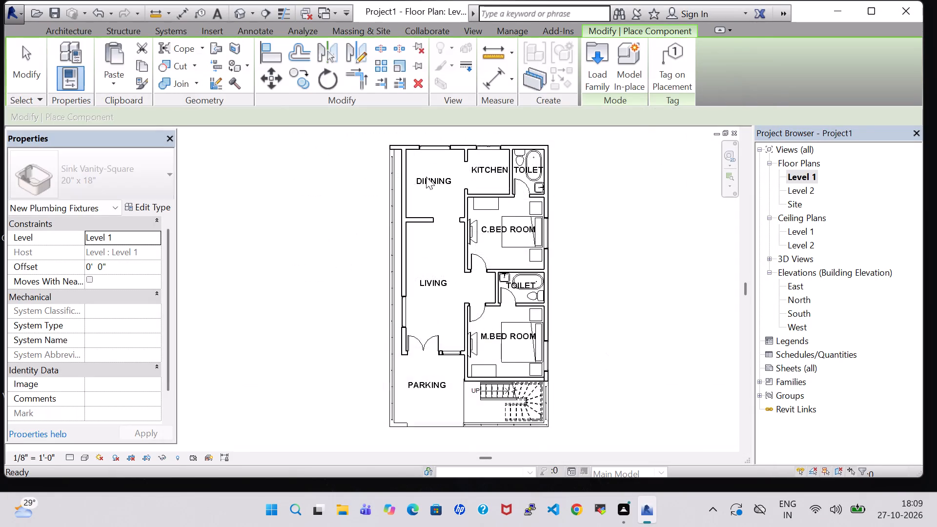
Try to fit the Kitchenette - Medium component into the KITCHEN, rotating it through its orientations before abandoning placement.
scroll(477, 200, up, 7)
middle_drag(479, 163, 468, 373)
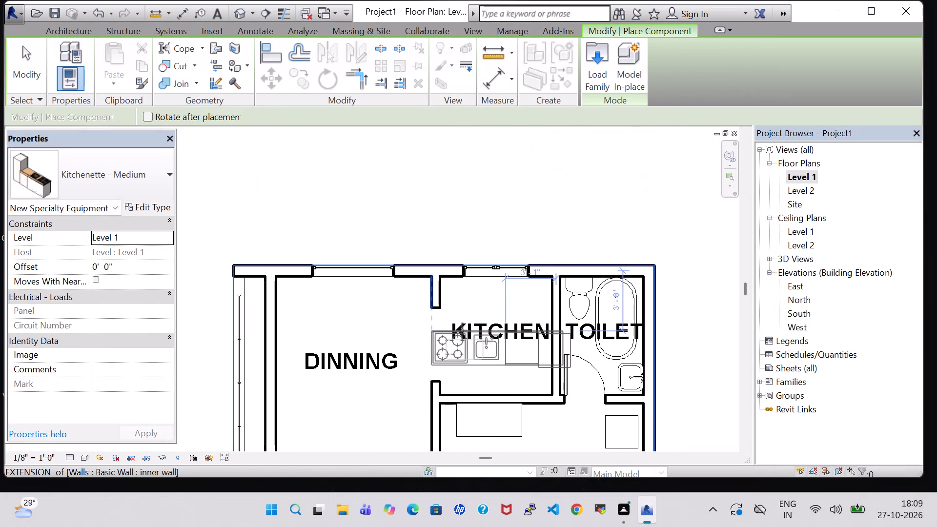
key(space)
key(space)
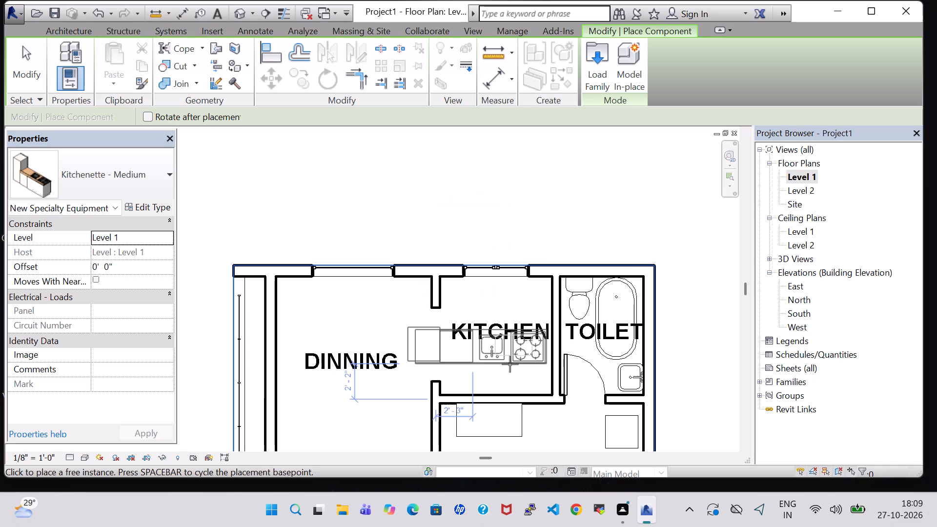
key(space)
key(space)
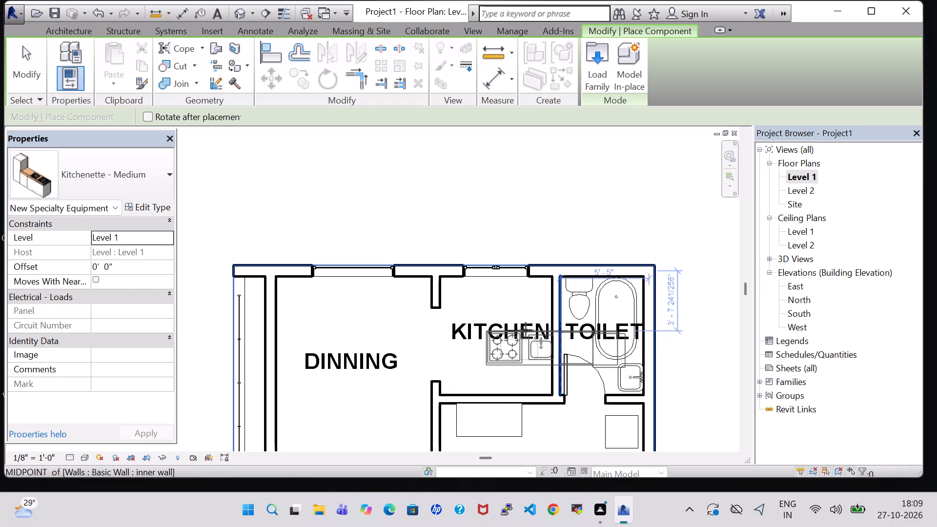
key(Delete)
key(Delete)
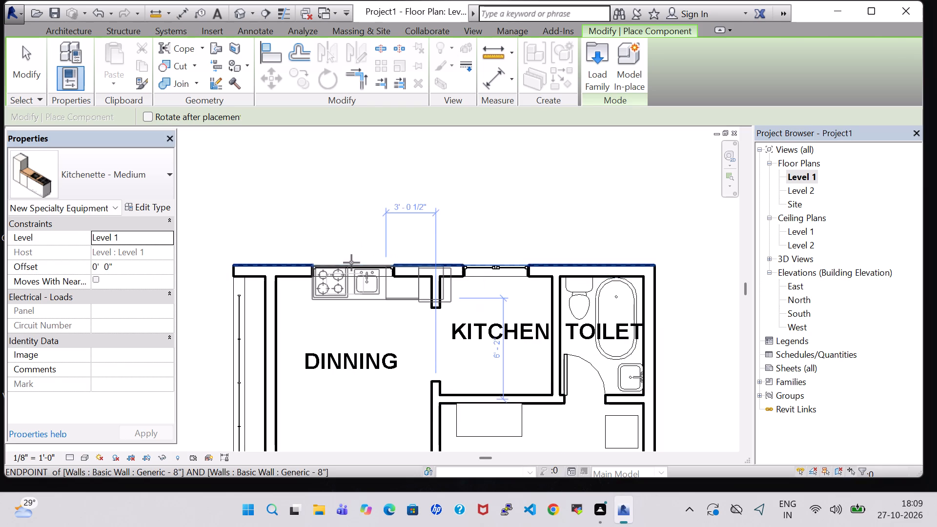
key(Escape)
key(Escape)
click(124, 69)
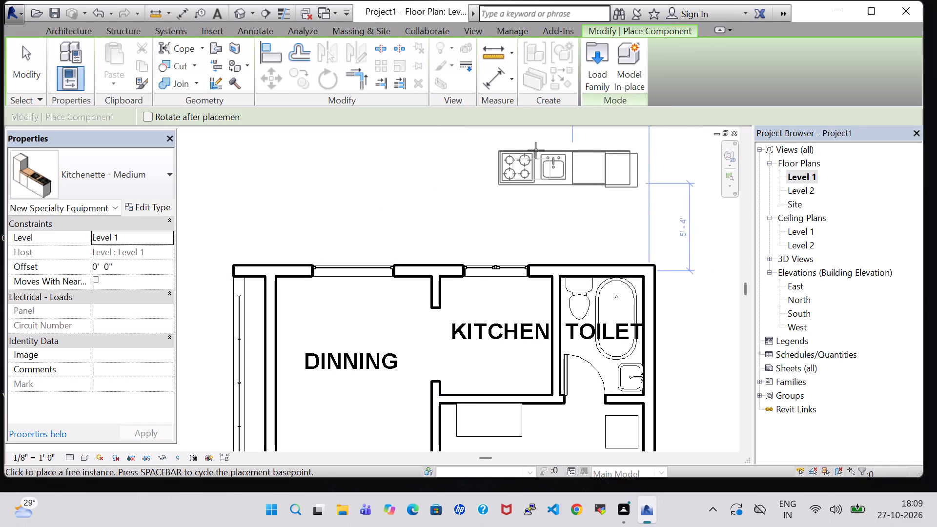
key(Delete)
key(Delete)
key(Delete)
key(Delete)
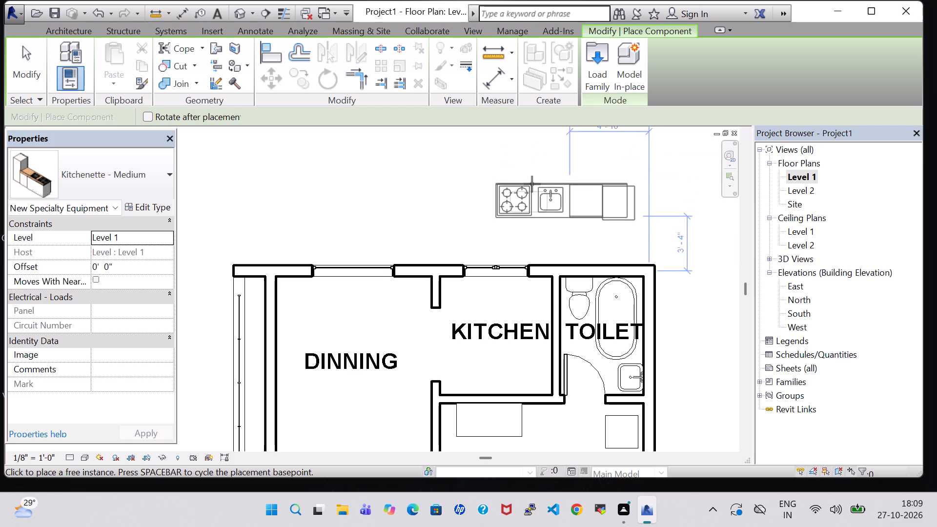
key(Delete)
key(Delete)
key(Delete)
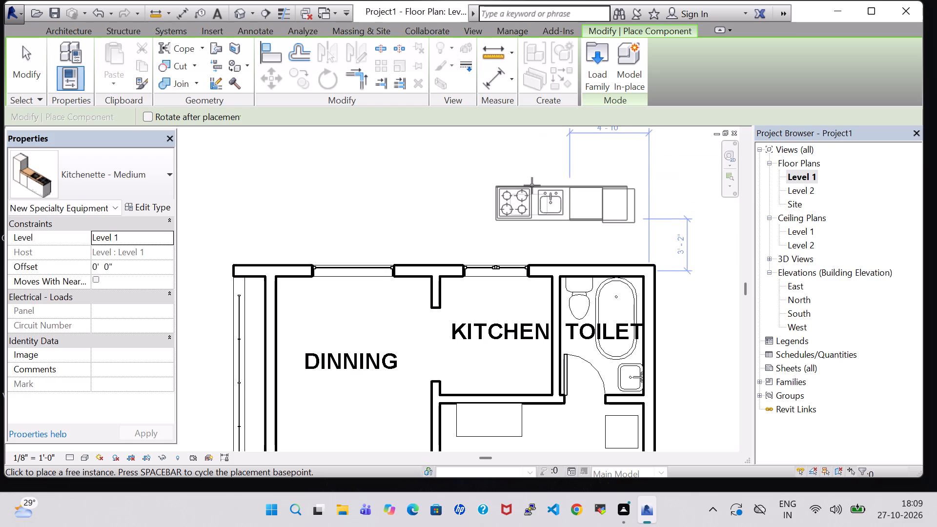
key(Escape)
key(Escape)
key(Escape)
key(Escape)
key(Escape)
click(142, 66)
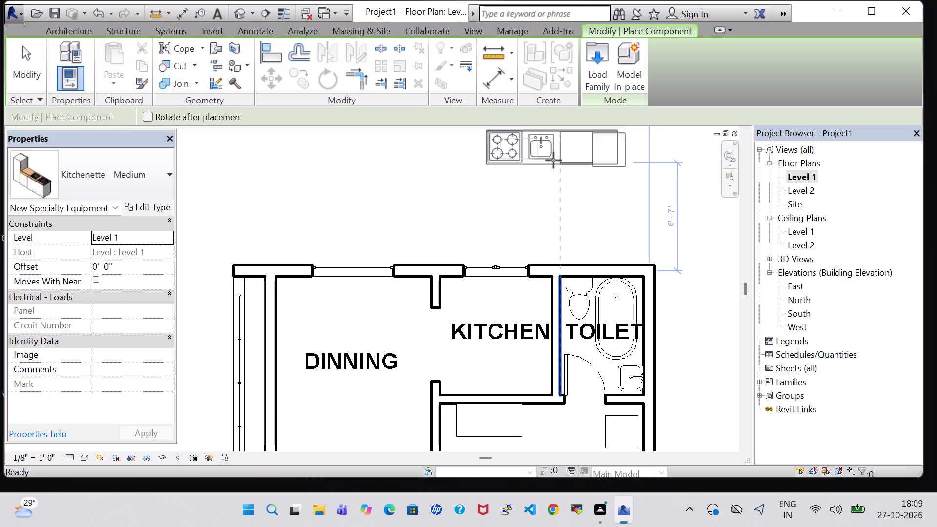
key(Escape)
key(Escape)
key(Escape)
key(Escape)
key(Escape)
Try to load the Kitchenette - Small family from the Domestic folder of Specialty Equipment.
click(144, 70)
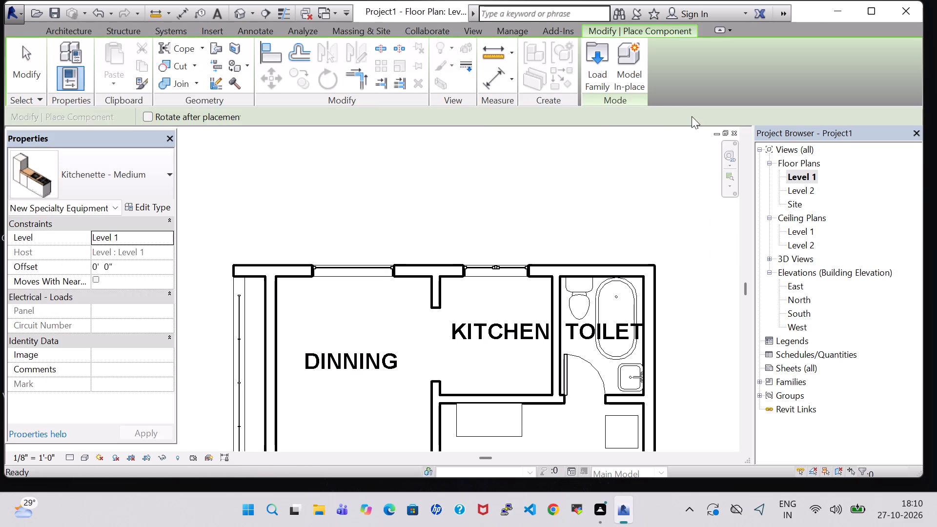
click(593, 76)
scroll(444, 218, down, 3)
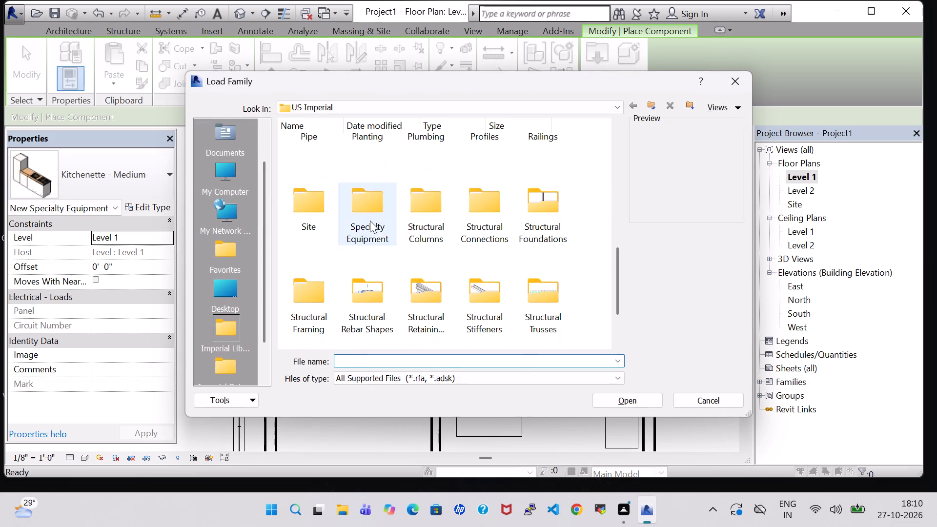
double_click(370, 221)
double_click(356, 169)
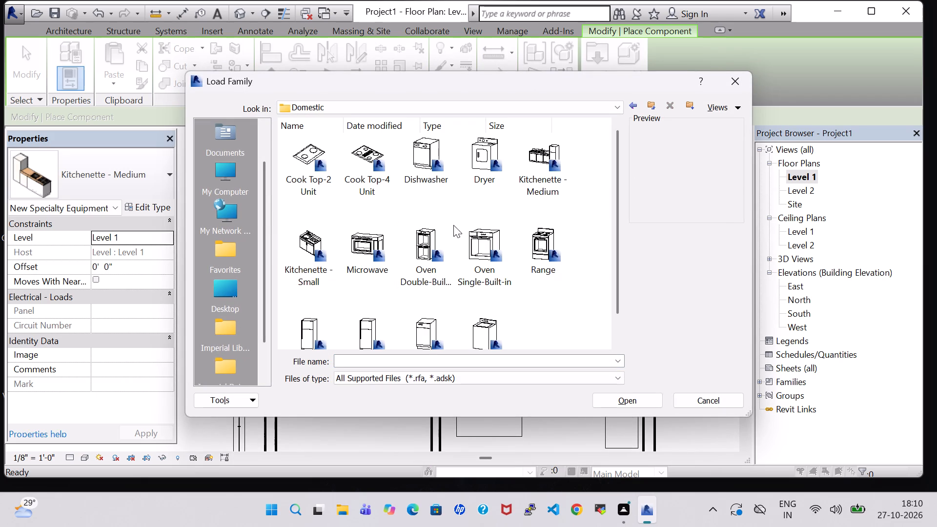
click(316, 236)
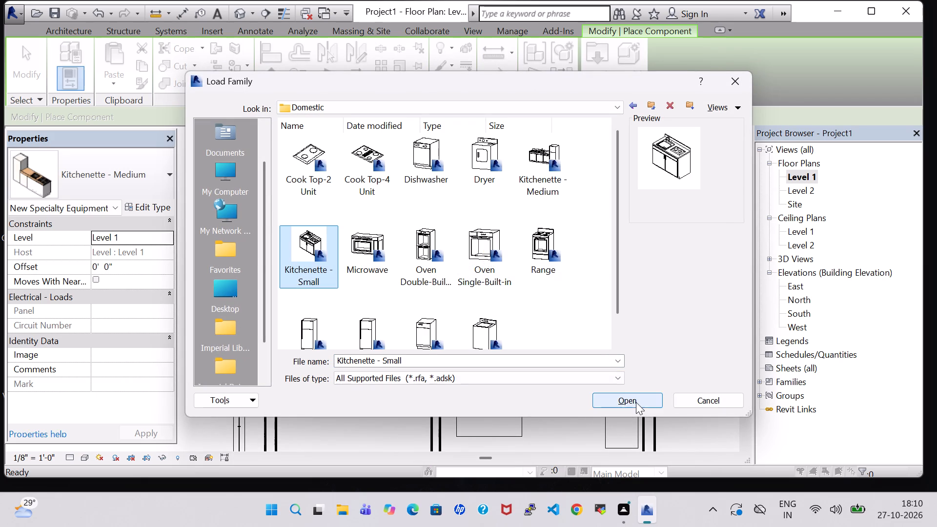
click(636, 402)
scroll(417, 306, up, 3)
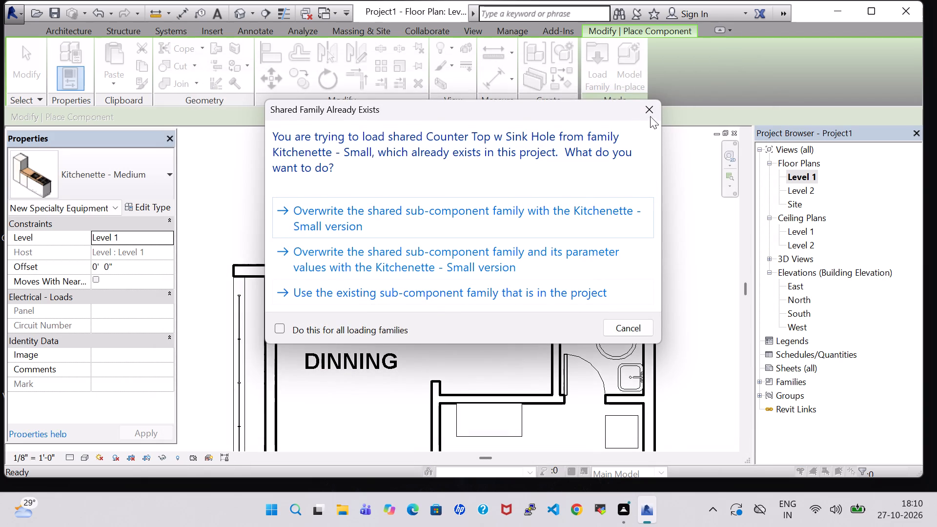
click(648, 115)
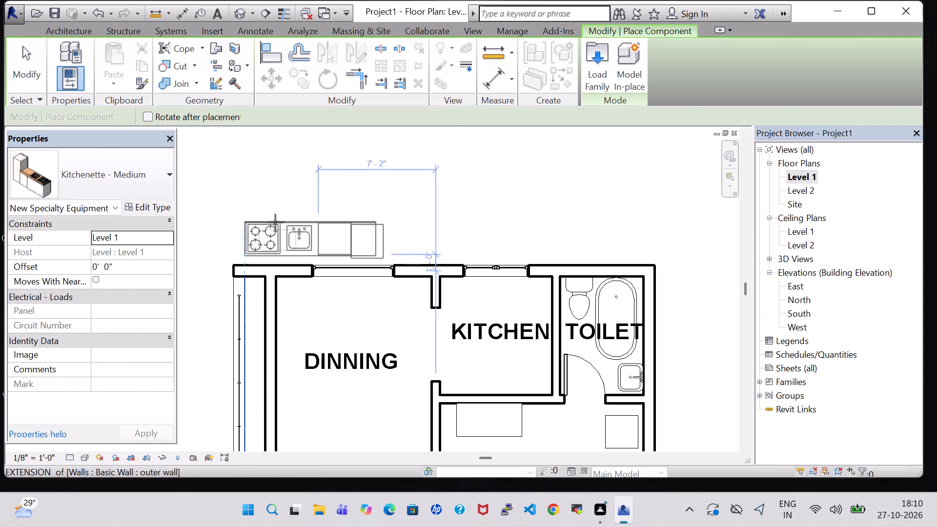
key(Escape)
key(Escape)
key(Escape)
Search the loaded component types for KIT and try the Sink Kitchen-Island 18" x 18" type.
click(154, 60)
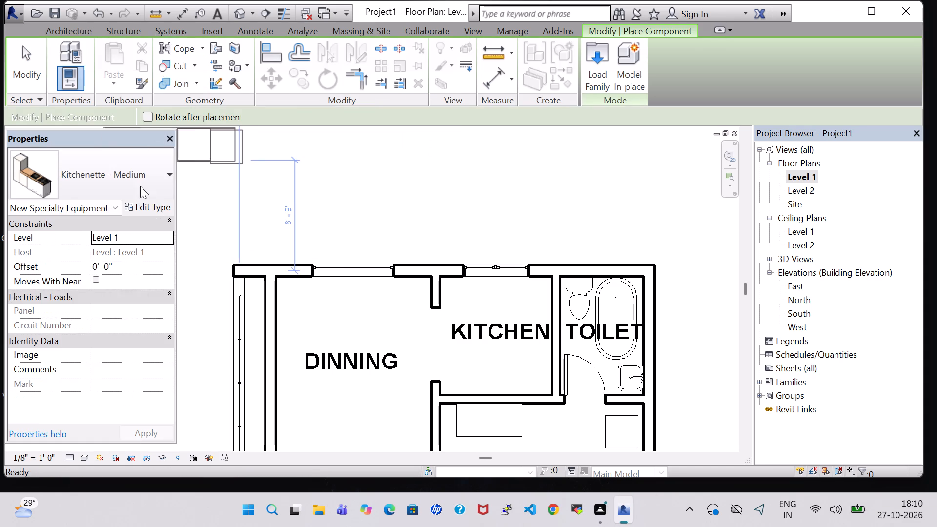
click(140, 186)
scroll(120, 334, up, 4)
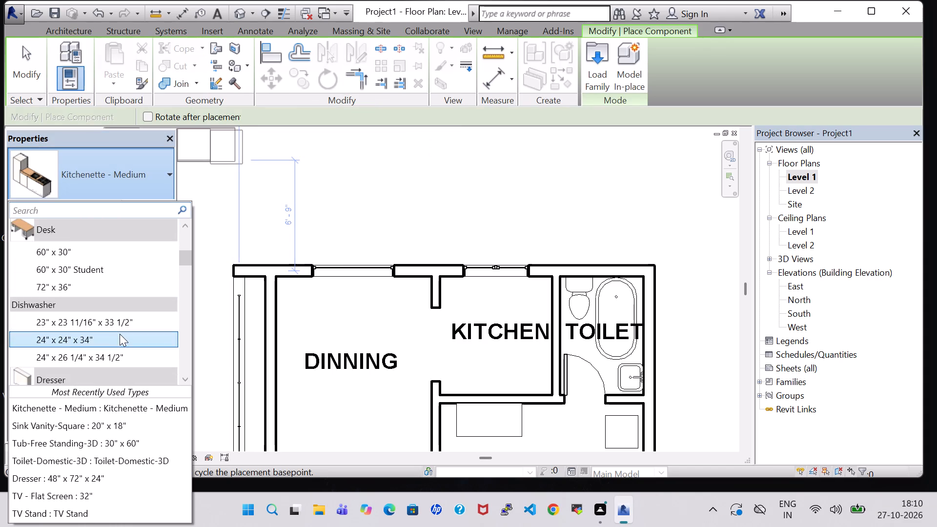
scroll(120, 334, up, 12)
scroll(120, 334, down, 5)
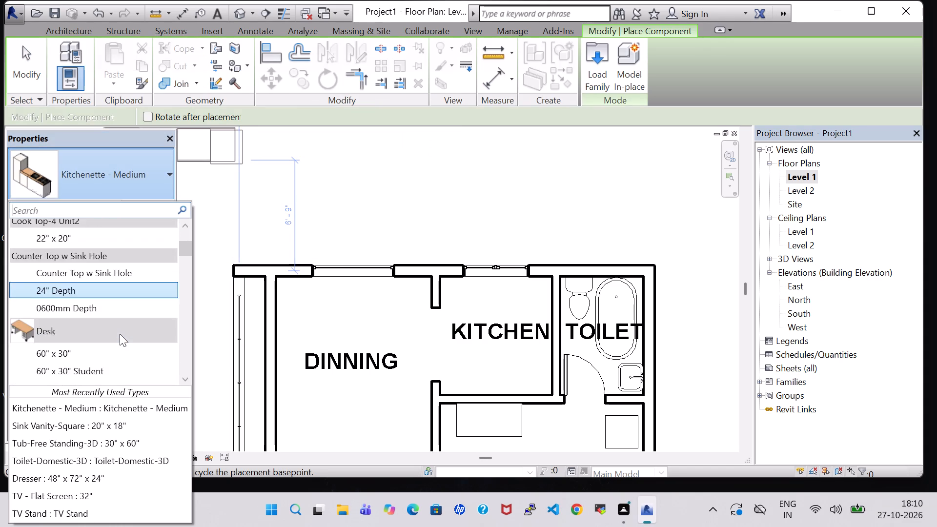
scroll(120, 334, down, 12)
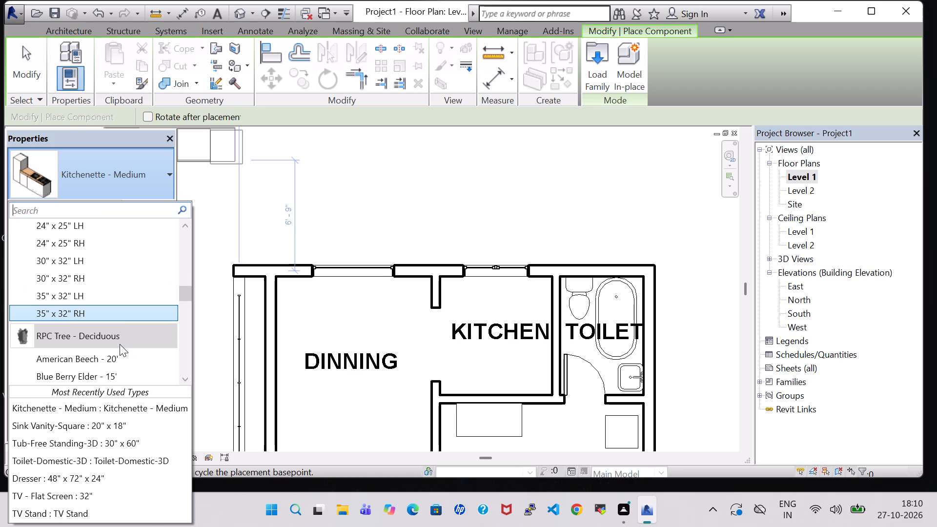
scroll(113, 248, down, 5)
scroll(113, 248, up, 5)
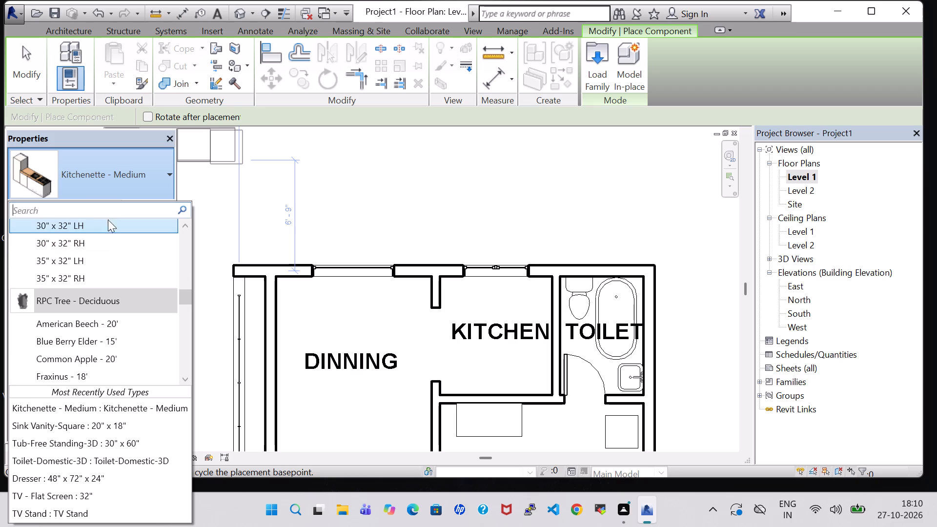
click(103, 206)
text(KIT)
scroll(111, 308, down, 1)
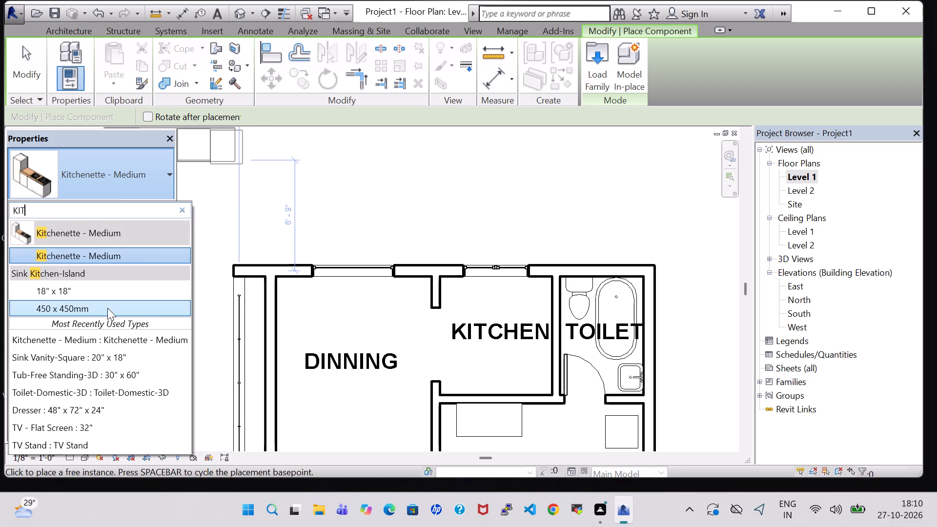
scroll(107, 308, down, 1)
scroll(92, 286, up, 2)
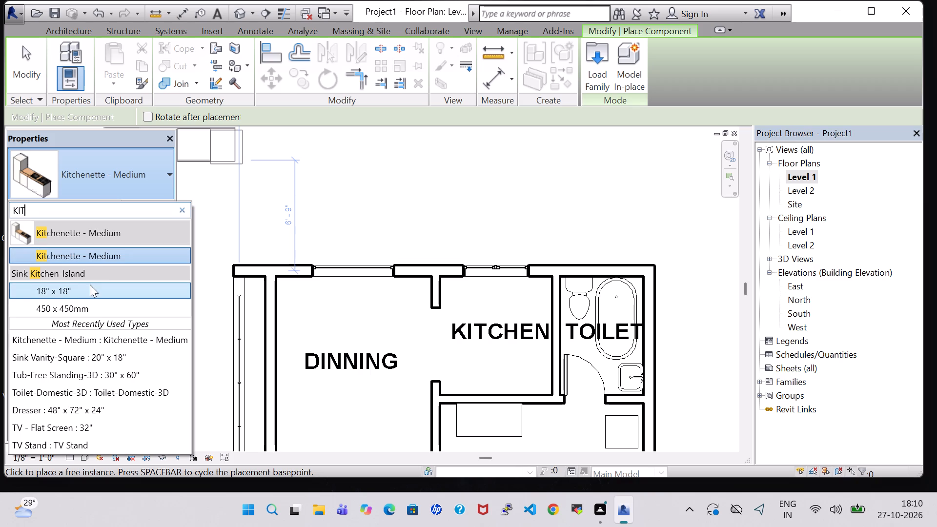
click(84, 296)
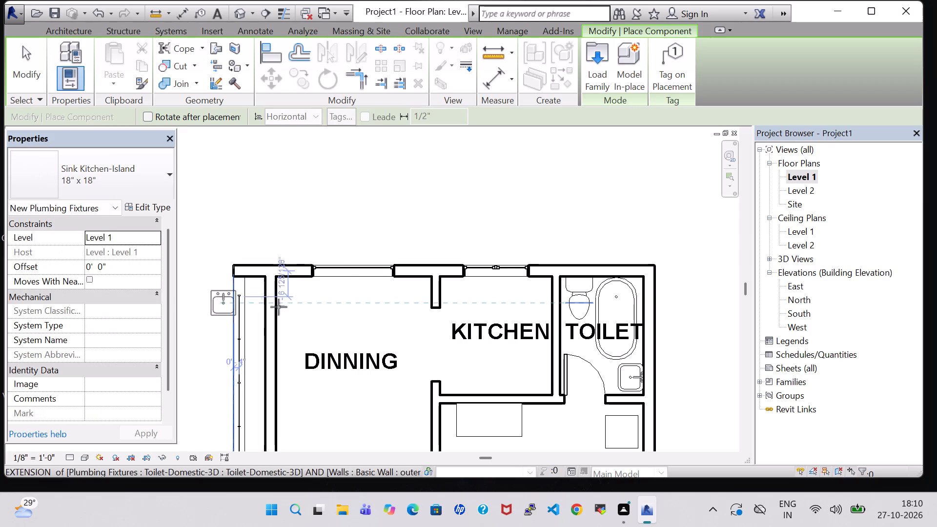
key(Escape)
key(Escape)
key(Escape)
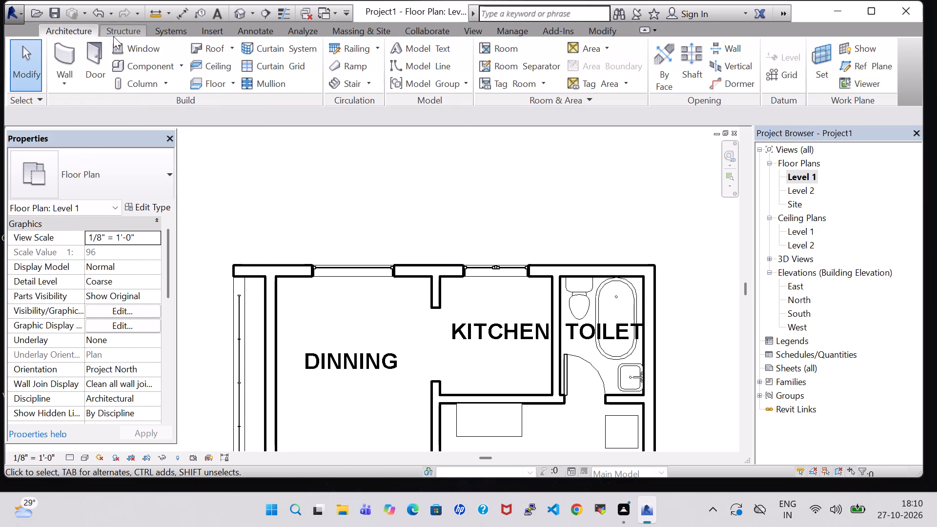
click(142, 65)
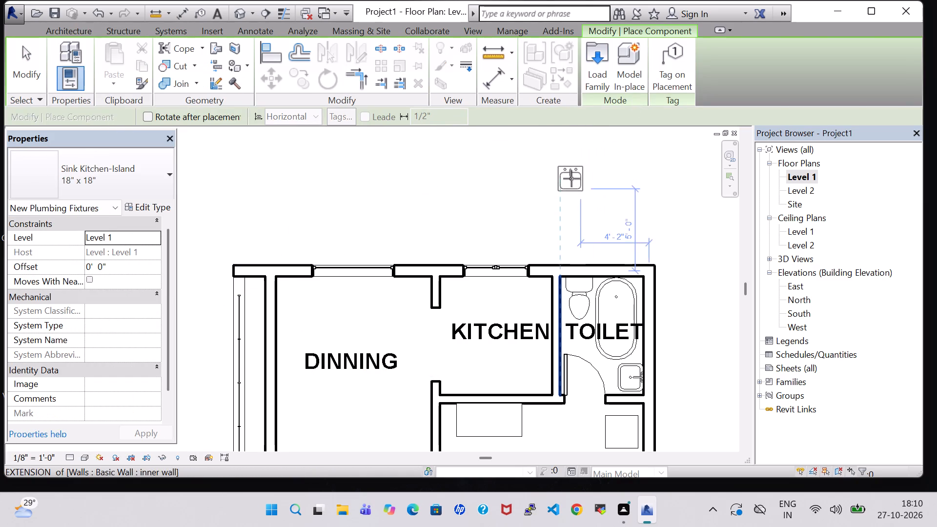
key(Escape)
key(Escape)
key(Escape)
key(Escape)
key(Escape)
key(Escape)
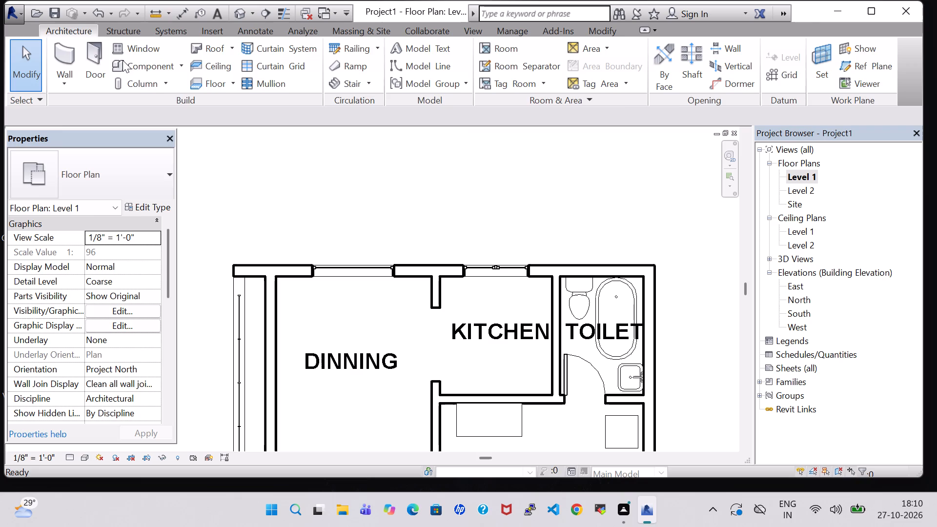
Load the Kitchenette - Small family from the Domestic folder of Specialty Equipment in the US Imperial library.
click(130, 68)
click(595, 74)
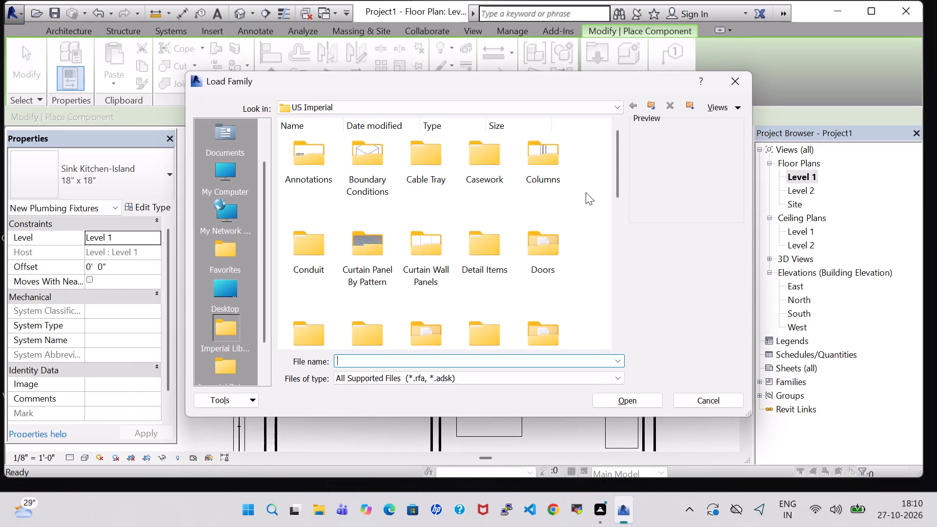
scroll(576, 205, down, 1)
scroll(537, 210, down, 1)
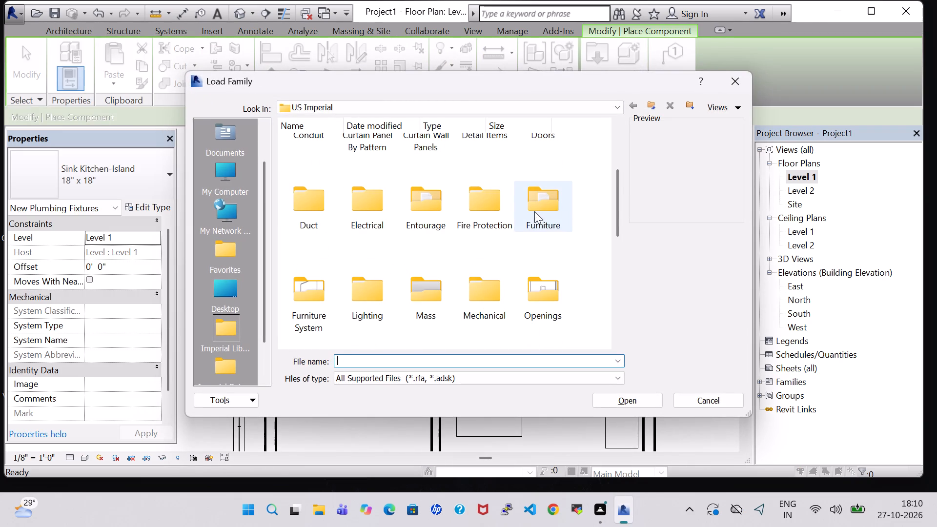
scroll(376, 234, down, 2)
double_click(372, 156)
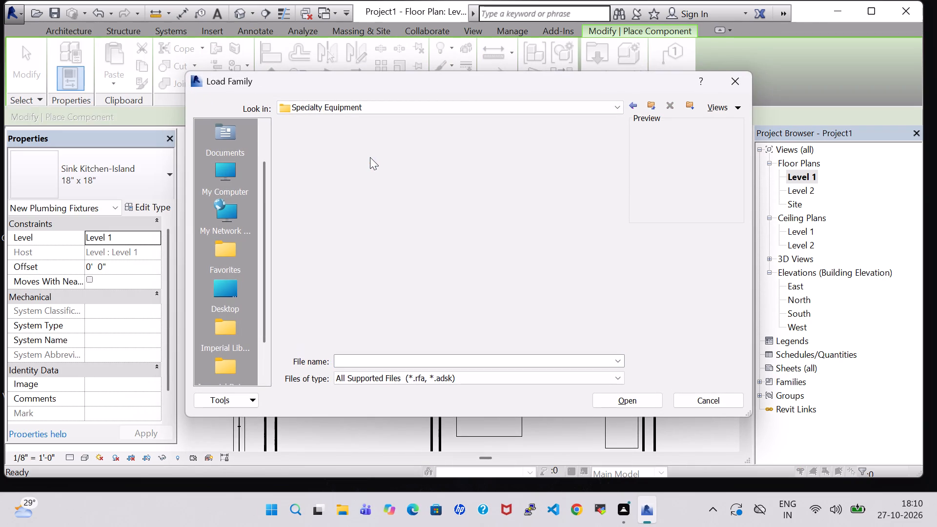
double_click(368, 172)
click(410, 212)
double_click(372, 166)
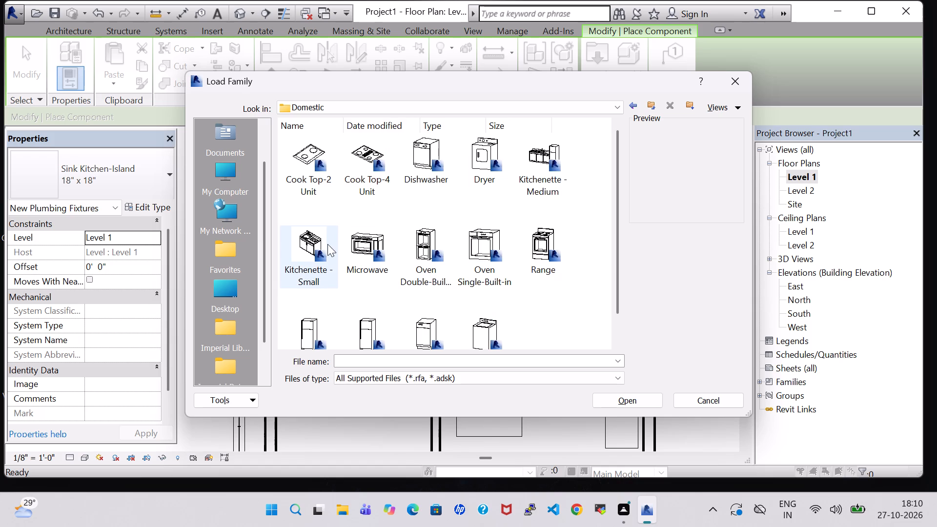
click(323, 245)
click(636, 403)
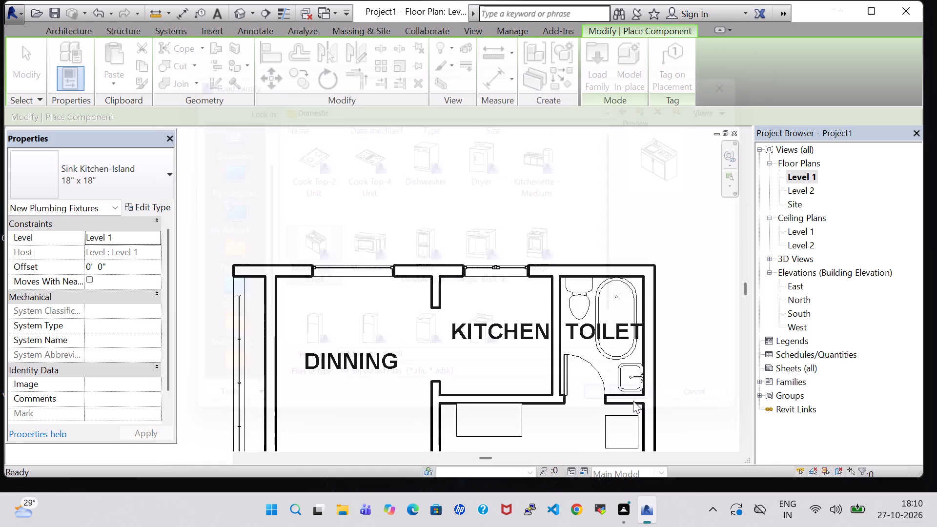
Place the Kitchenette - Small 54" in the KITCHEN, rotated to back onto the exterior wall beneath the window.
click(468, 290)
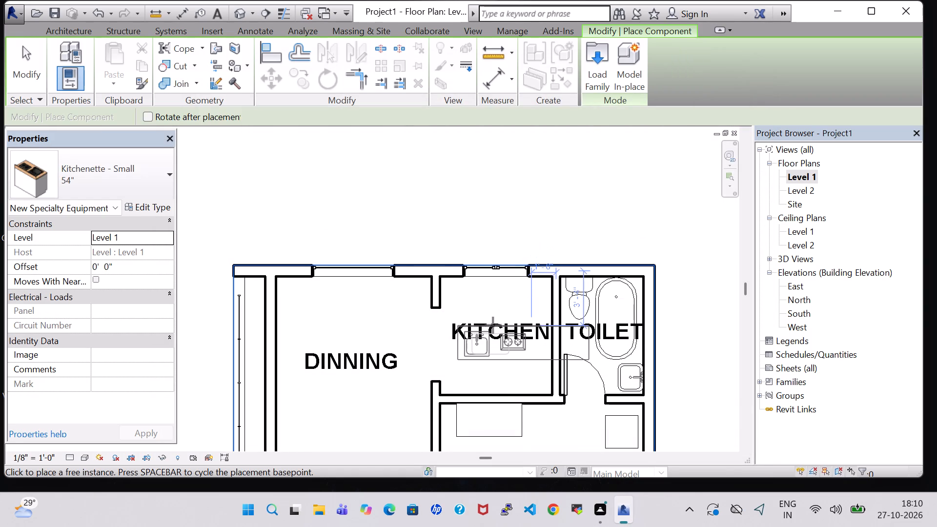
key(space)
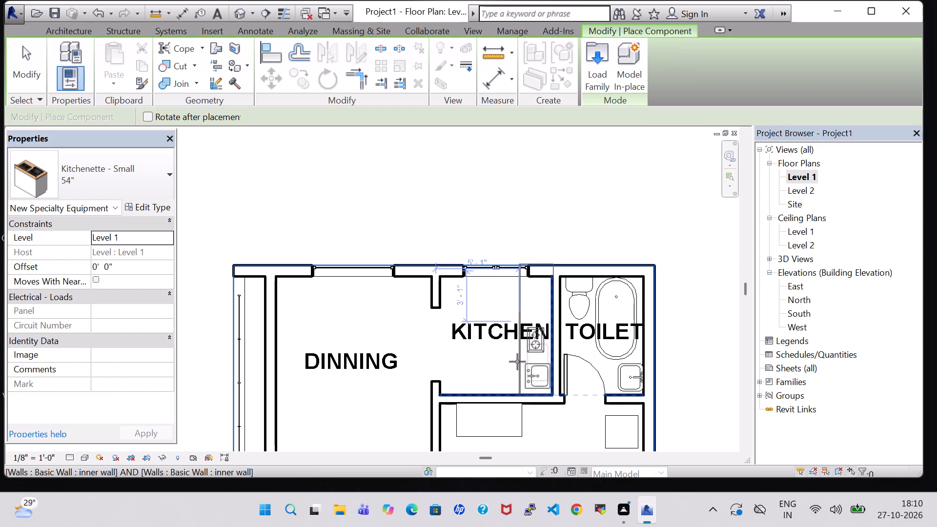
key(space)
click(499, 315)
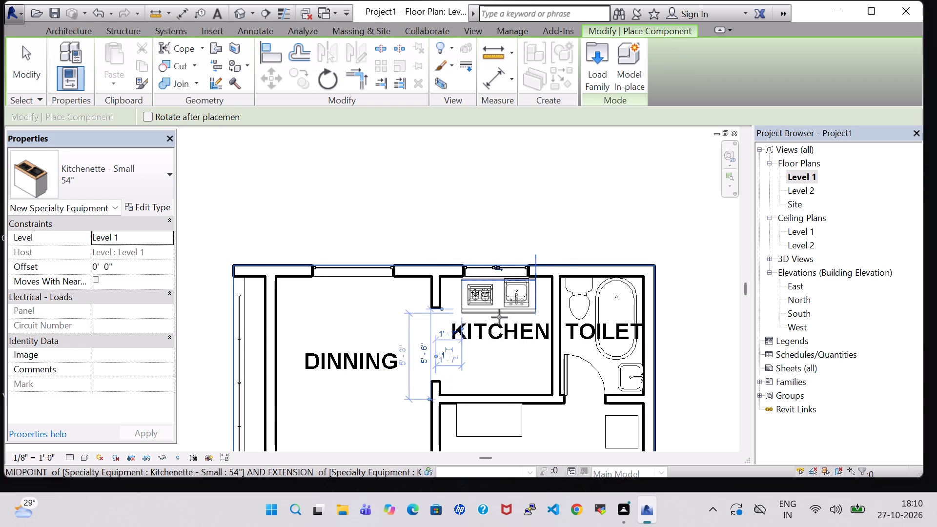
key(Escape)
key(Escape)
Nudge the placed kitchenette slightly left and down to align it with the window and the wall's inner face.
click(505, 287)
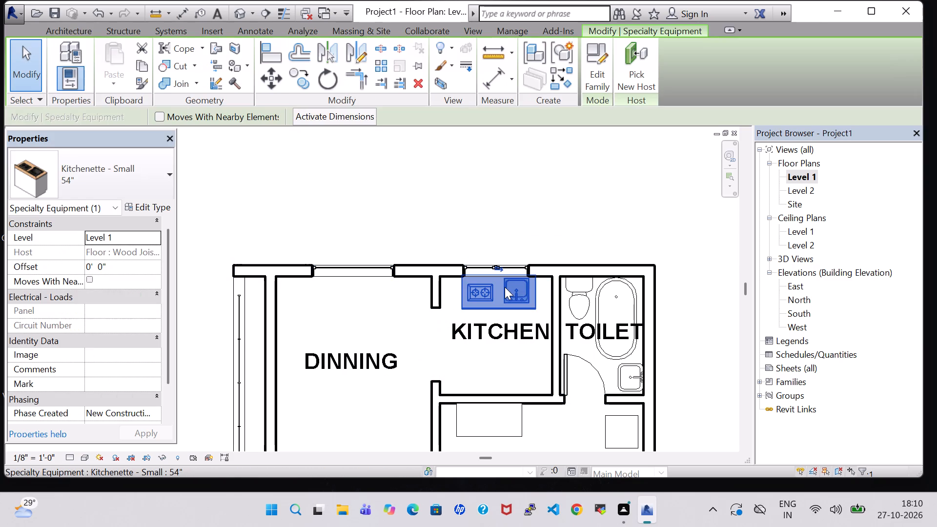
key(Down)
key(Down)
key(Left)
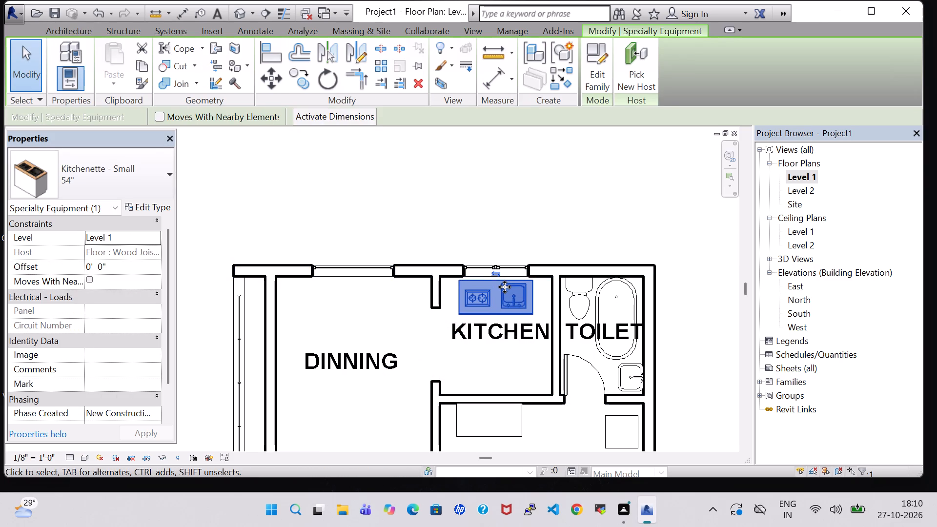
key(Up)
click(514, 241)
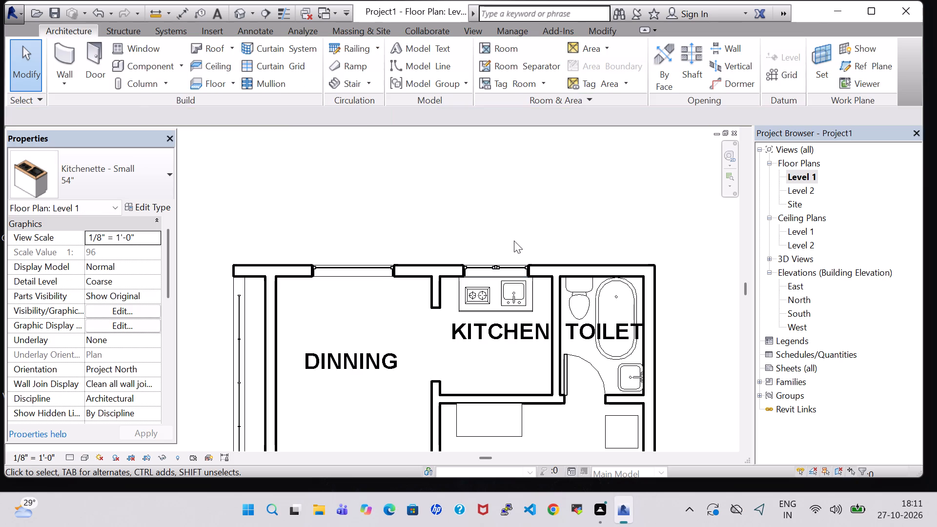
In the 3D view, raise the Casement Dbl with Trim 48" x 48" window above the kitchenette to a 3' 9" sill height.
click(509, 299)
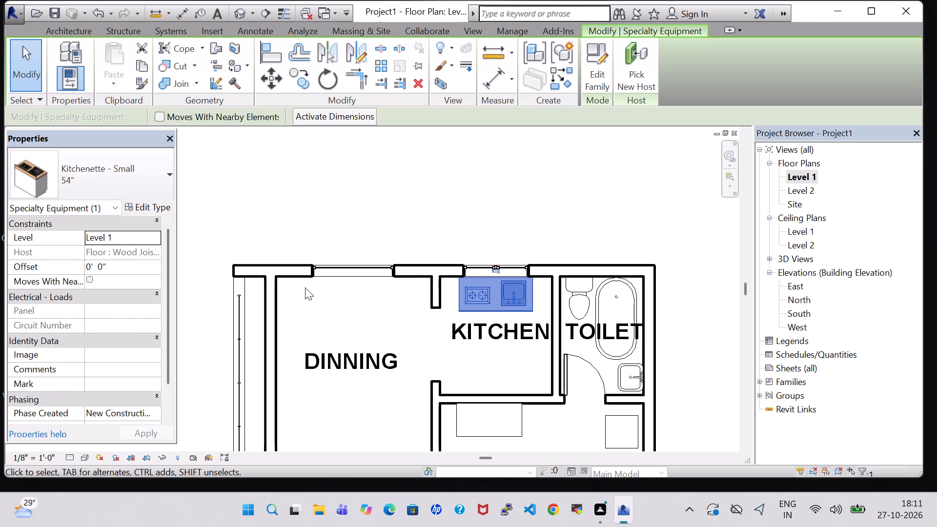
click(233, 14)
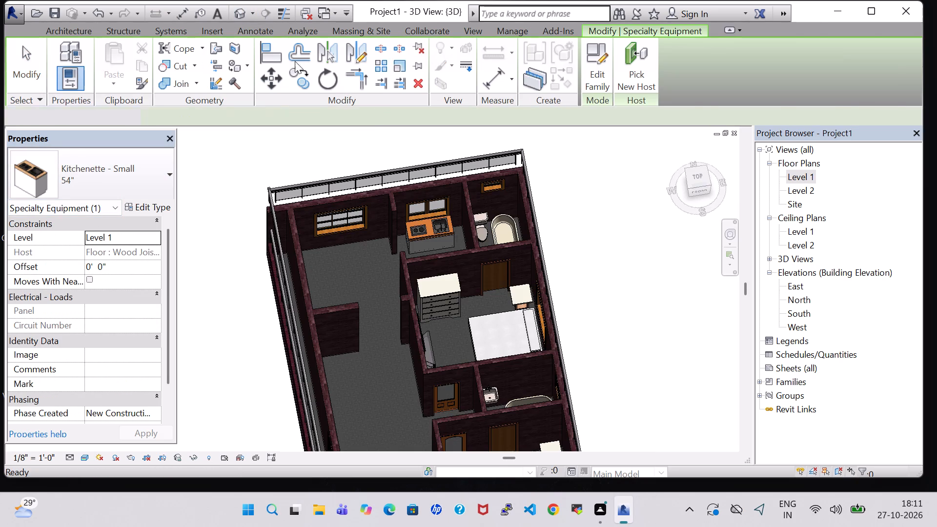
middle_drag(605, 296, 571, 288)
scroll(528, 229, up, 9)
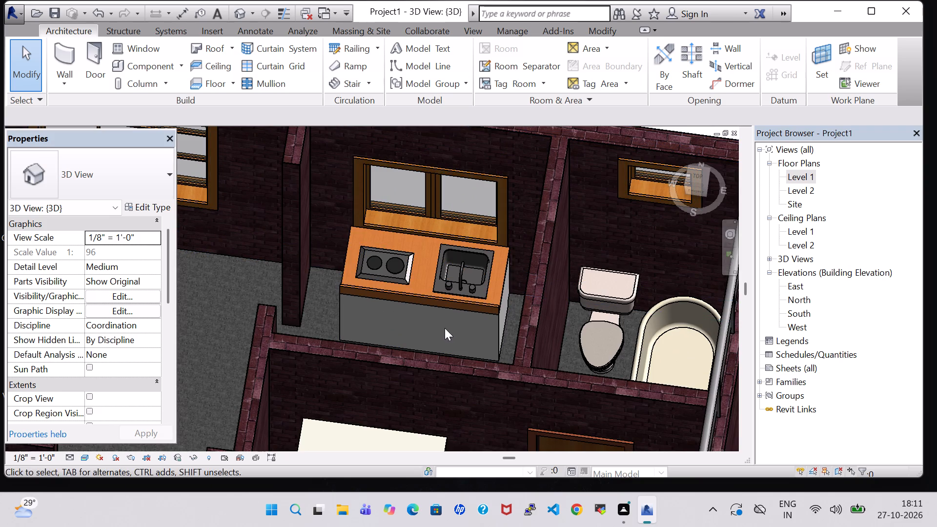
shift+middle_drag(445, 328, 450, 266)
double_click(450, 265)
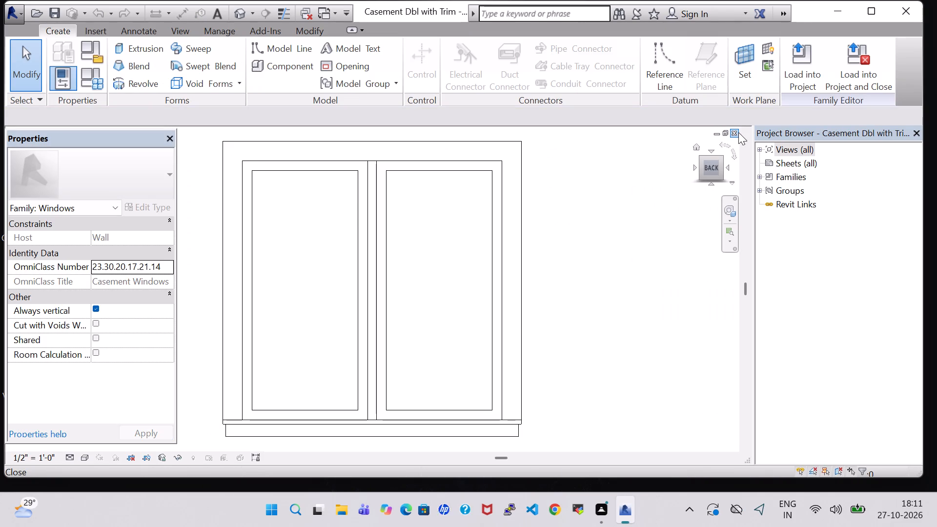
click(735, 132)
click(503, 262)
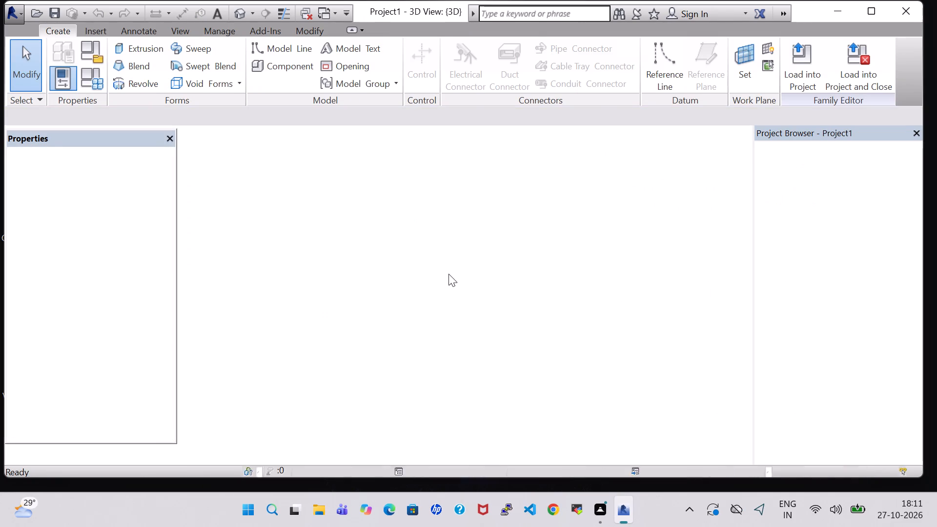
click(418, 262)
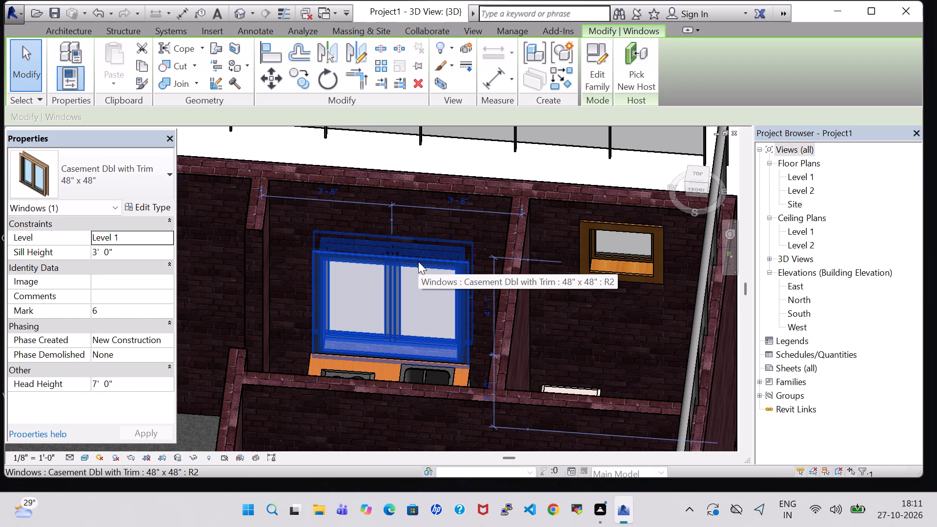
key(Up)
key(Up)
key(Up)
key(Up)
key(Up)
key(Up)
key(Up)
key(Up)
key(Up)
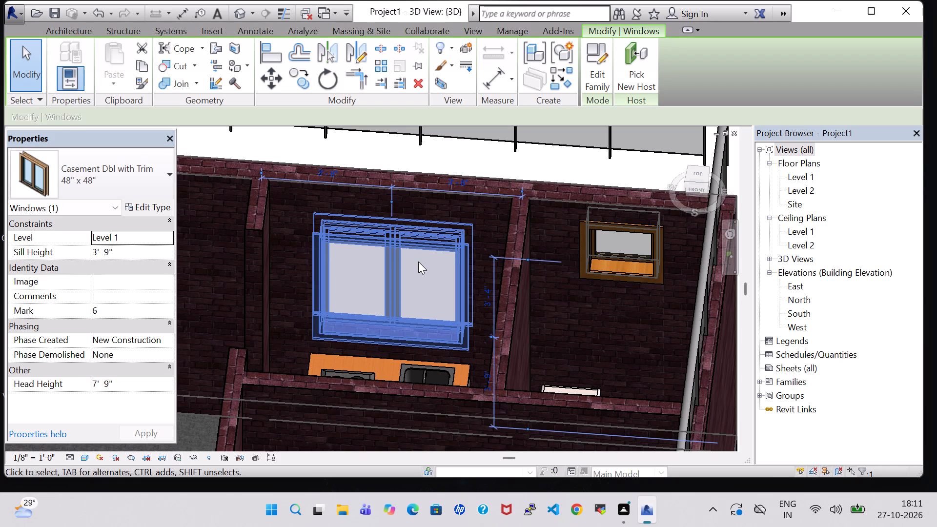
click(460, 155)
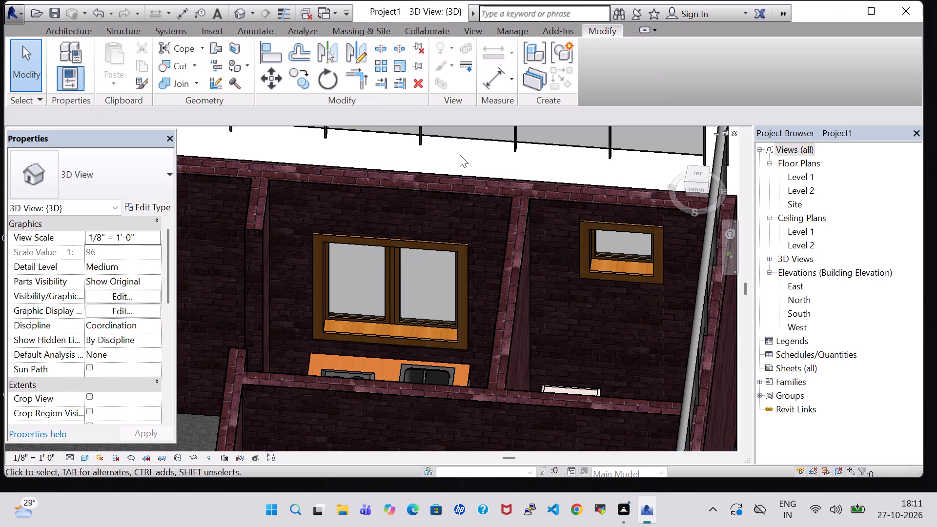
In the Level 1 plan, load the Refrigerator family from Specialty Equipment's Domestic folder, overwriting the existing version and its parameter values.
double_click(805, 178)
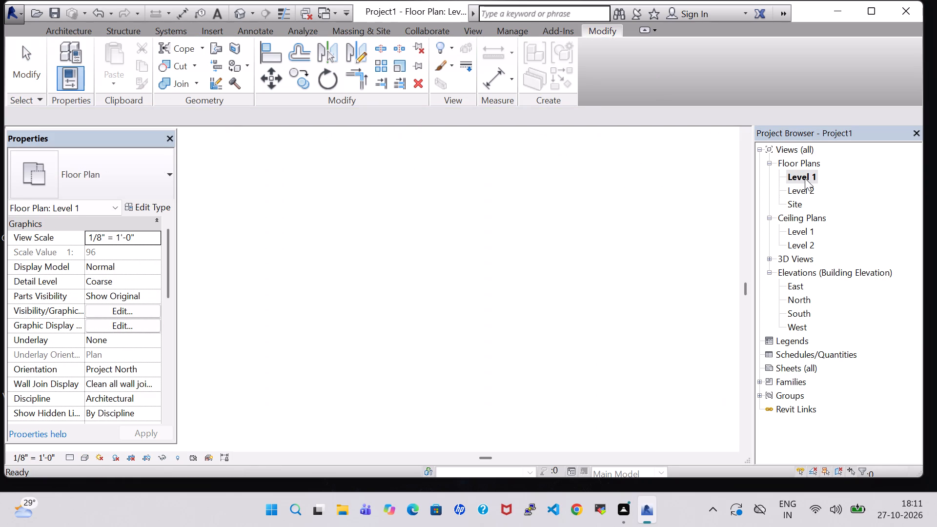
scroll(568, 279, down, 3)
middle_drag(660, 298, 638, 230)
click(79, 32)
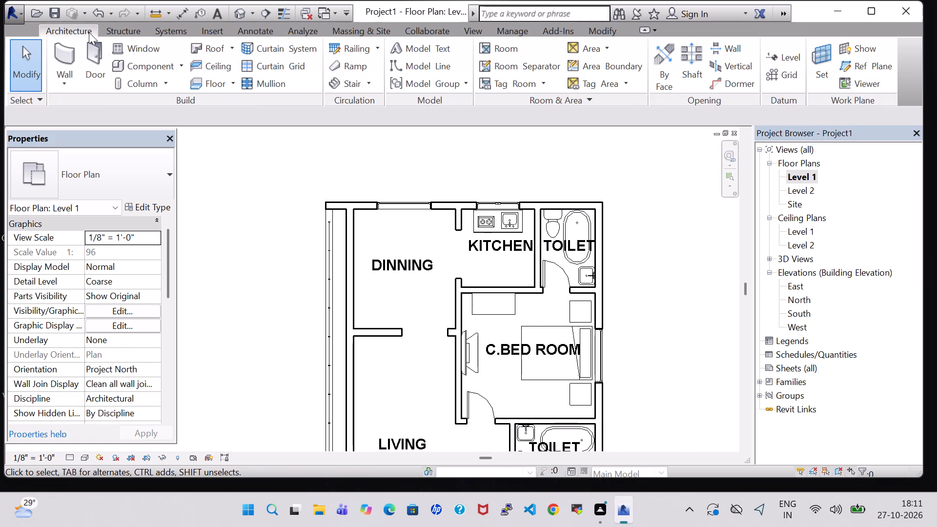
click(166, 71)
click(586, 71)
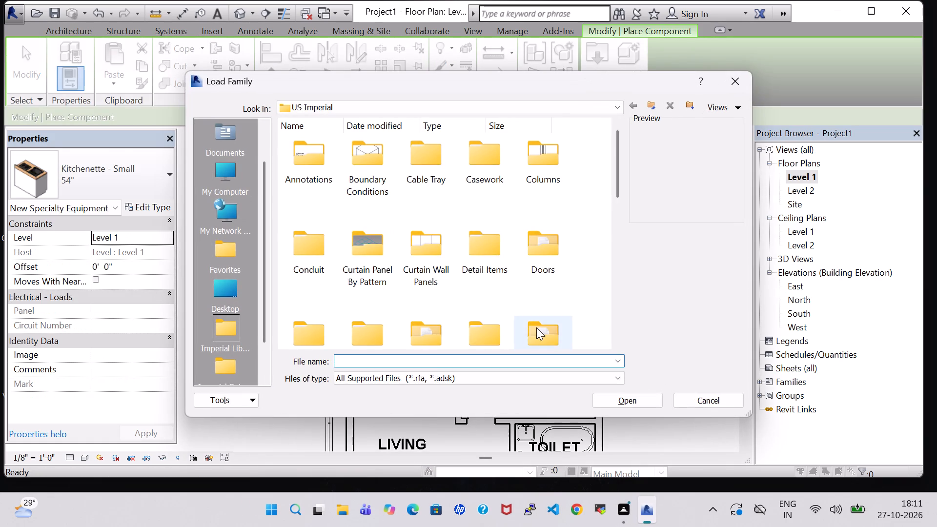
scroll(536, 327, down, 1)
scroll(407, 217, down, 2)
double_click(357, 209)
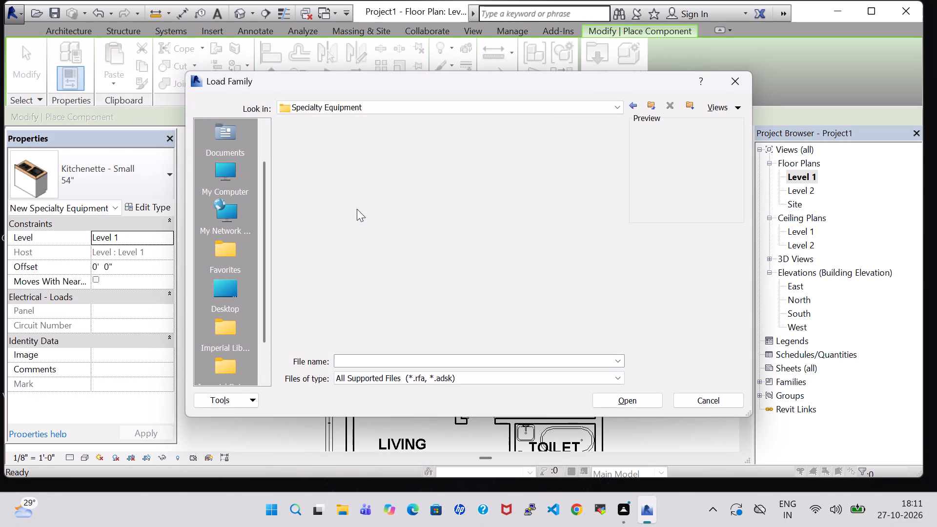
double_click(364, 171)
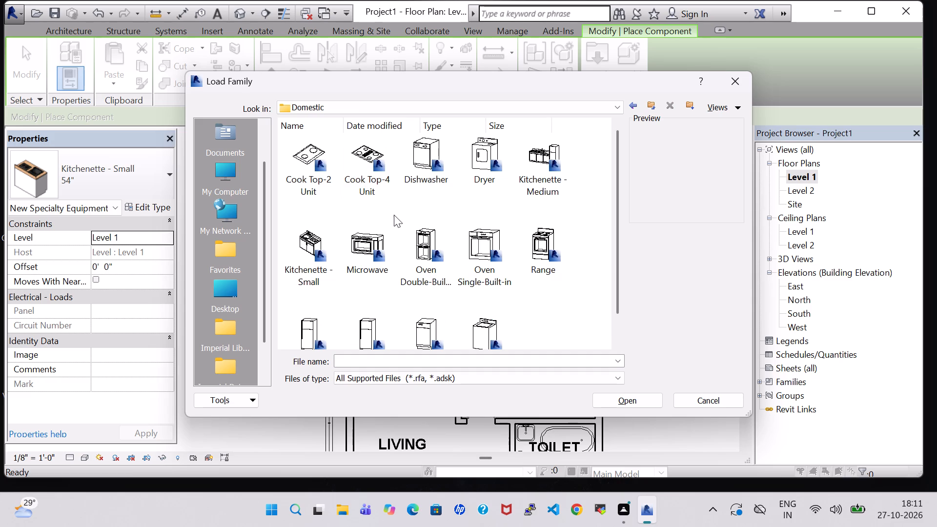
scroll(405, 236, down, 1)
click(366, 315)
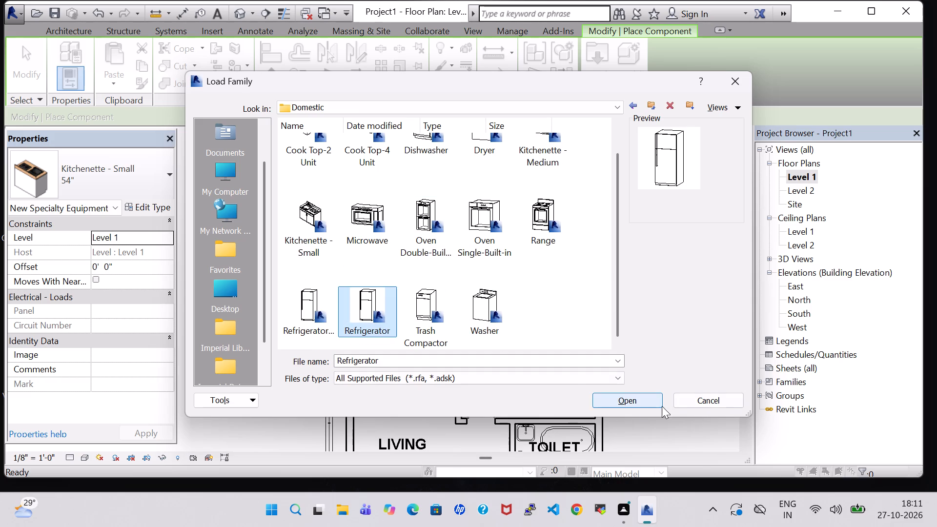
click(632, 406)
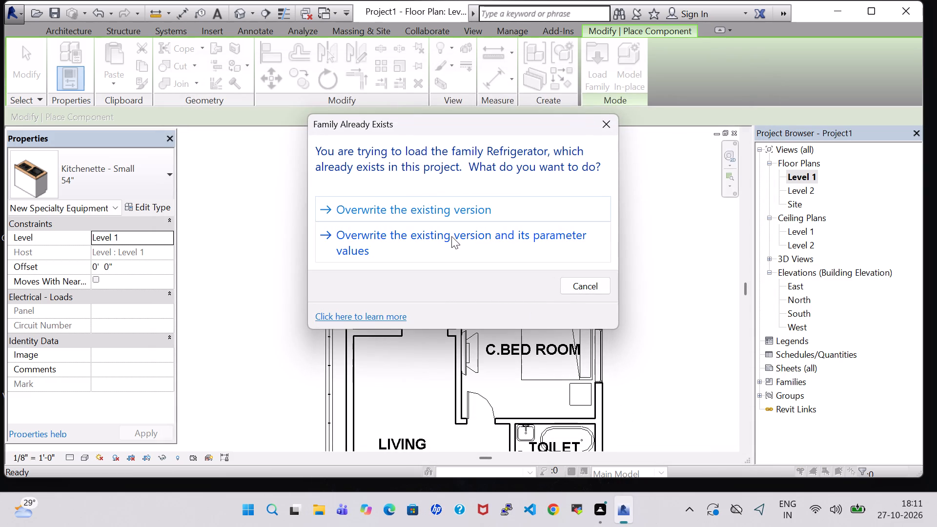
click(451, 236)
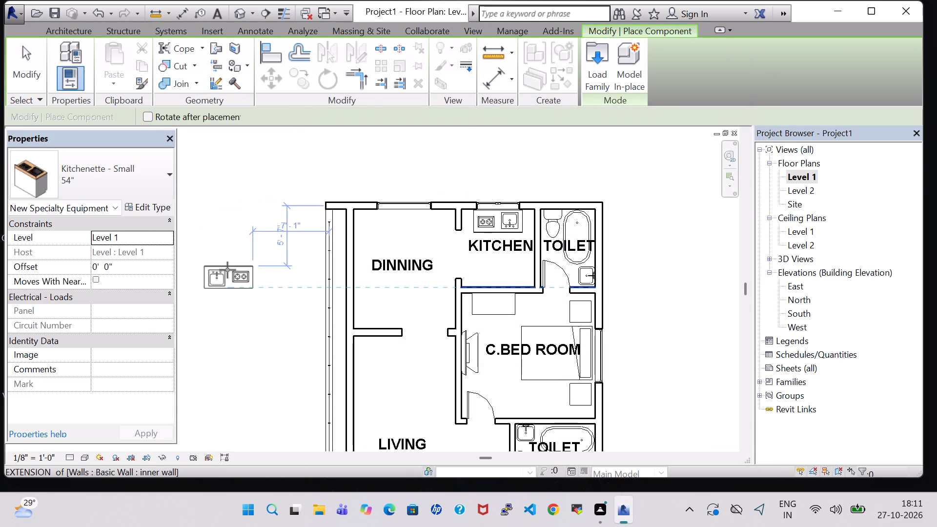
key(Escape)
key(Escape)
key(Escape)
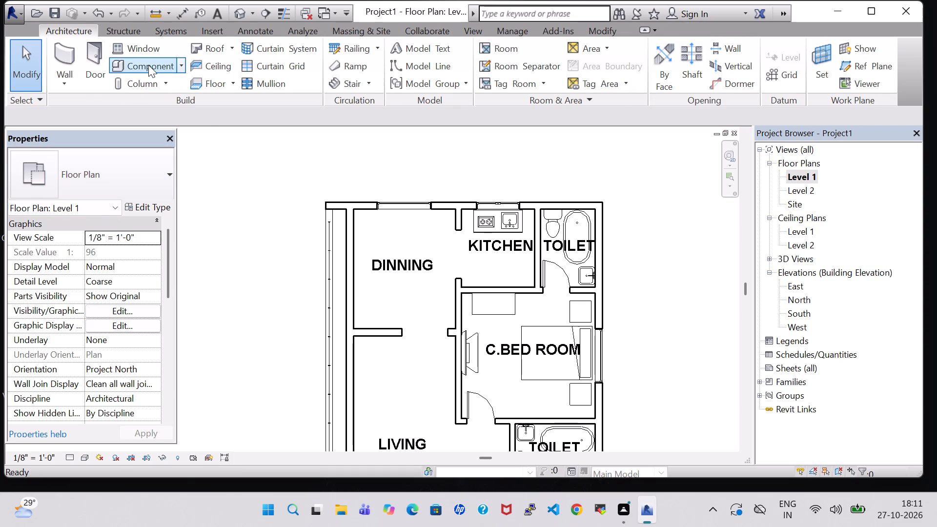
Place a Refrigerator 24" x 25" LH in the KITCHEN, rotated against the TOILET partition near the C.BED ROOM wall.
click(148, 65)
key(Escape)
key(Escape)
key(Escape)
click(154, 72)
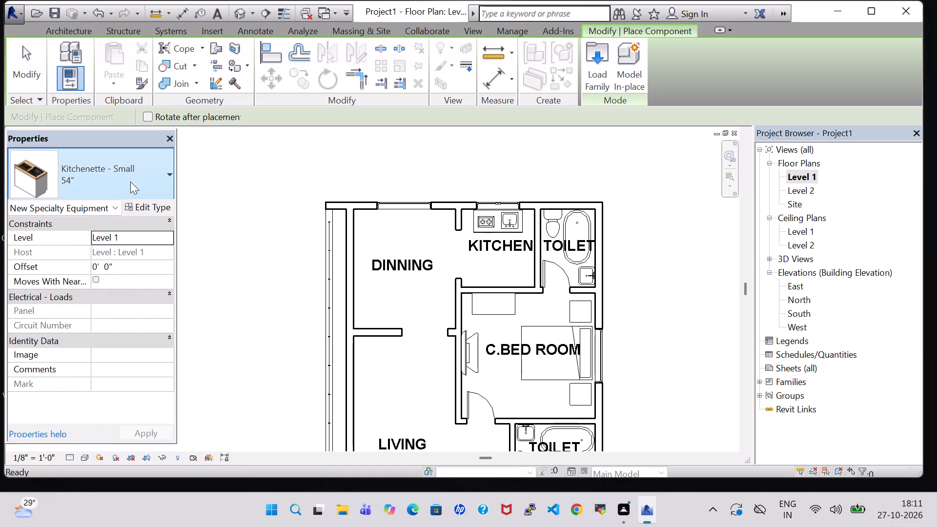
click(130, 182)
text(REF)
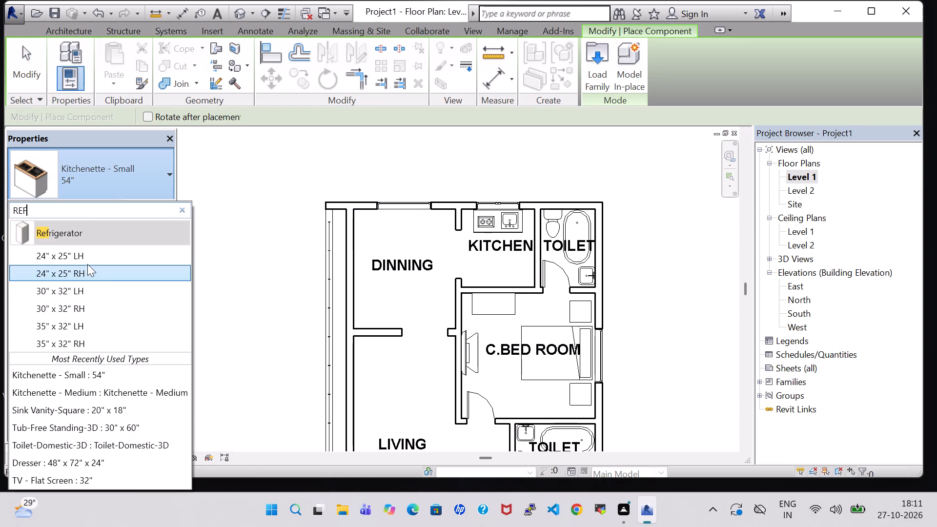
click(83, 256)
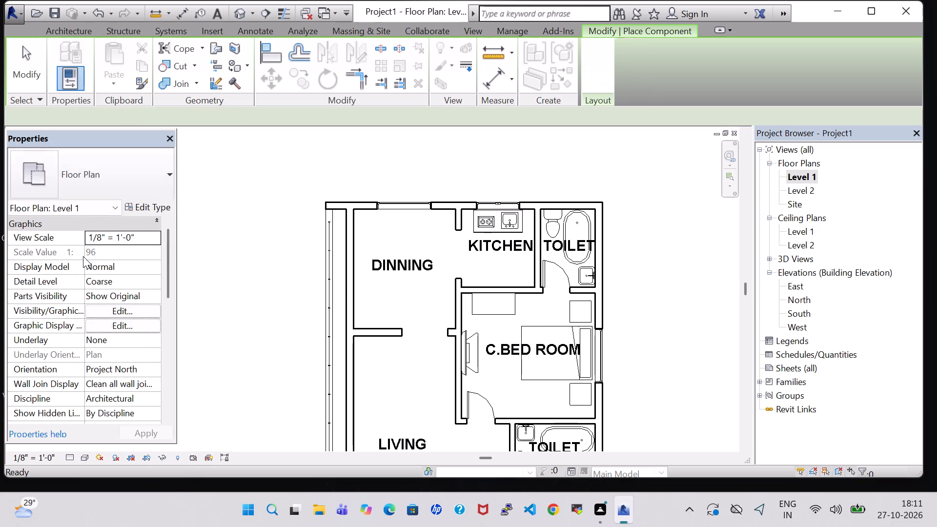
scroll(477, 284, up, 8)
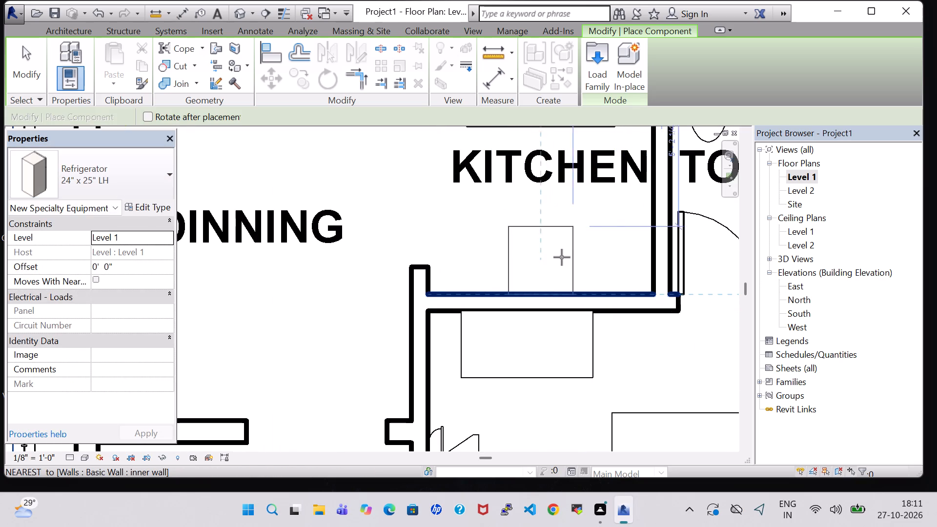
scroll(571, 255, down, 3)
key(space)
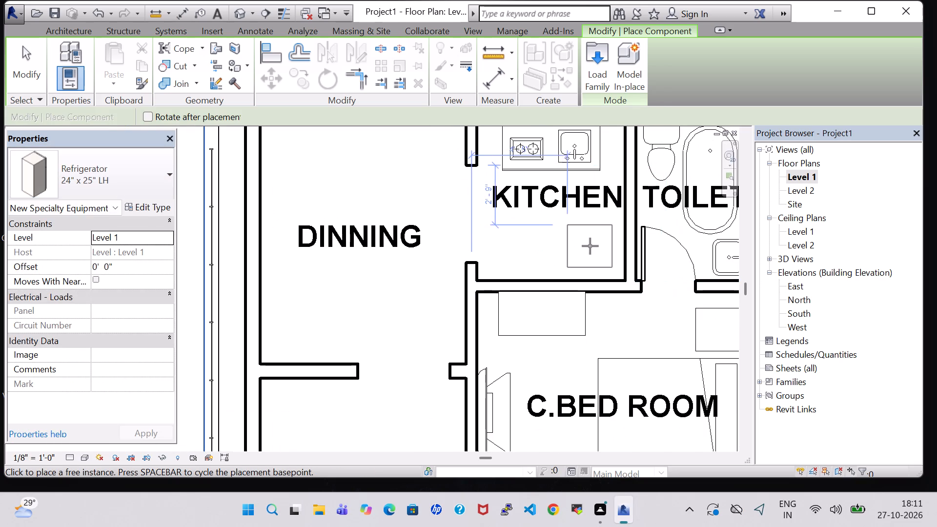
click(601, 251)
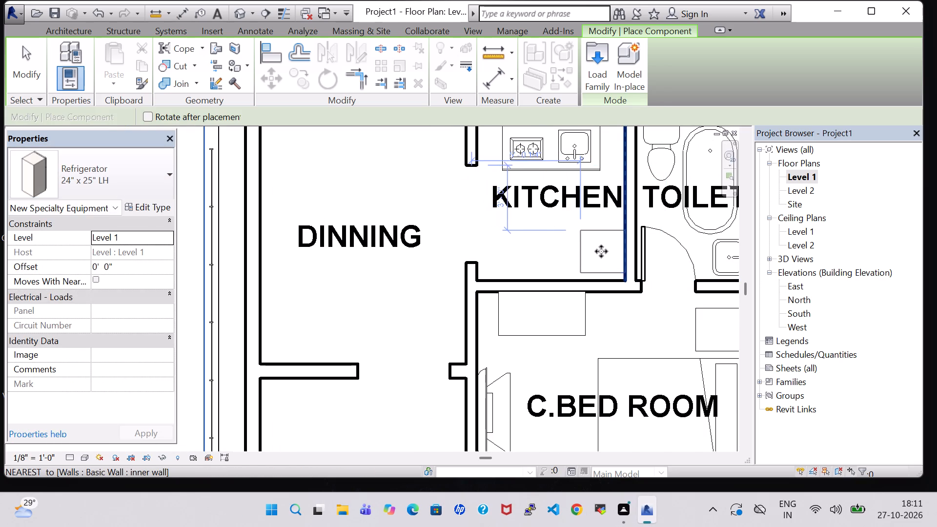
key(Escape)
key(Escape)
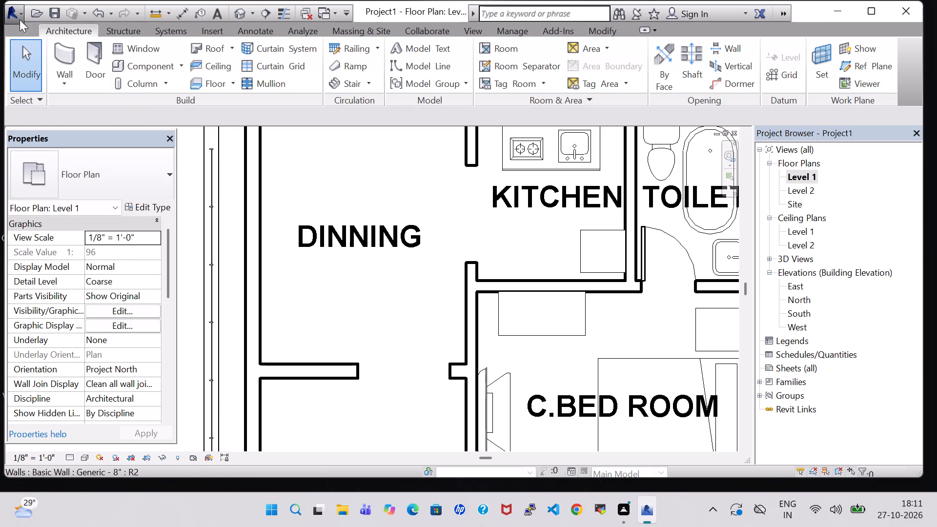
Load the Oven Double-Built-in family from the Domestic folder of Specialty Equipment in the US Imperial library.
click(155, 65)
click(586, 74)
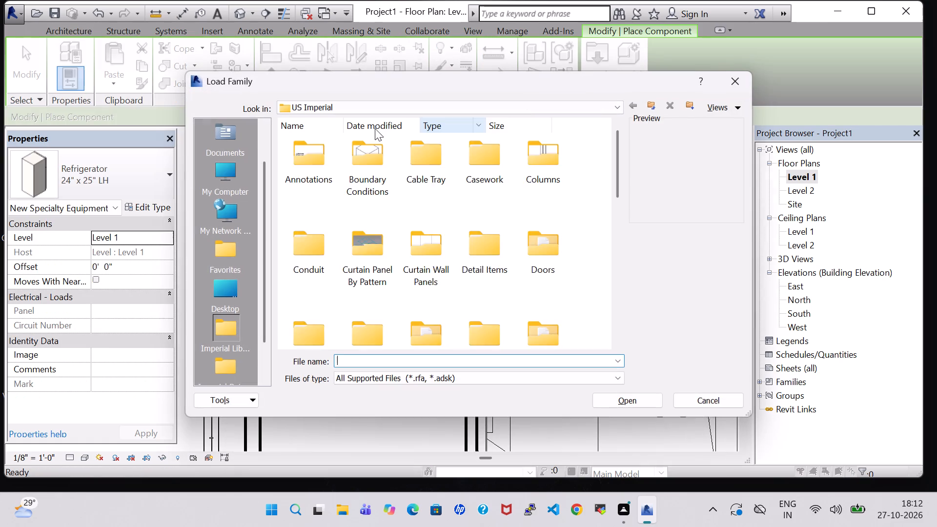
scroll(323, 142, down, 3)
double_click(372, 210)
double_click(374, 171)
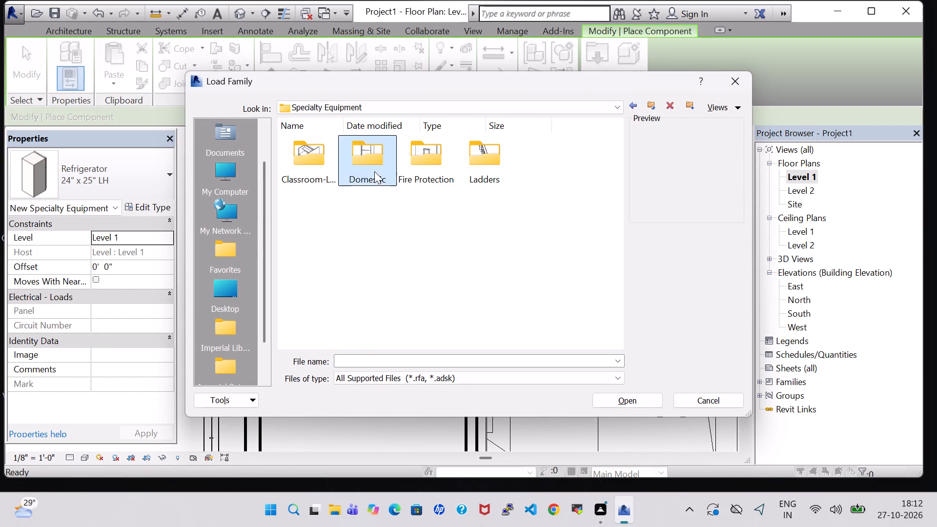
scroll(378, 188, down, 1)
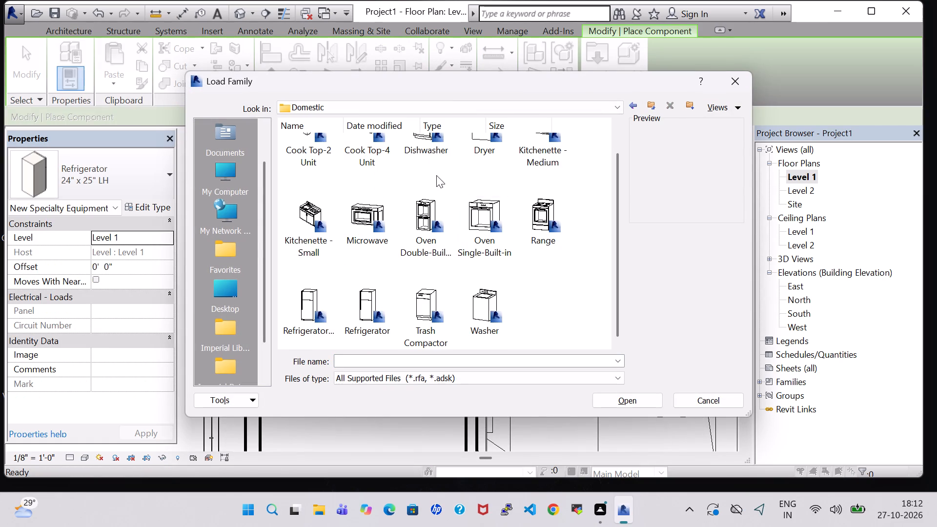
click(437, 203)
click(624, 408)
click(624, 404)
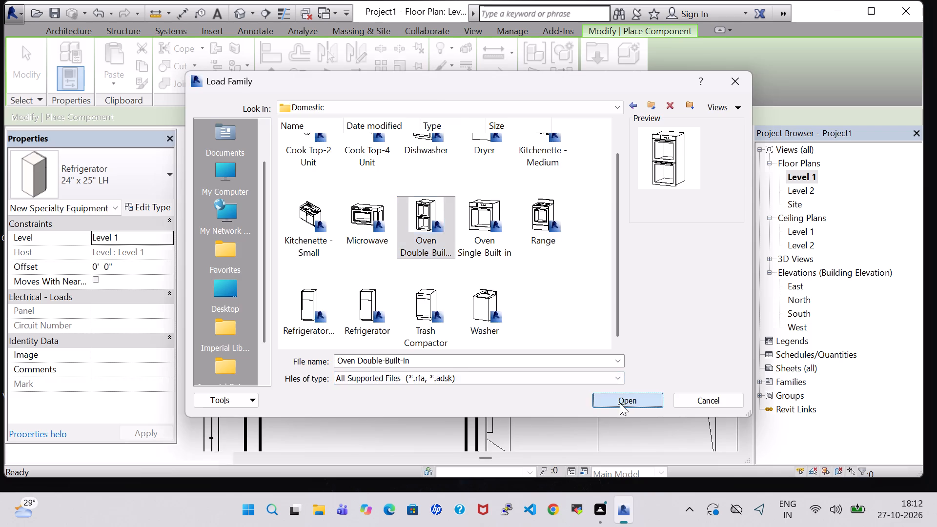
Place the Oven Double-Built-in 21 1/2" x 39 1/4" x 21" between kitchenette and refrigerator, rotated to back onto the TOILET partition.
middle_drag(559, 233, 504, 312)
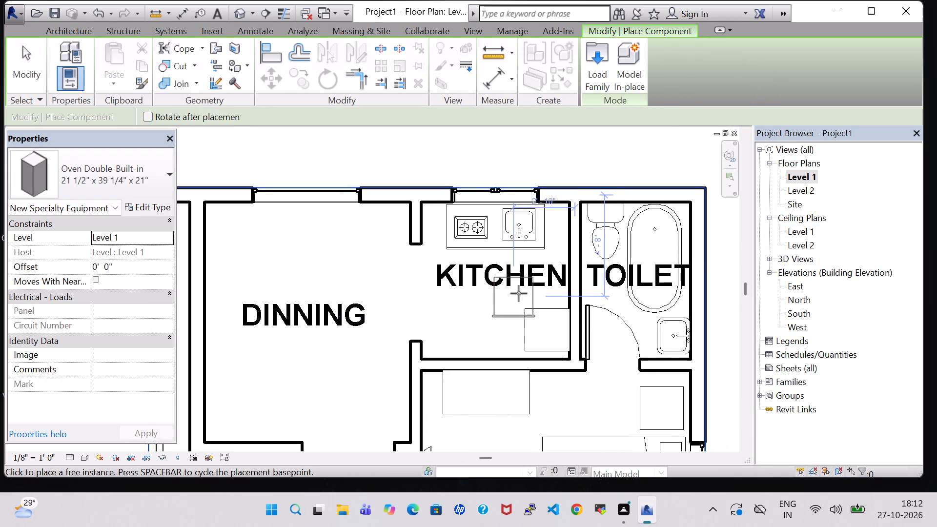
key(space)
key(space)
scroll(532, 284, up, 1)
key(space)
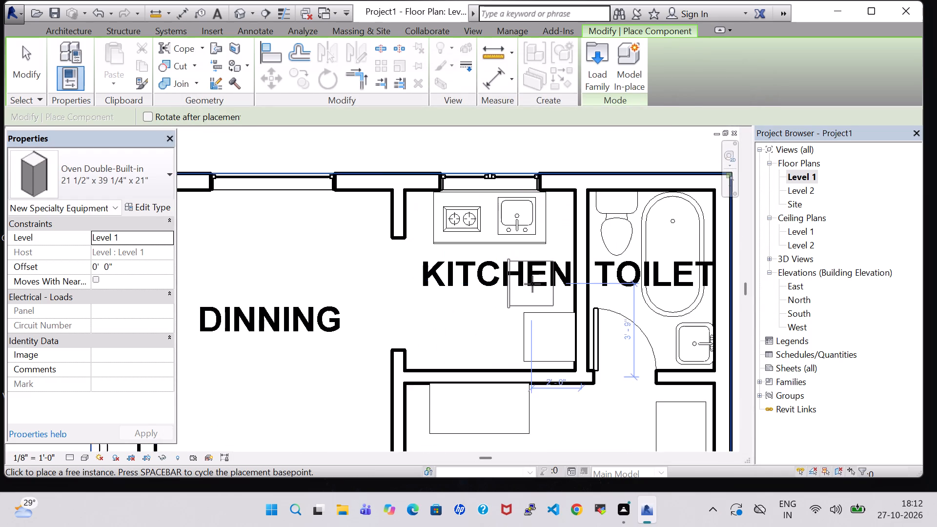
scroll(532, 284, up, 4)
click(567, 268)
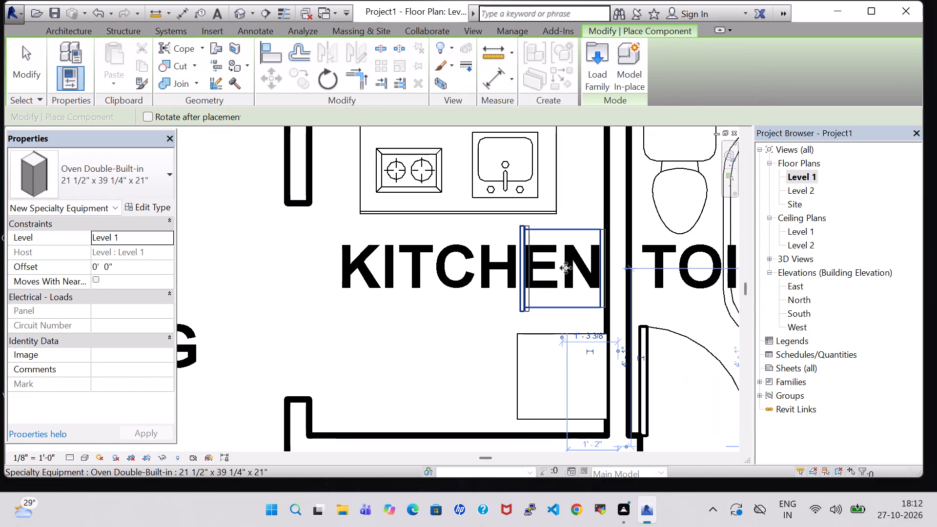
key(Escape)
key(Escape)
Nudge the double oven slightly right toward the partition wall between KITCHEN and TOILET.
click(575, 230)
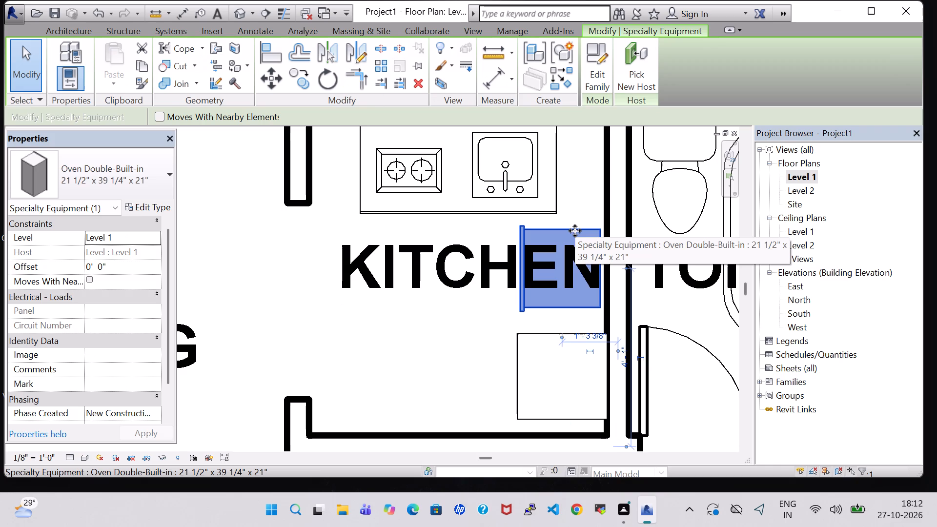
key(Right)
click(450, 343)
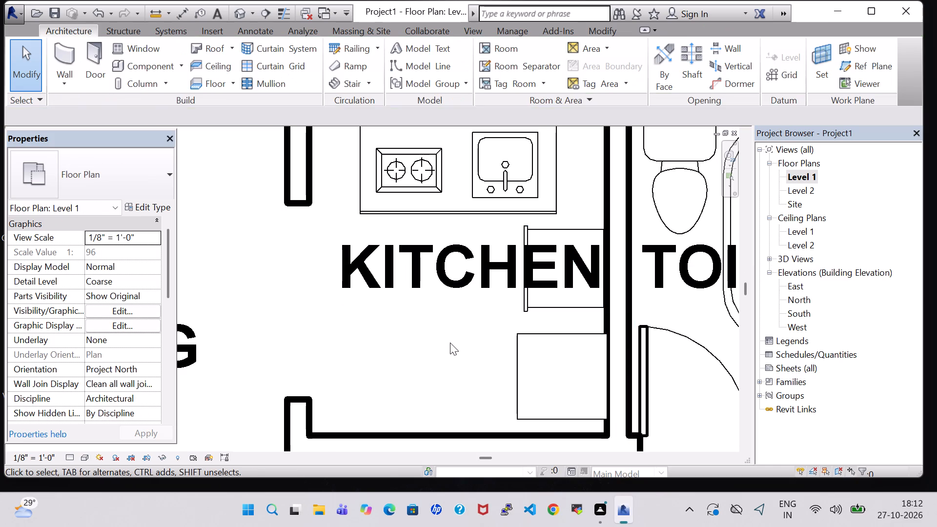
Browse the Domestic folder of Specialty Equipment for another appliance to add to the KITCHEN.
scroll(450, 343, down, 3)
click(149, 67)
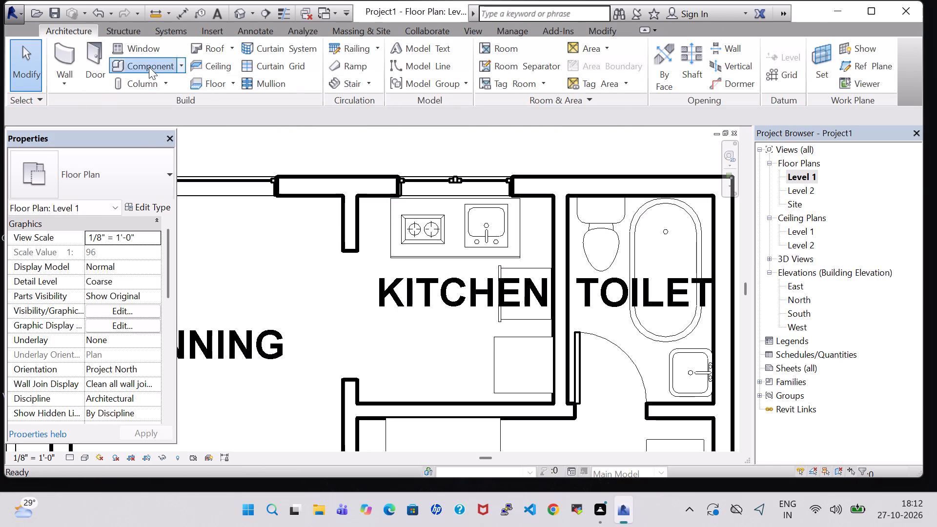
click(599, 77)
scroll(535, 223, down, 2)
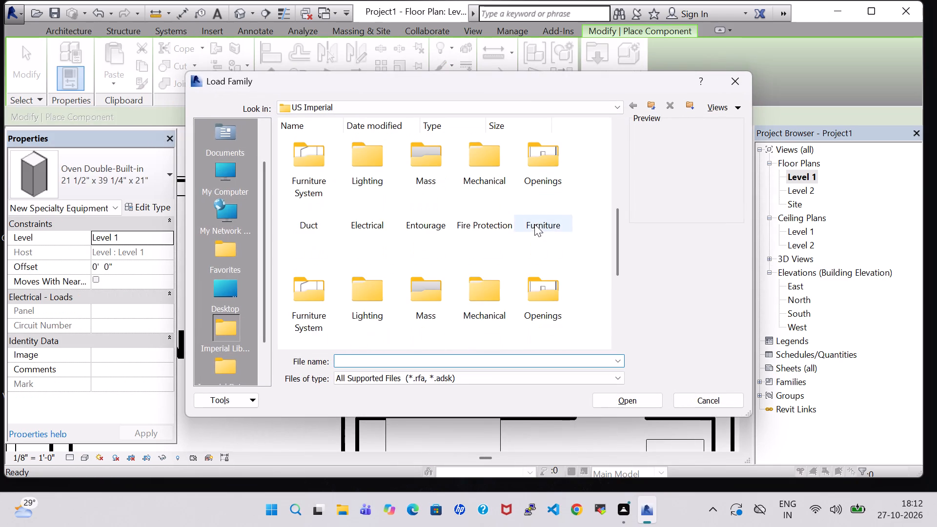
scroll(367, 204, down, 1)
scroll(367, 204, up, 1)
scroll(358, 221, down, 1)
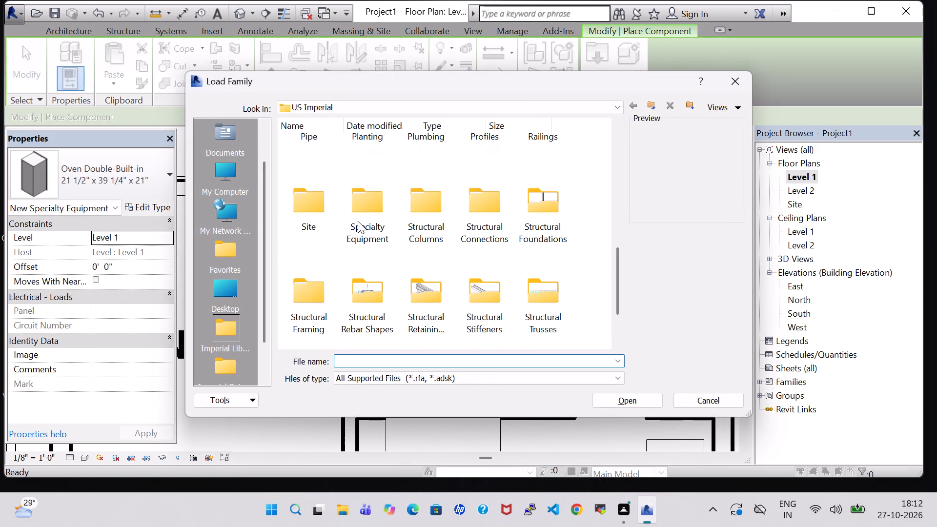
double_click(357, 221)
double_click(384, 165)
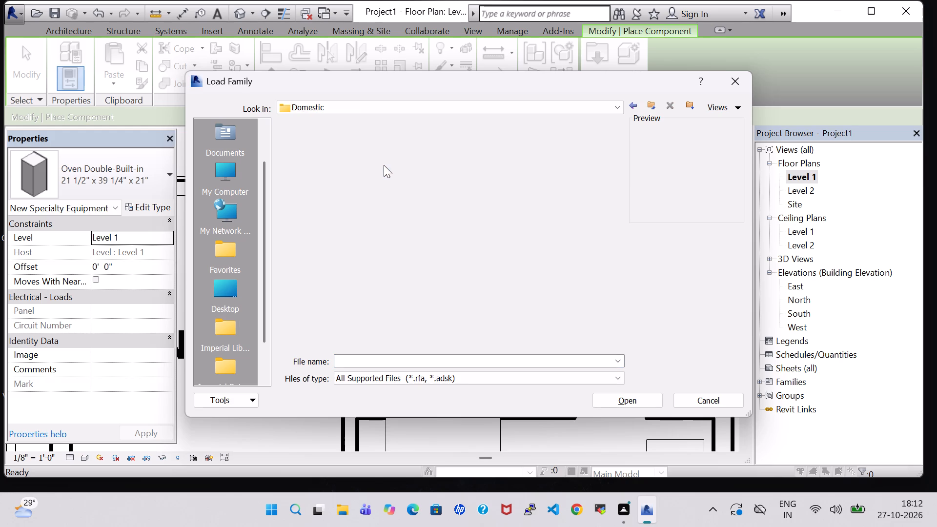
scroll(402, 236, down, 1)
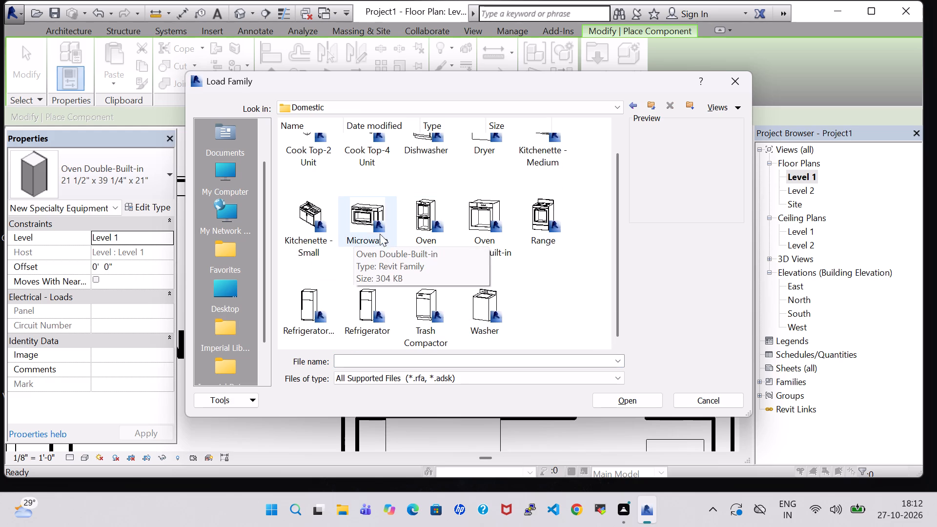
scroll(504, 271, up, 1)
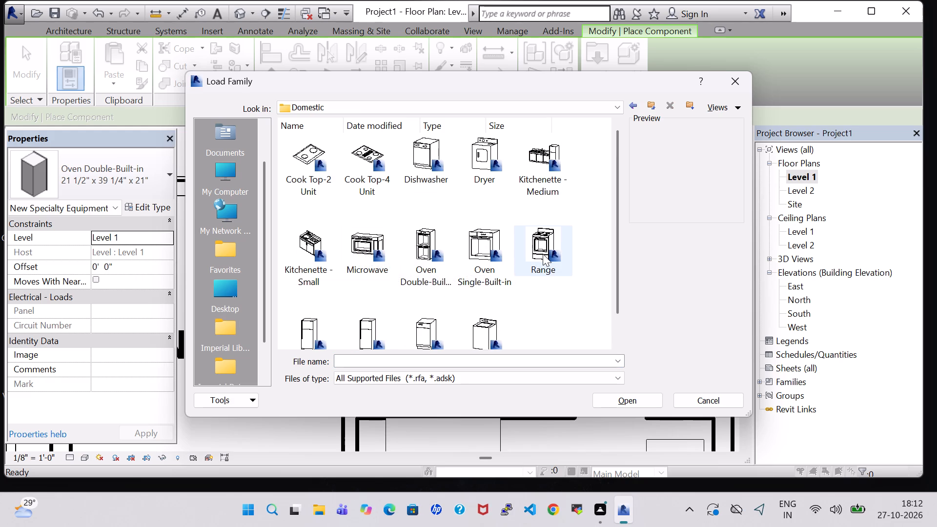
scroll(543, 253, down, 1)
scroll(493, 297, up, 1)
click(740, 86)
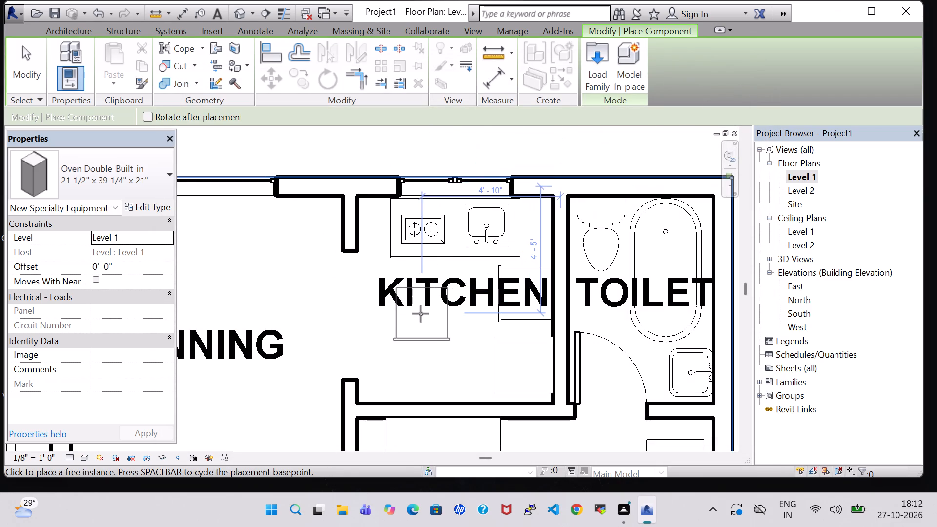
key(Escape)
key(Escape)
key(Escape)
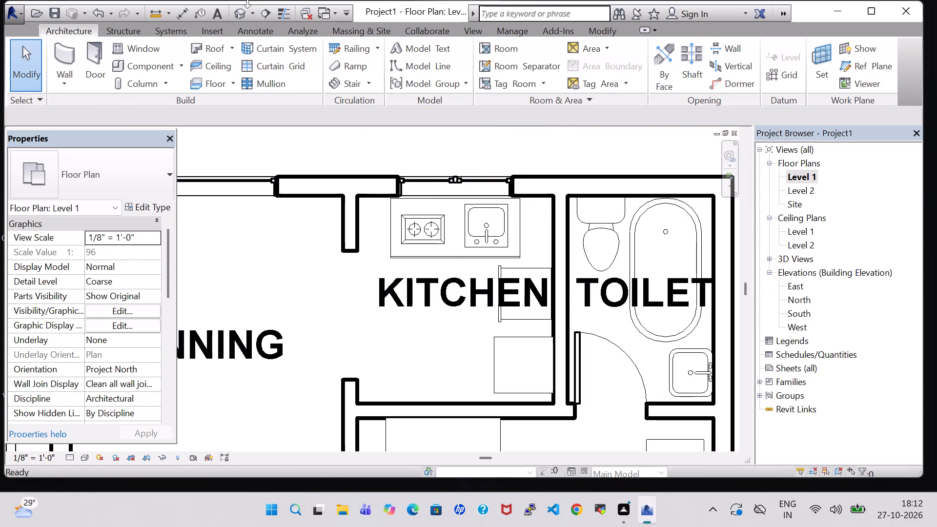
Examine the double oven and refrigerator in the KITCHEN from several angles in the 3D view.
click(242, 12)
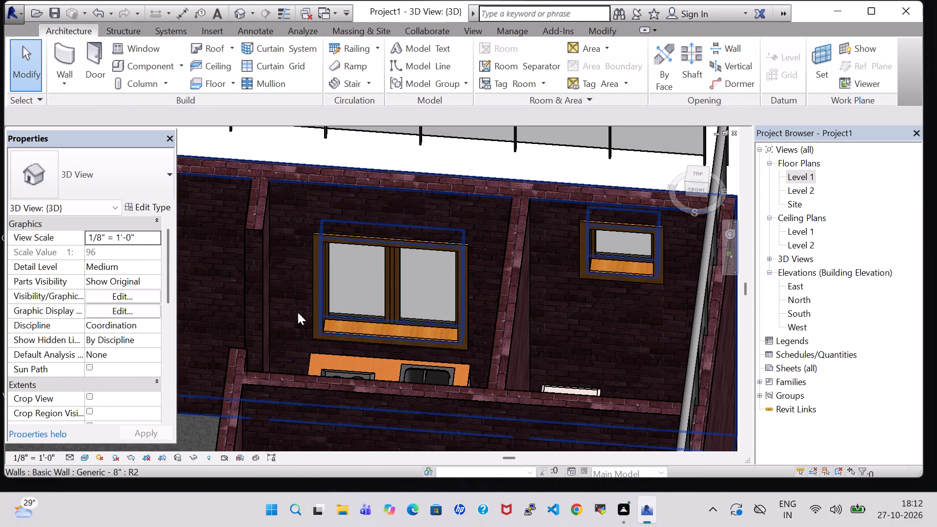
shift+middle_click(208, 324)
shift+middle_click(208, 324)
shift+middle_drag(221, 329, 369, 373)
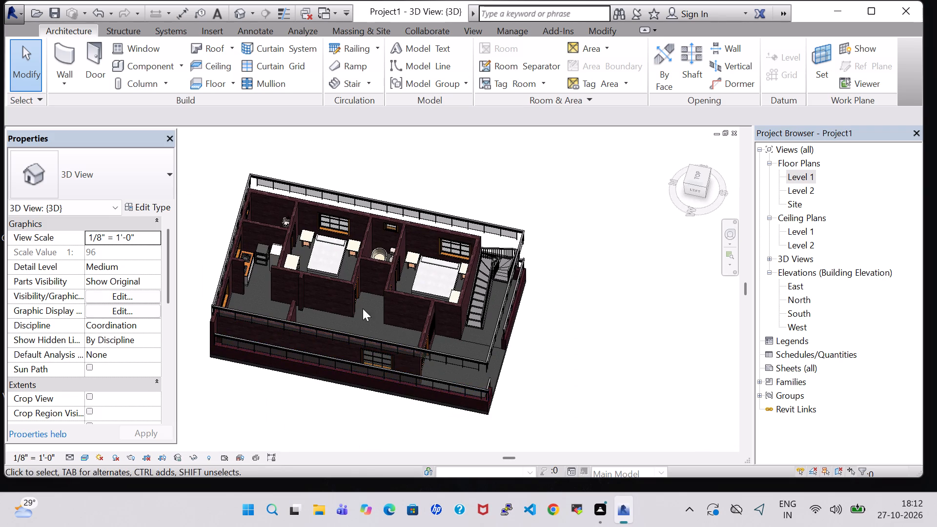
scroll(247, 288, up, 11)
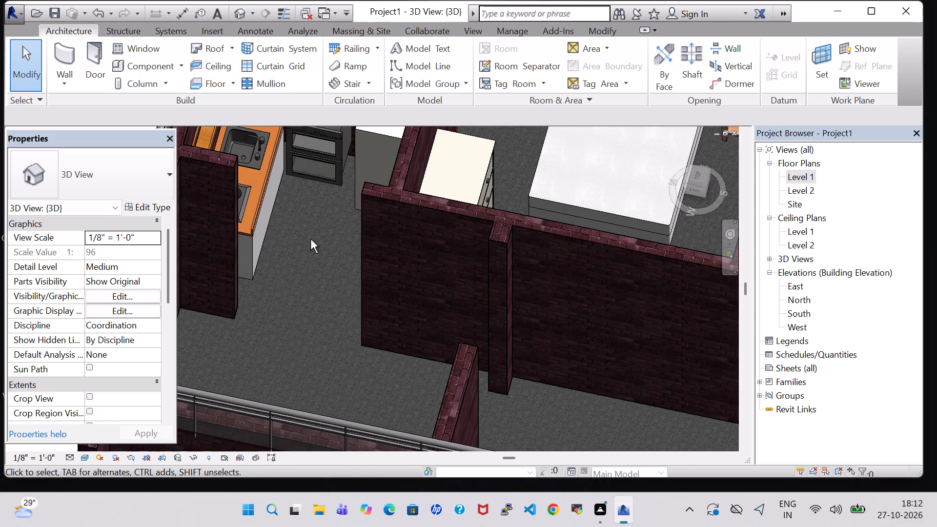
shift+middle_drag(314, 251, 332, 218)
click(332, 218)
key(space)
key(space)
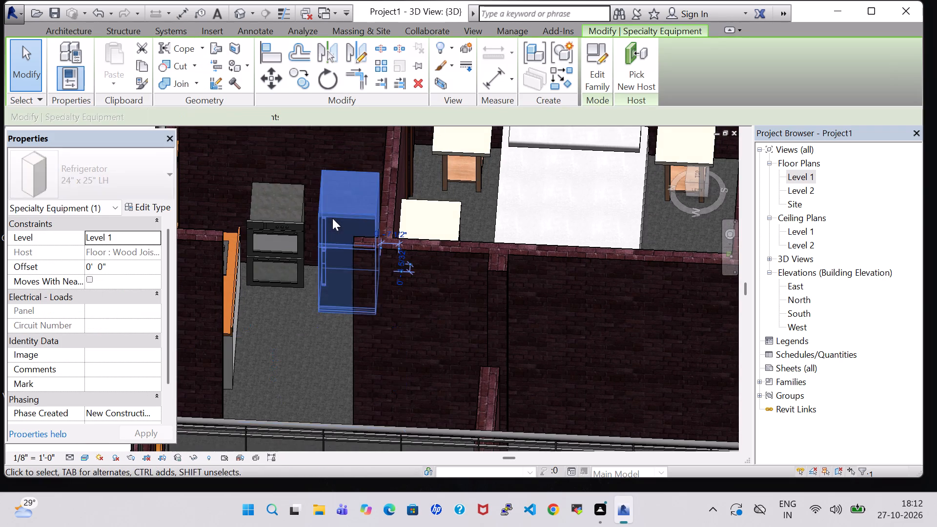
click(313, 326)
shift+middle_click(307, 326)
shift+middle_drag(307, 326, 308, 373)
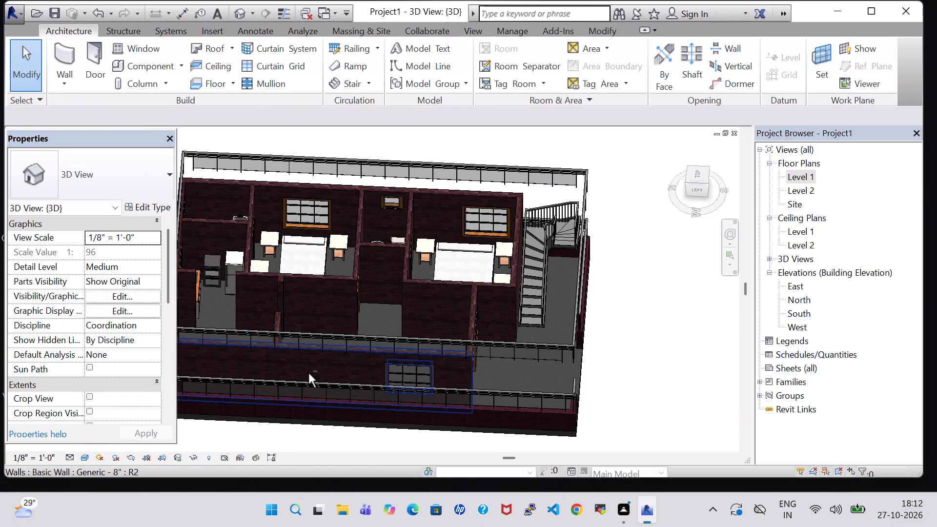
shift+middle_drag(308, 373, 308, 375)
Return to the Level 1 floor plan, framed around the KITCHEN and TOILET.
double_click(809, 176)
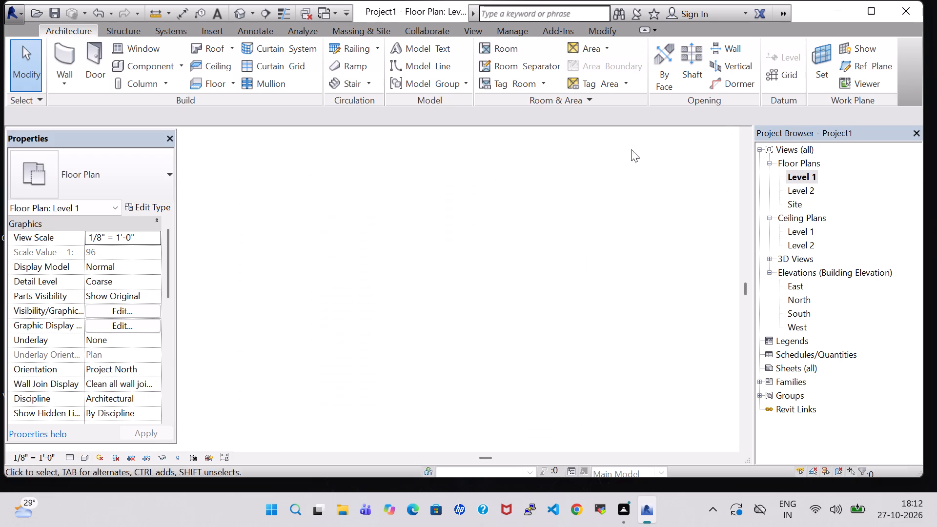
scroll(472, 301, down, 3)
middle_drag(668, 314, 664, 287)
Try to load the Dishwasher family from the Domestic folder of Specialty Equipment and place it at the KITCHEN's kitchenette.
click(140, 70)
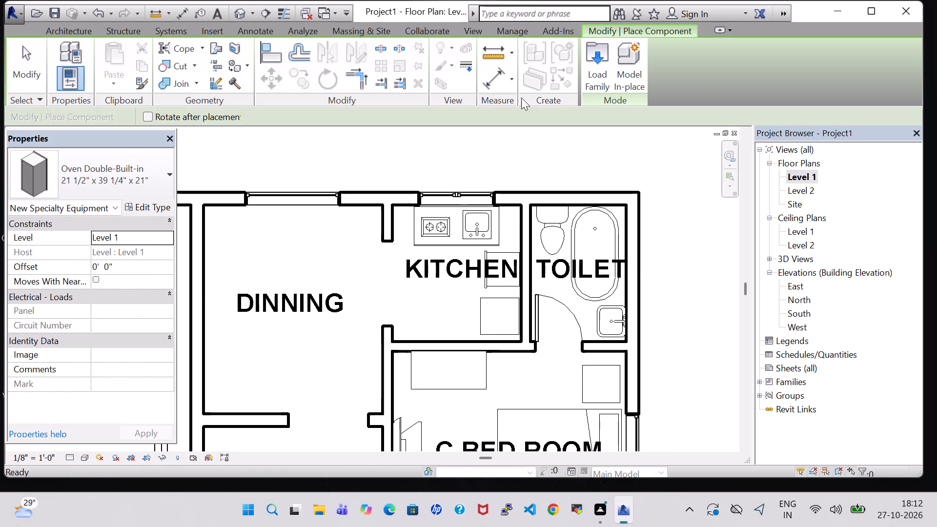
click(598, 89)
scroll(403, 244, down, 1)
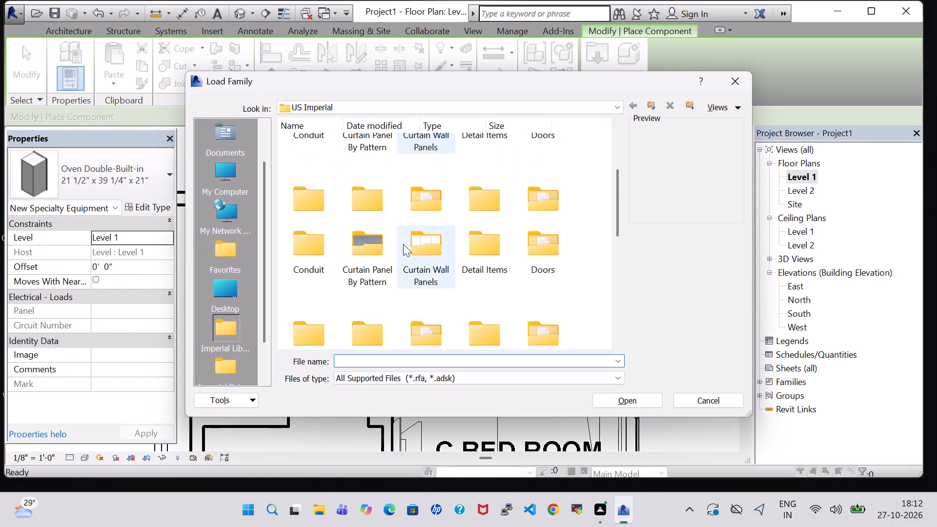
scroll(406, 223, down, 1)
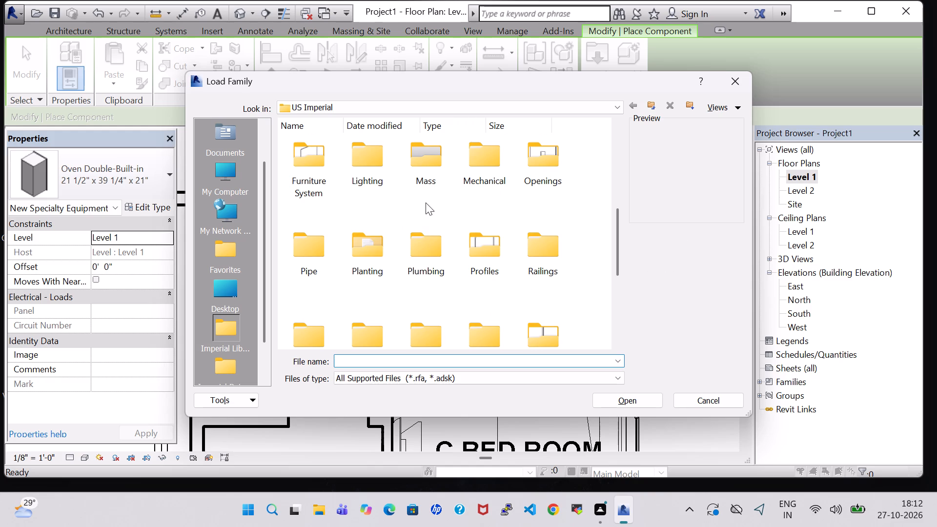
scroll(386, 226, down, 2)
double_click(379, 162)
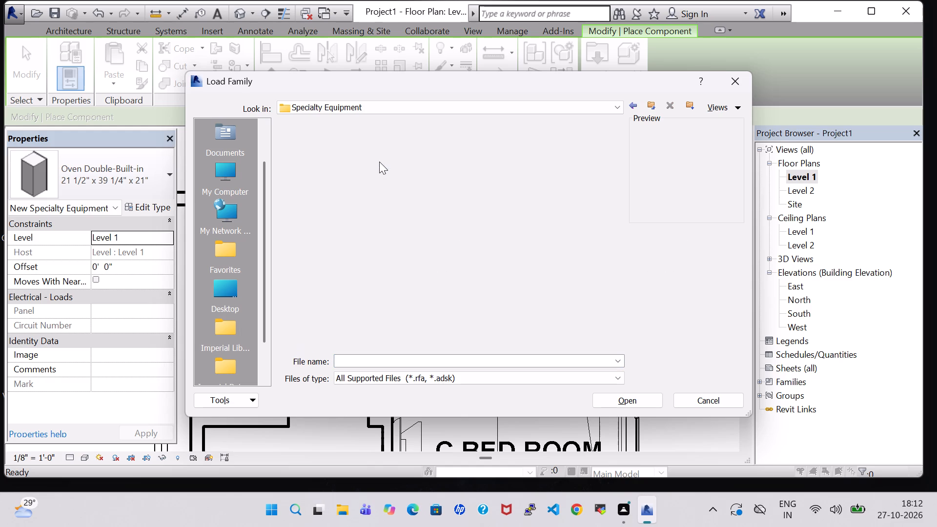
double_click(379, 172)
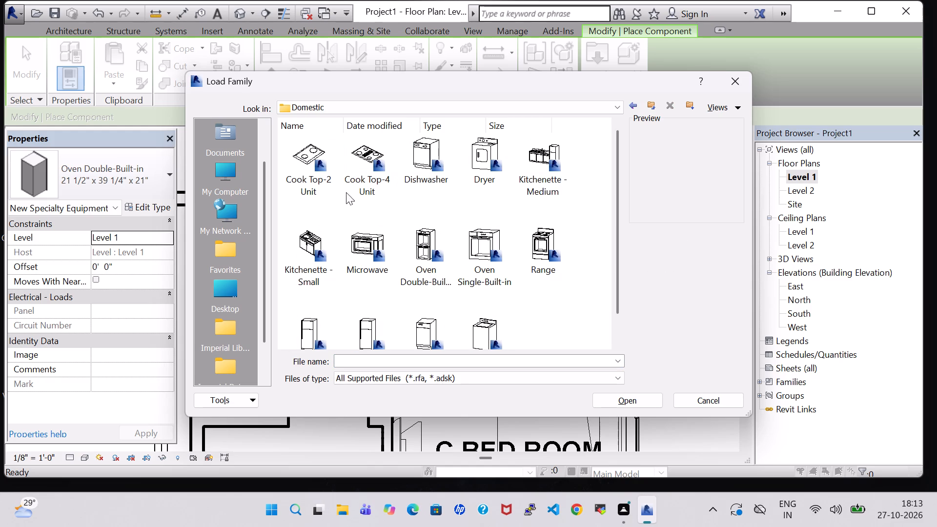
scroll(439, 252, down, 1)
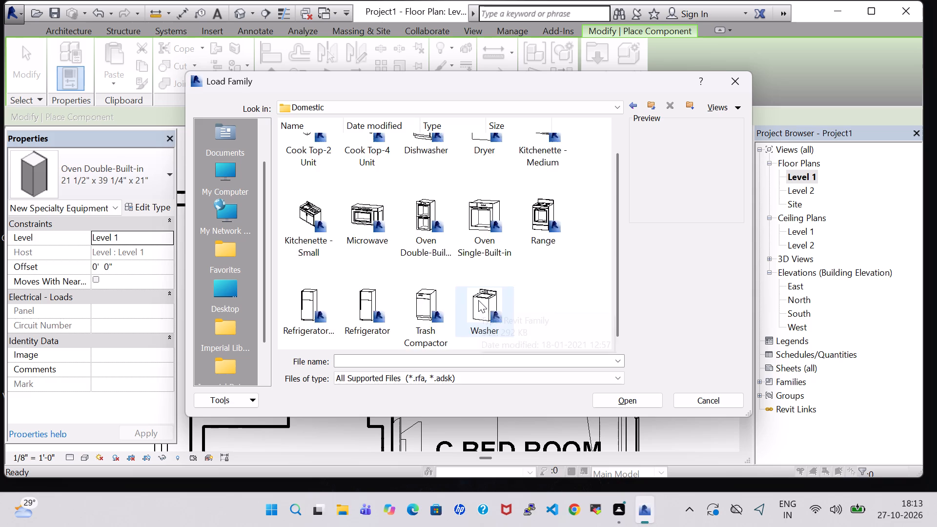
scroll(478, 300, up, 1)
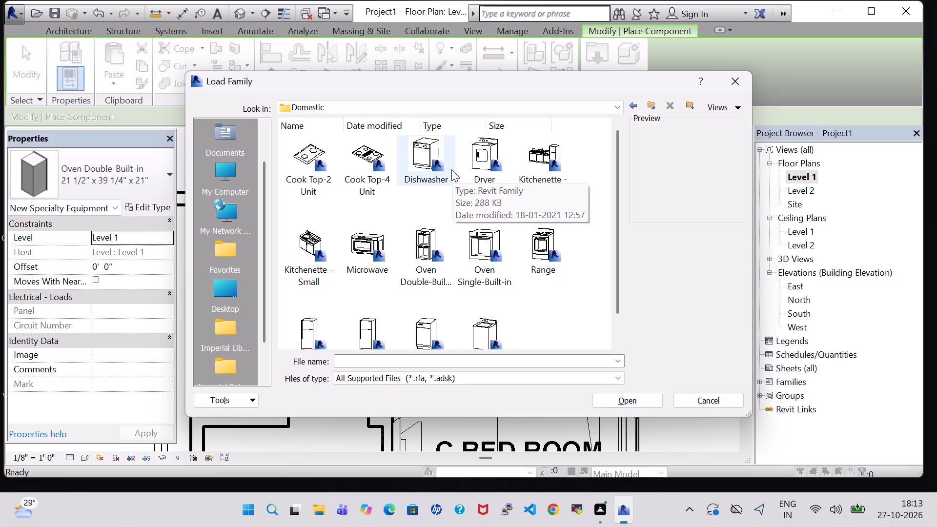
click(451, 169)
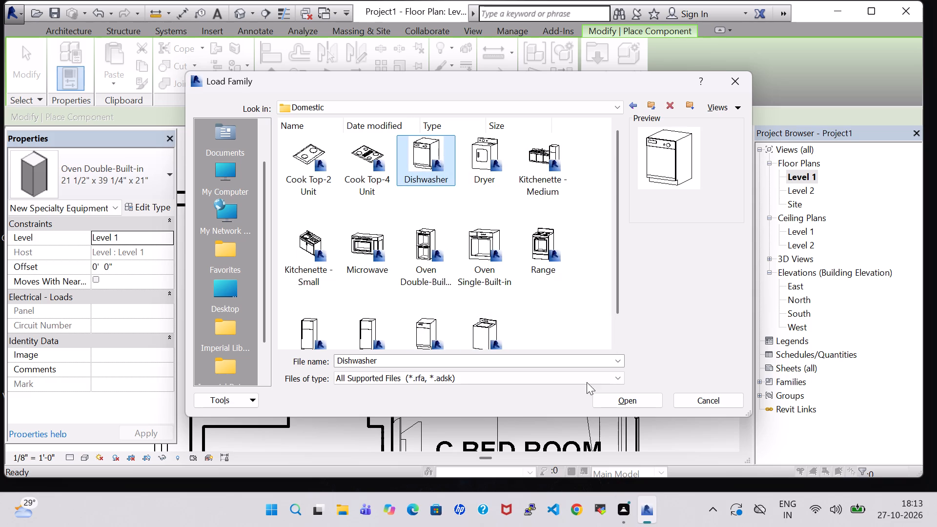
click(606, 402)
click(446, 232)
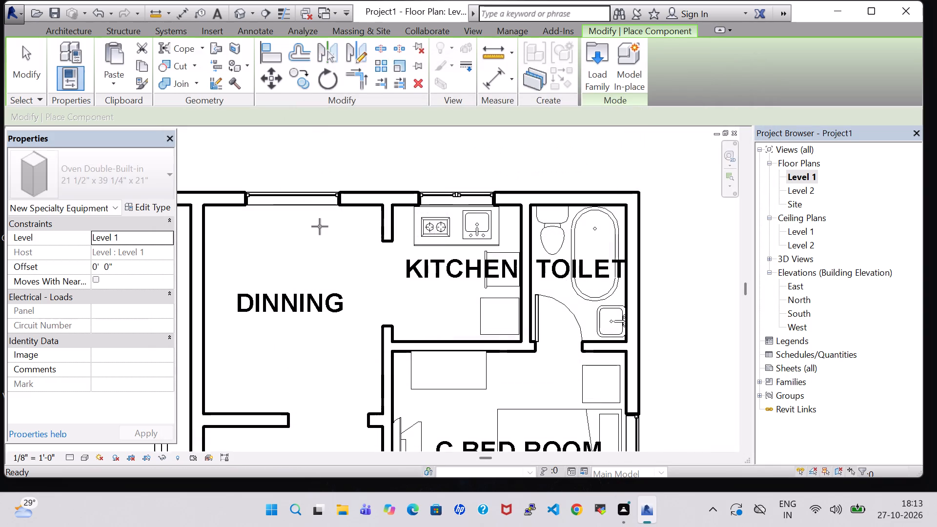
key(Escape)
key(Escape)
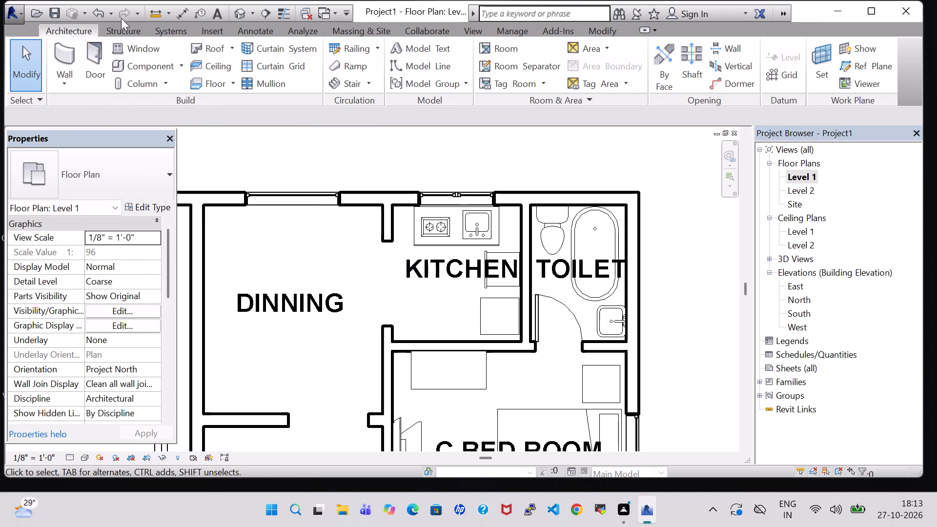
Load the Trash Compactor family from the Domestic folder of Specialty Equipment in the US Imperial library.
click(136, 70)
click(593, 75)
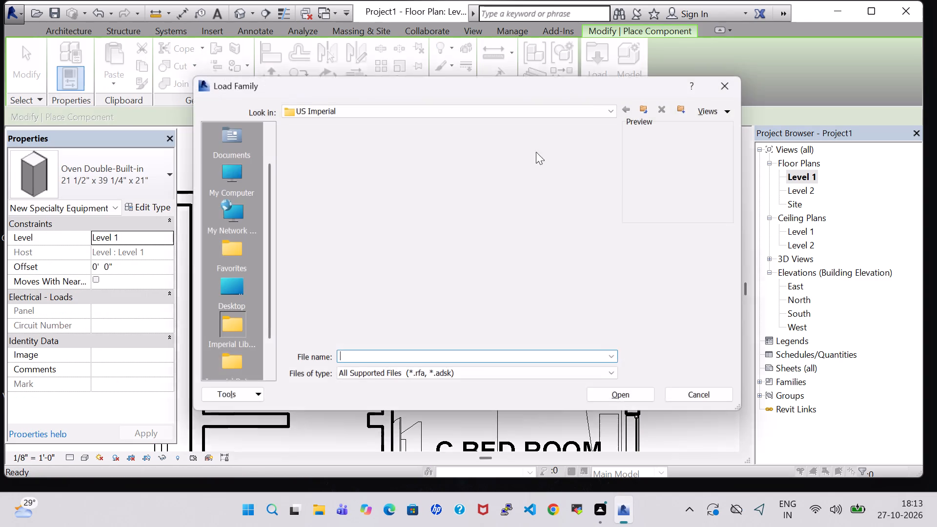
scroll(503, 204, down, 3)
double_click(361, 198)
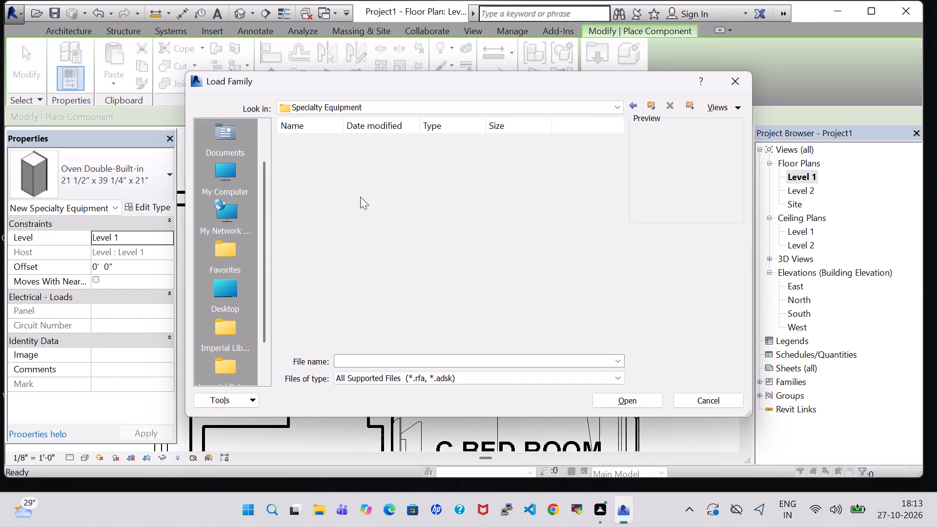
double_click(360, 174)
scroll(452, 233, down, 1)
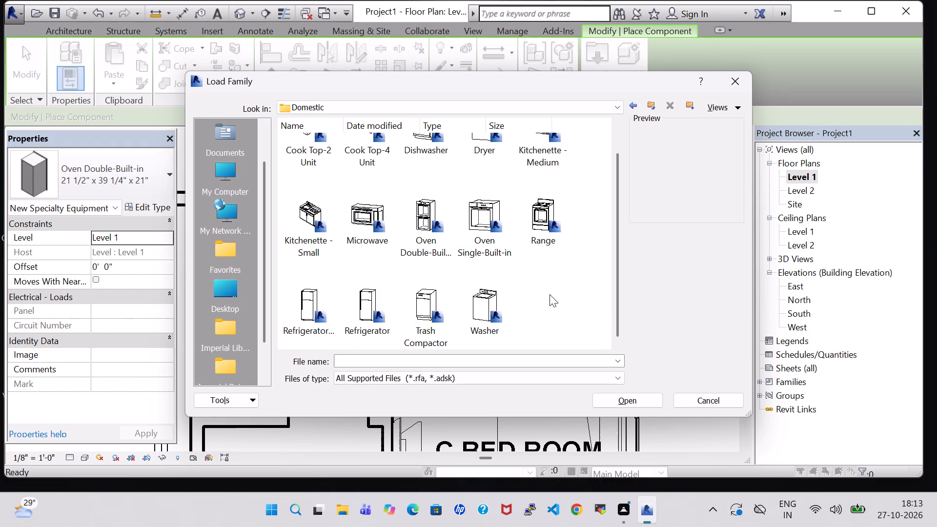
click(416, 294)
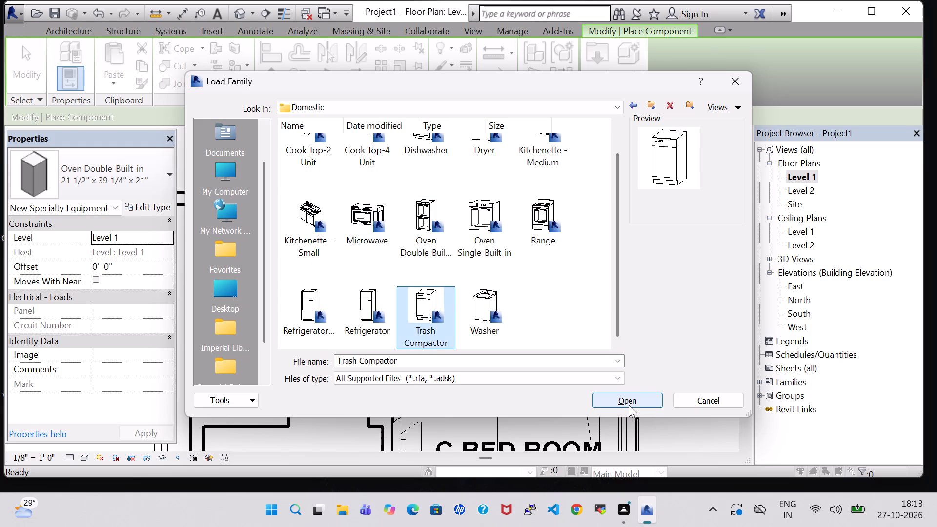
click(629, 405)
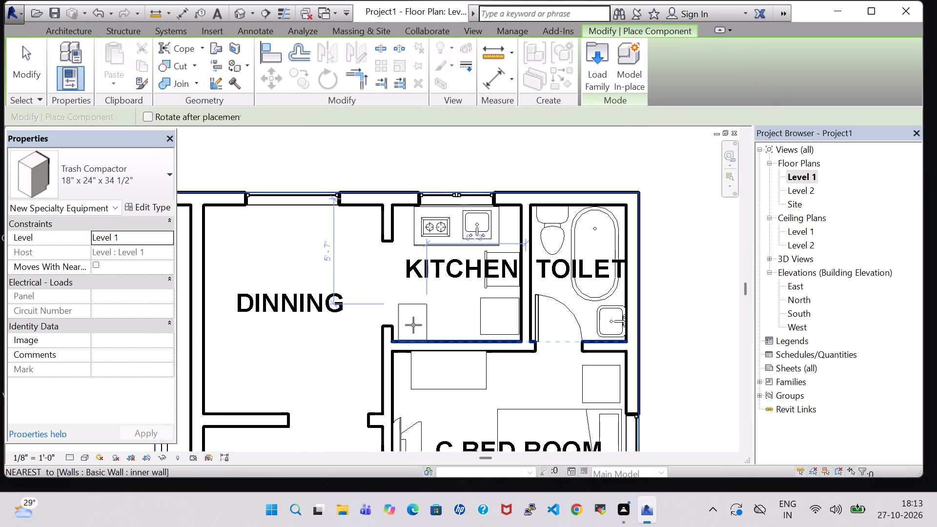
Place the Trash Compactor 18" x 24" x 34 1/2" beside the refrigerator, rotated to back onto the wall shared with C.BED ROOM.
key(space)
key(space)
click(429, 325)
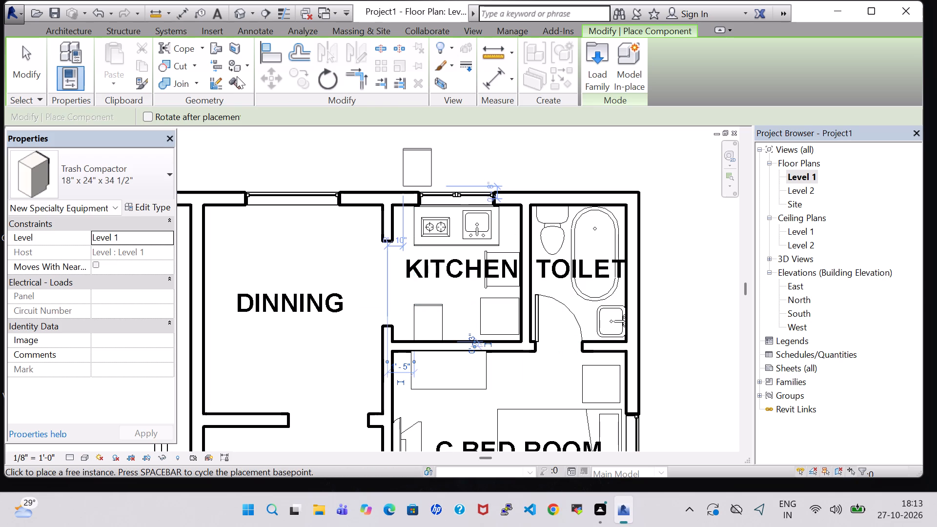
Examine the trash compactor and the overall room layout from different angles in the 3D view.
click(239, 19)
scroll(499, 321, down, 1)
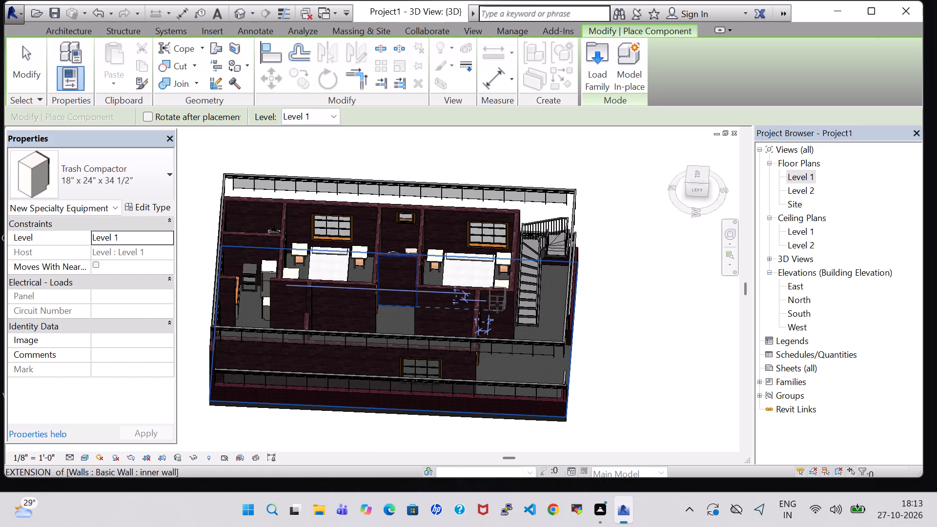
key(Escape)
key(Escape)
key(Escape)
key(Escape)
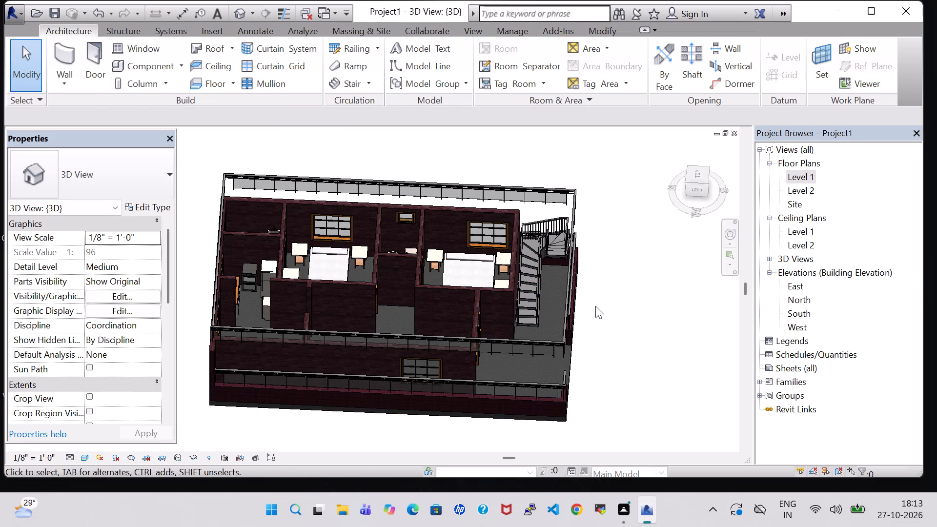
shift+middle_click(597, 303)
shift+middle_click(597, 303)
shift+middle_drag(597, 303, 443, 351)
shift+scroll(597, 303, down, 1)
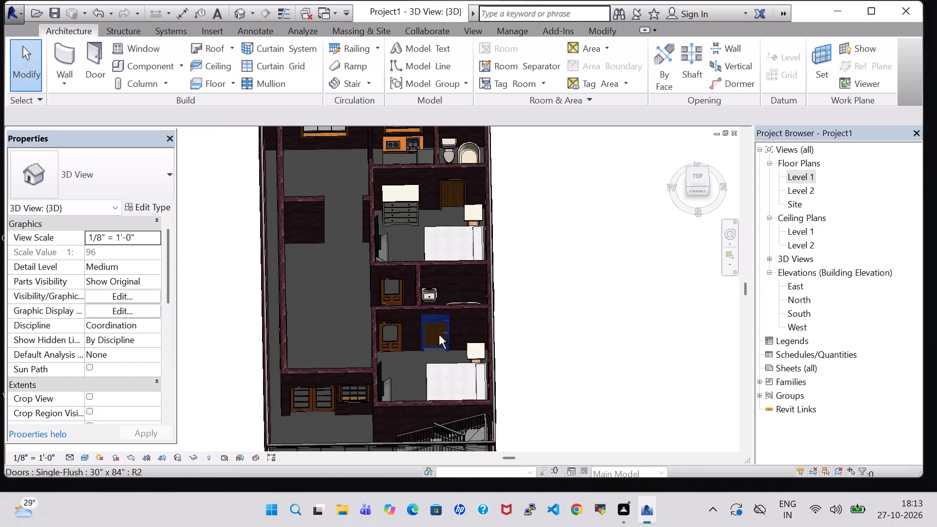
shift+middle_click(515, 248)
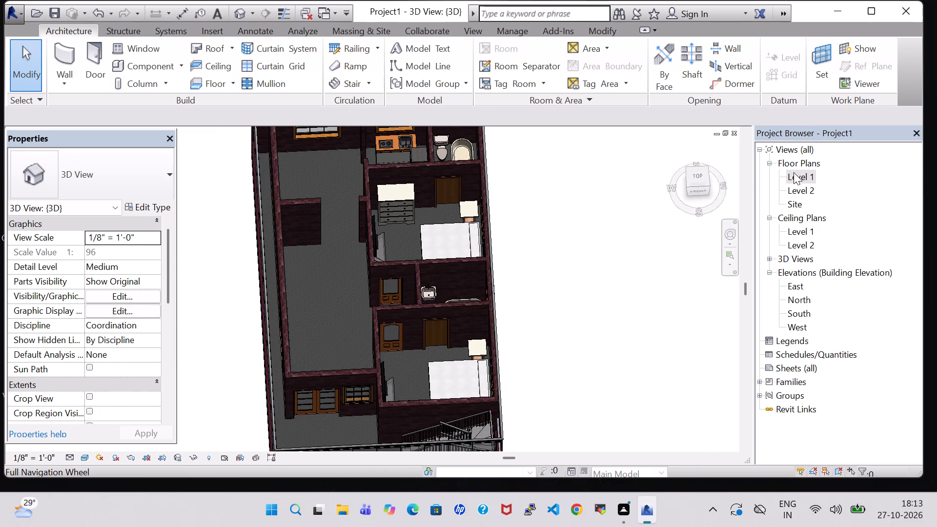
Return to the Level 1 floor plan, framed to show the rooms from KITCHEN down to LIVING.
double_click(794, 173)
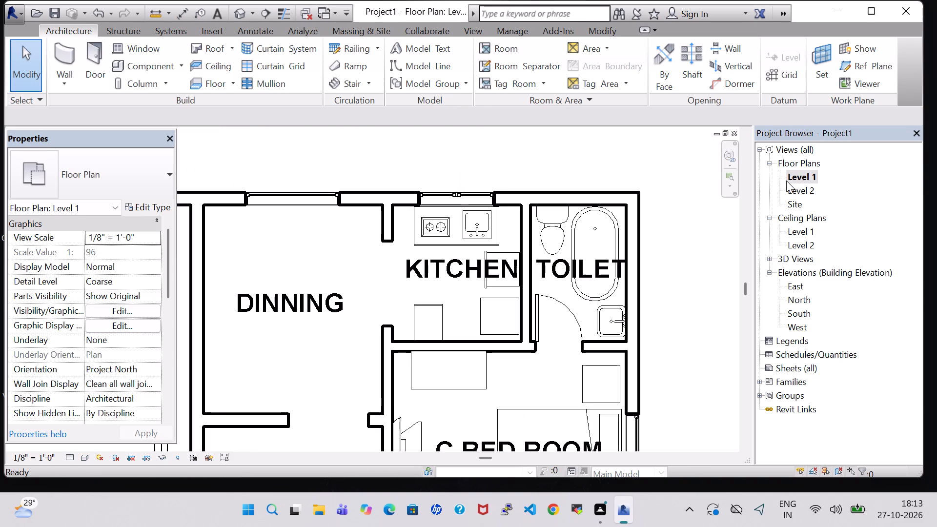
scroll(657, 310, down, 3)
middle_drag(665, 352, 647, 299)
scroll(647, 299, down, 1)
middle_drag(647, 299, 615, 265)
middle_drag(606, 309, 606, 304)
middle_click(606, 304)
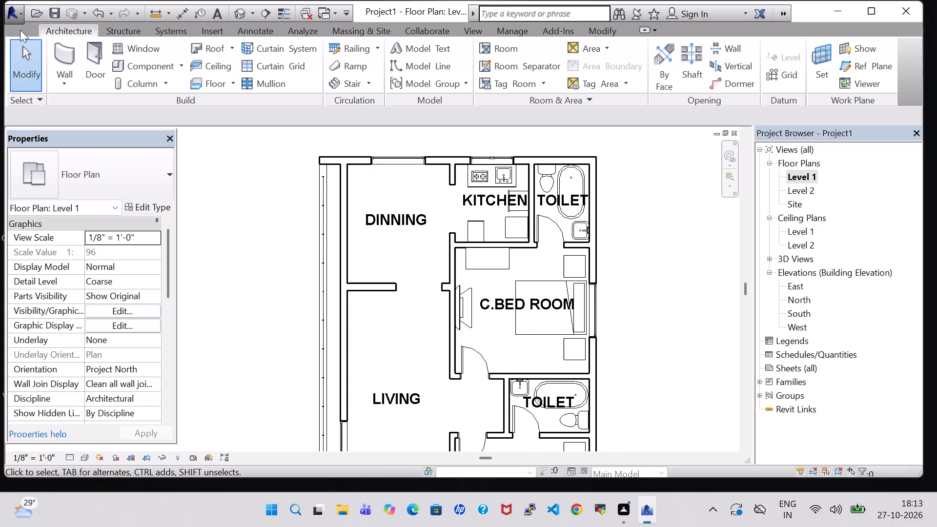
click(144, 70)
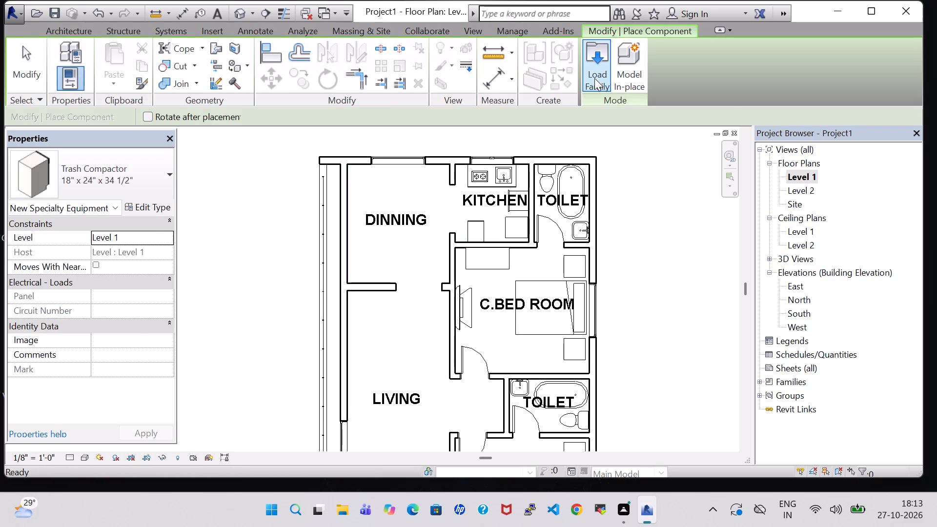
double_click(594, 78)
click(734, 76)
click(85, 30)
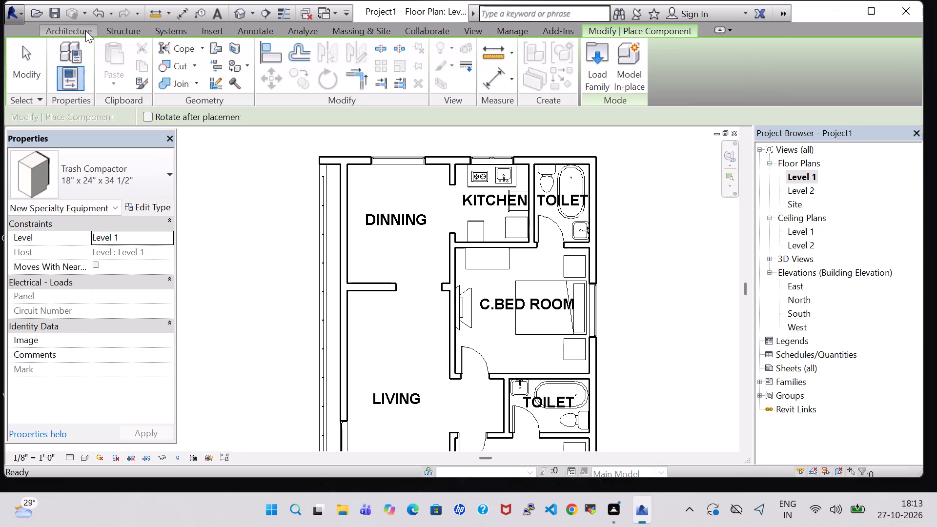
Load the Door-Interior-Single-Full Glass-Wood family, type 20" x 80", from the Residential folder of Doors in the US Imperial library.
click(101, 56)
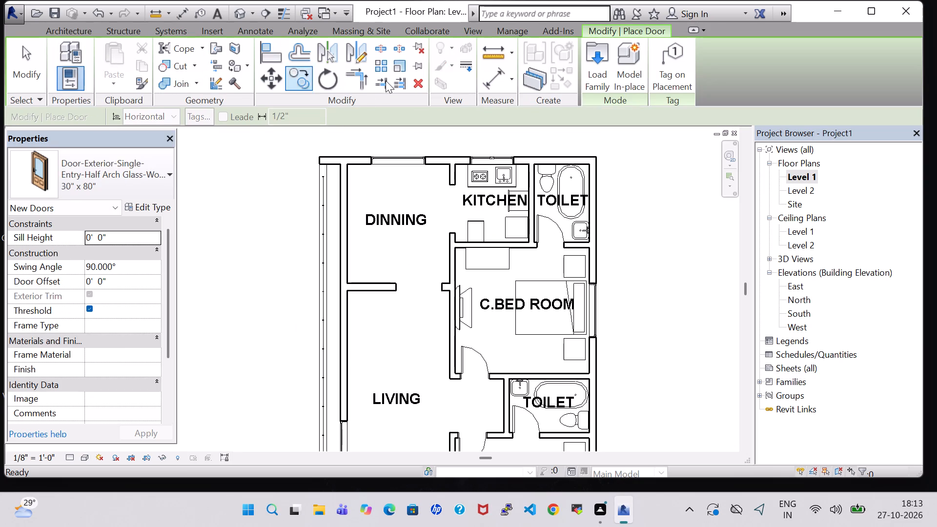
click(590, 78)
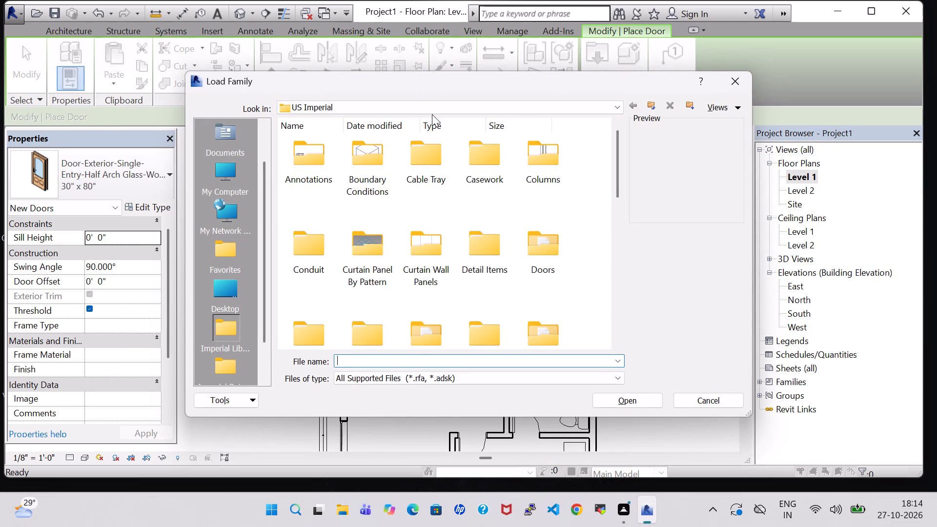
triple_click(549, 257)
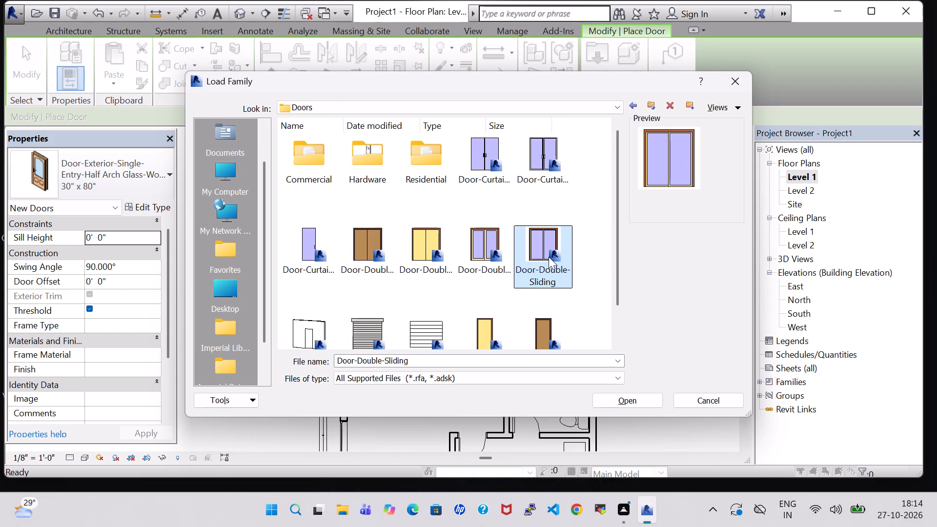
double_click(431, 173)
scroll(461, 199, down, 1)
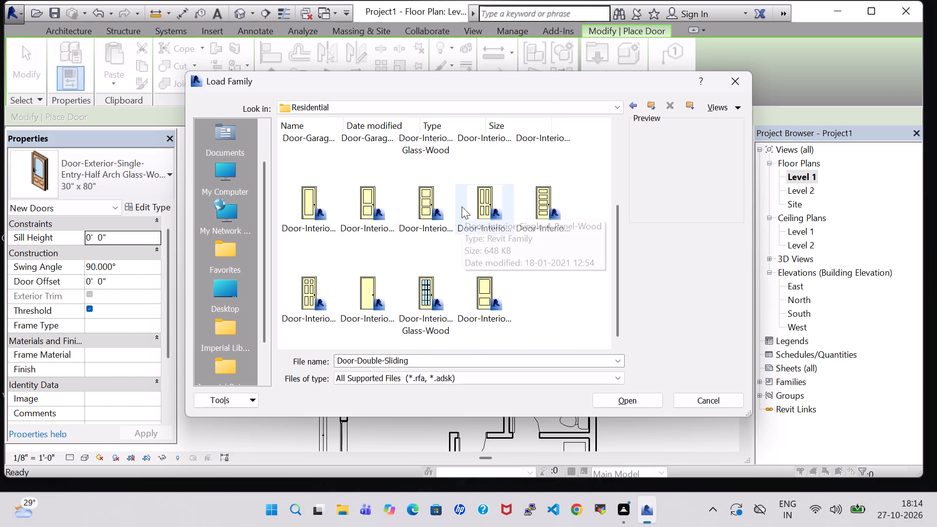
click(446, 297)
click(659, 400)
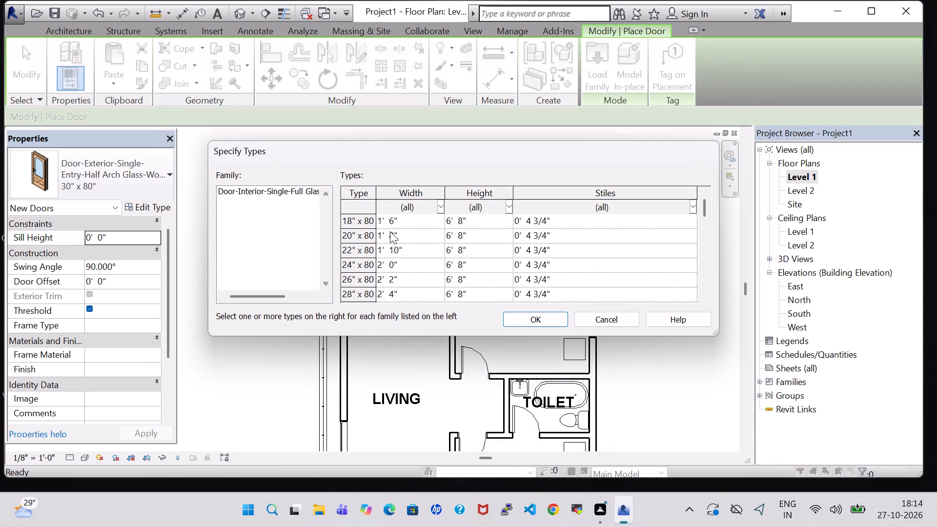
click(367, 295)
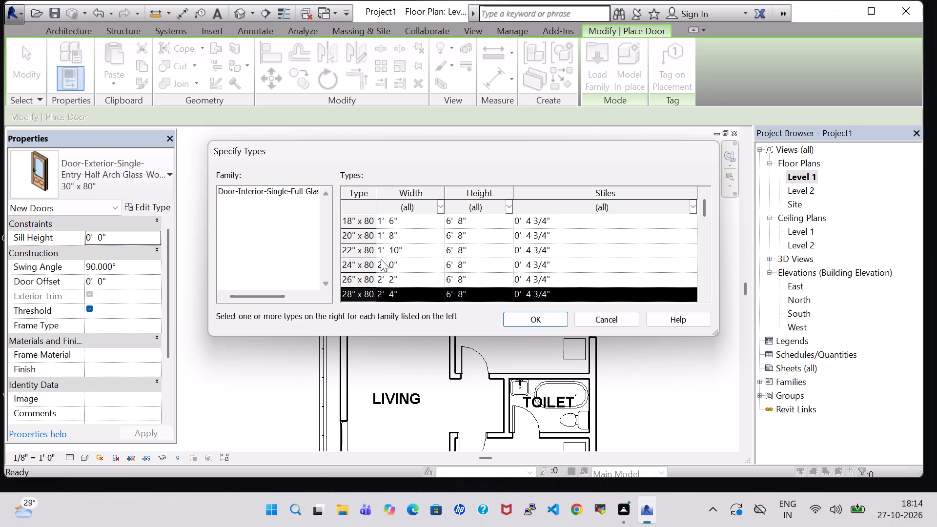
click(361, 236)
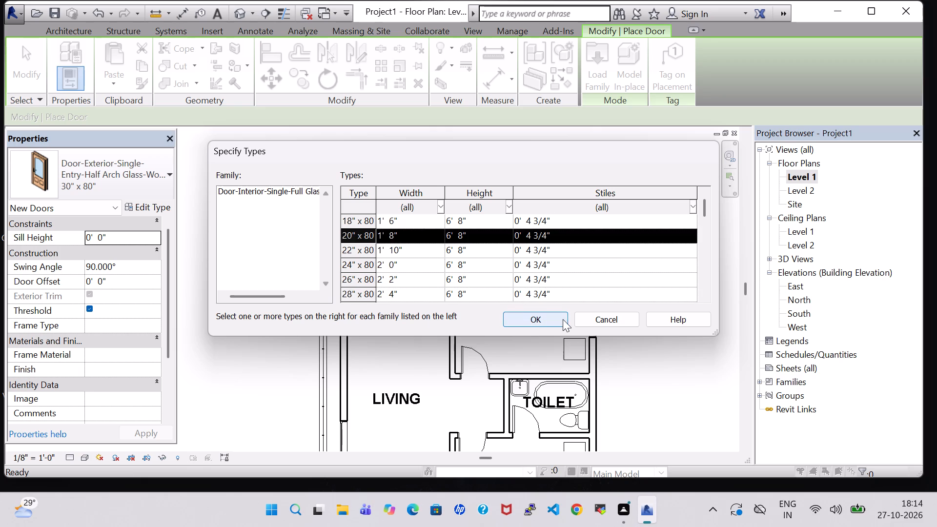
click(563, 319)
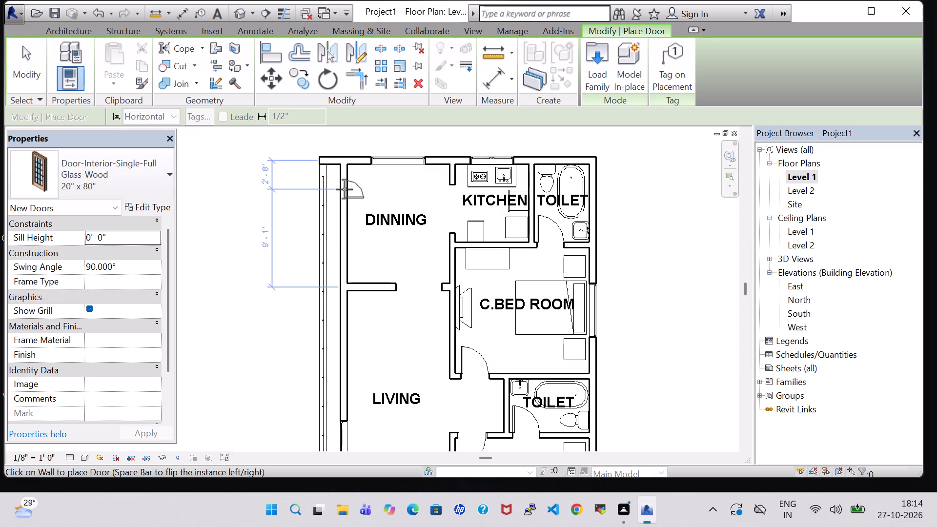
Place the glass door in DINNING's outer side wall, centred about 1'-11" from the upper exterior wall, flipped and swinging into the room.
key(space)
click(345, 181)
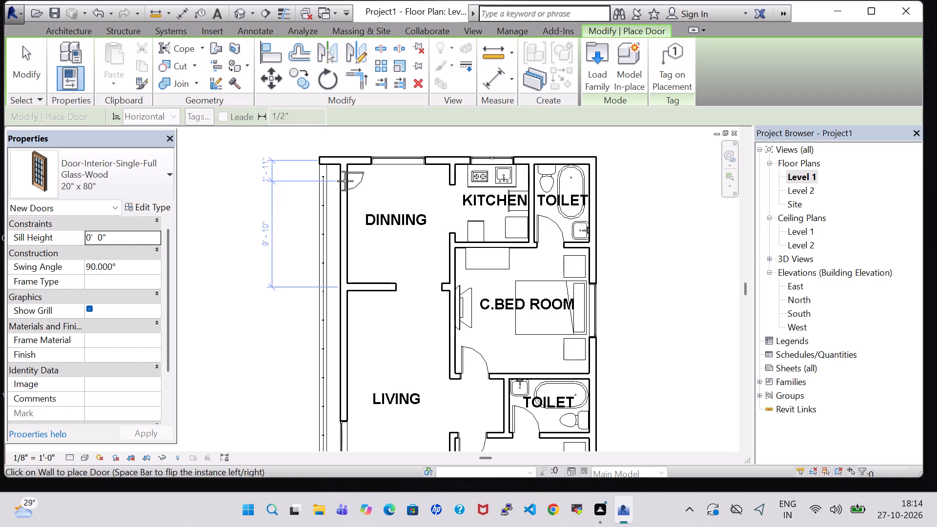
key(Escape)
key(Escape)
Set the DINNING glass door's type width to 2' 6".
click(357, 184)
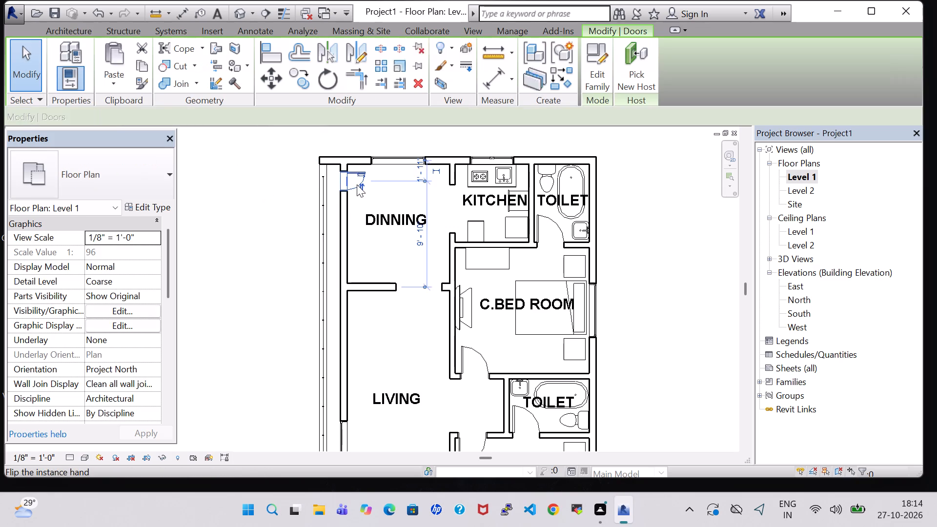
click(148, 204)
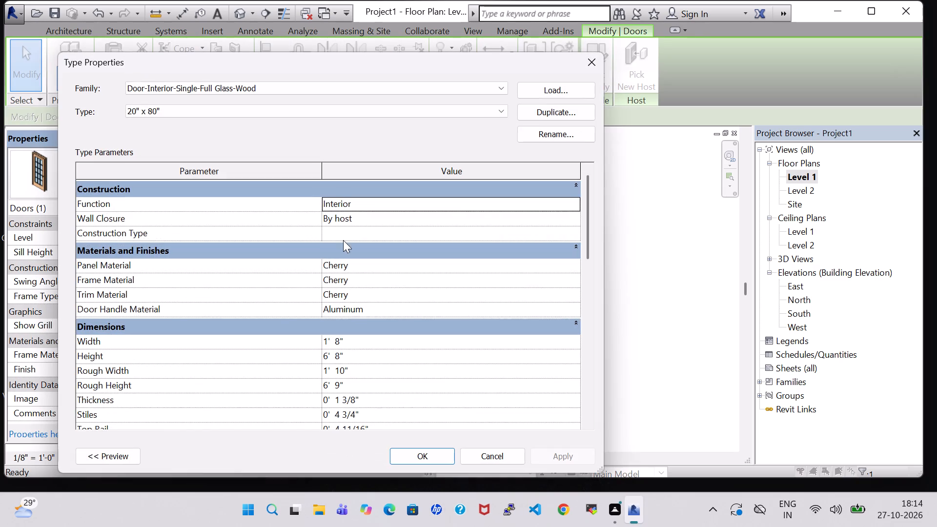
click(329, 341)
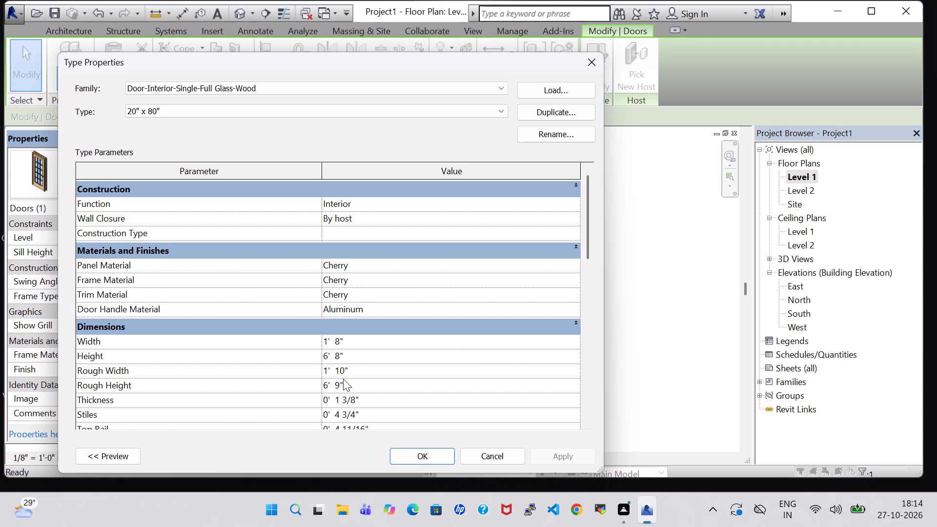
key(BackSpace)
key(2)
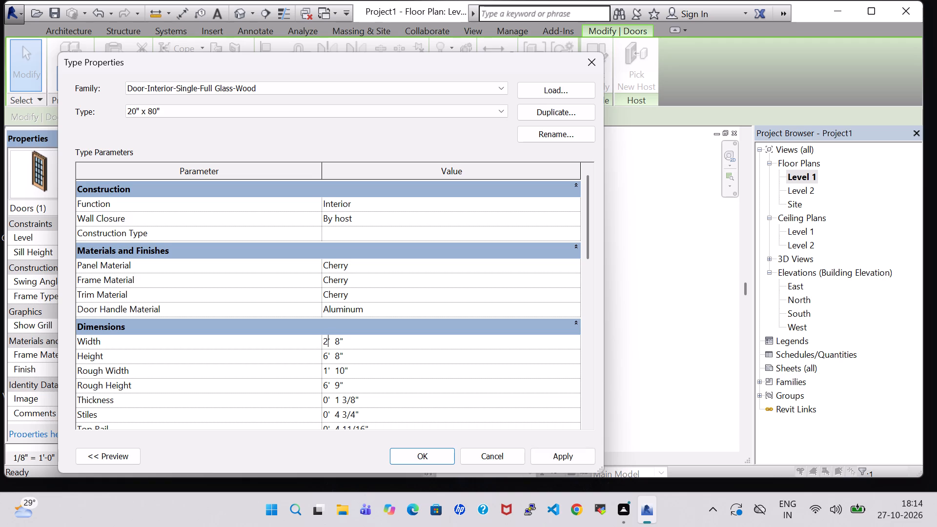
click(340, 342)
key(BackSpace)
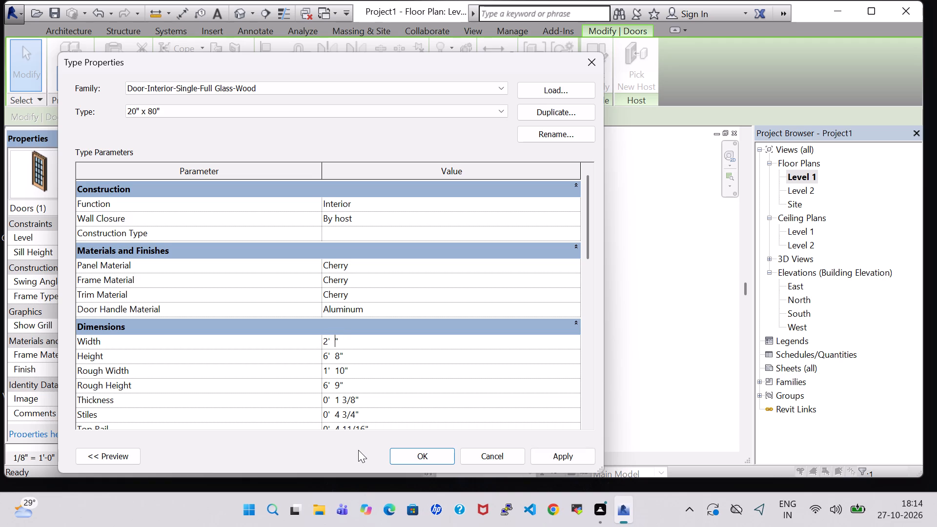
key(6)
click(590, 461)
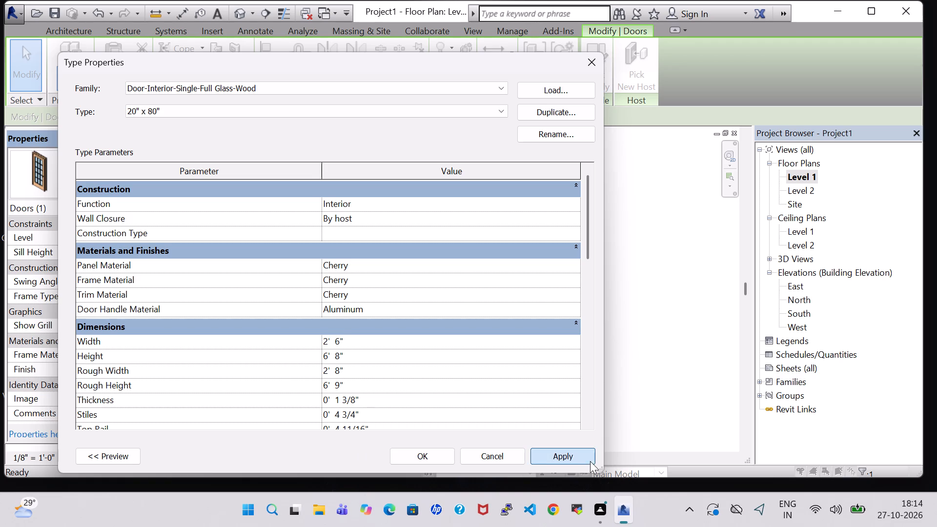
click(440, 457)
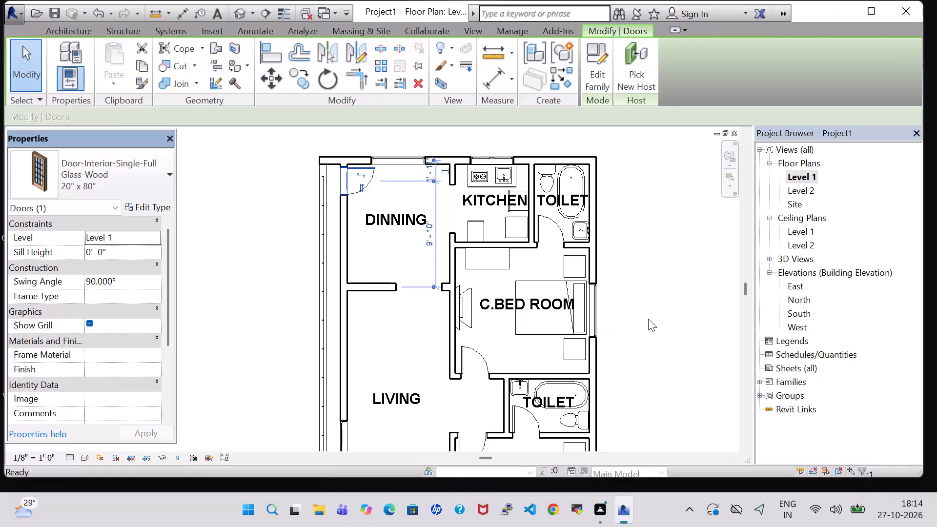
click(648, 319)
Examine the room layout around the new door in the 3D view and return to the Level 1 floor plan.
click(236, 15)
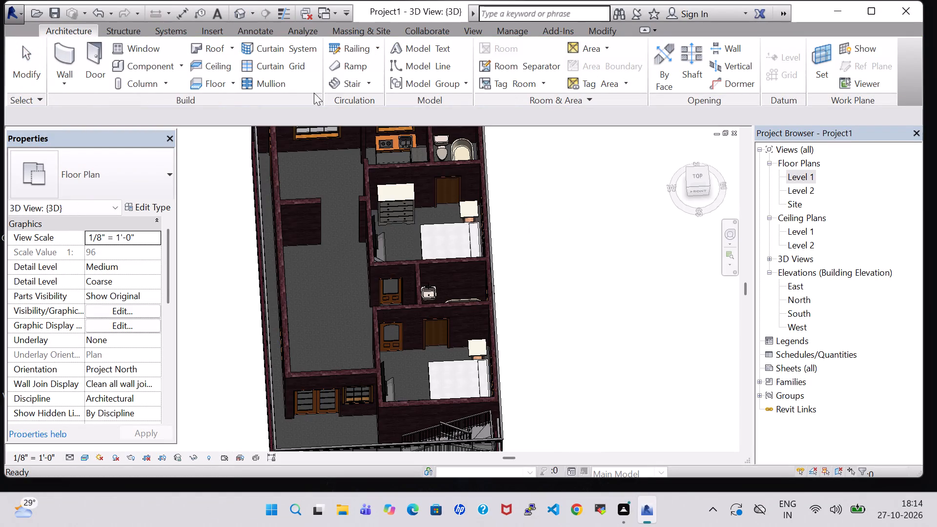
shift+middle_drag(580, 284, 550, 229)
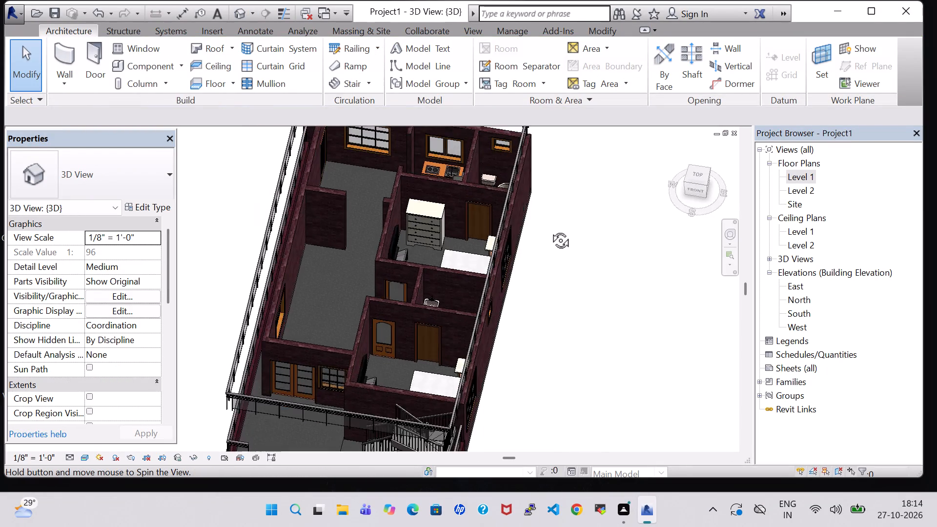
shift+middle_drag(550, 229, 568, 235)
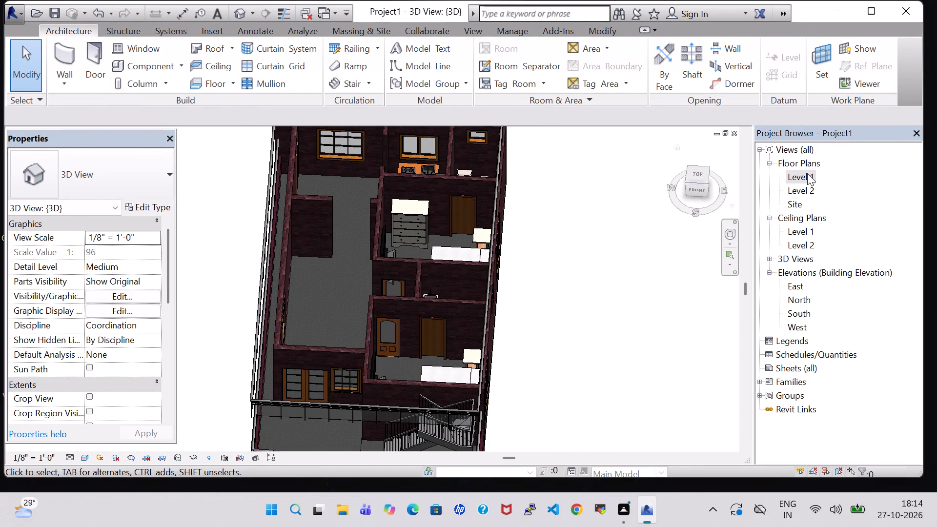
click(807, 173)
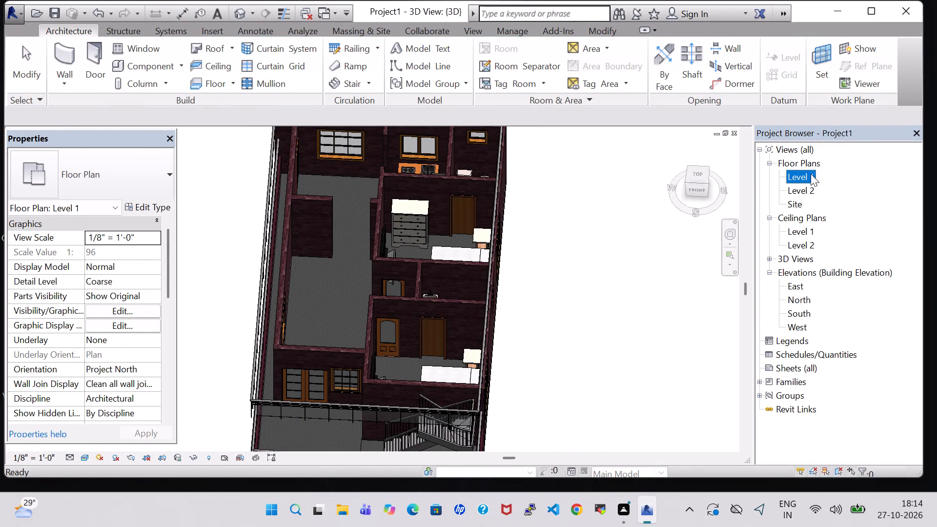
double_click(804, 174)
scroll(631, 225, down, 3)
middle_drag(633, 243, 583, 219)
scroll(583, 219, down, 1)
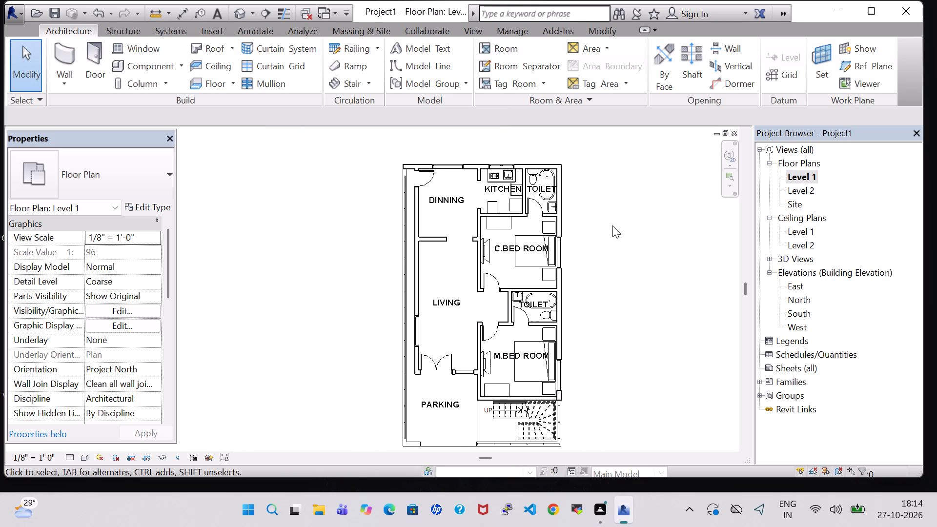
middle_drag(612, 225, 586, 215)
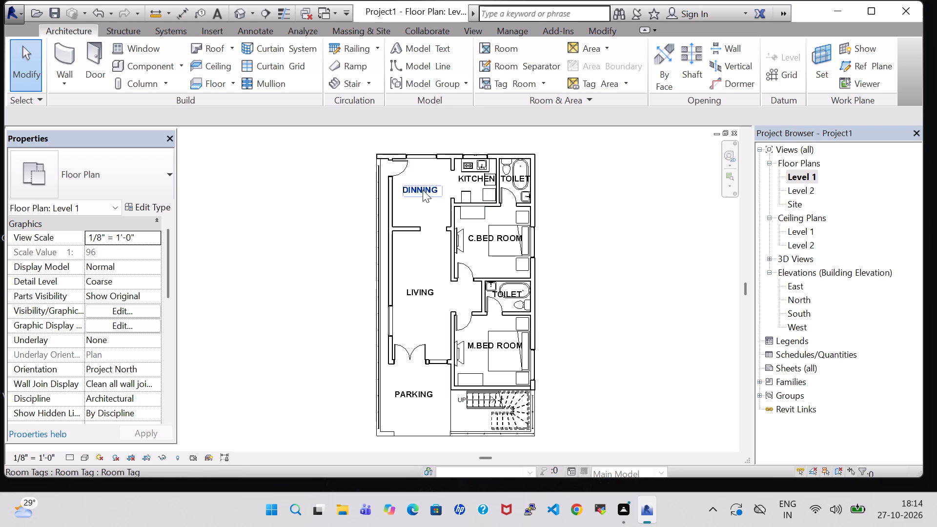
Load the Table-Dining Round w Chairs family from the Tables folder of Furniture in the US Imperial library.
click(150, 69)
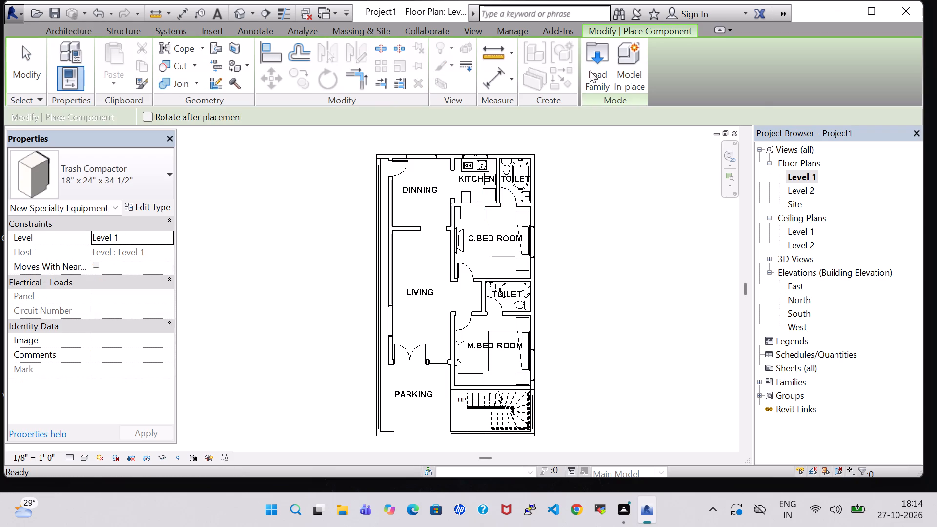
click(597, 68)
scroll(555, 219, down, 1)
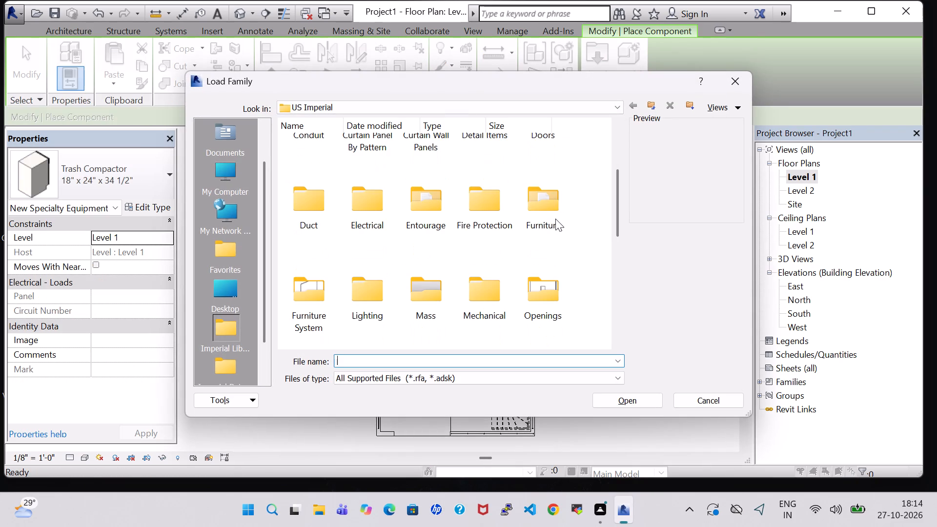
double_click(540, 214)
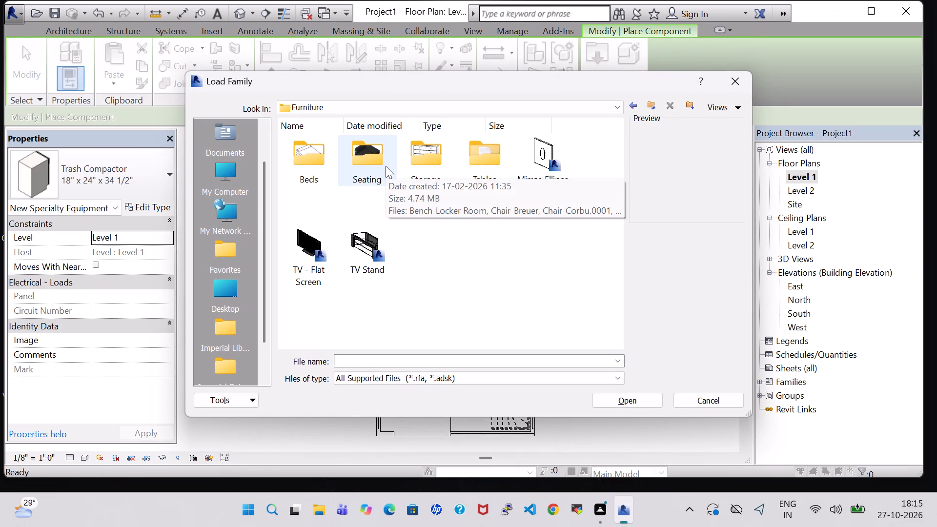
triple_click(487, 161)
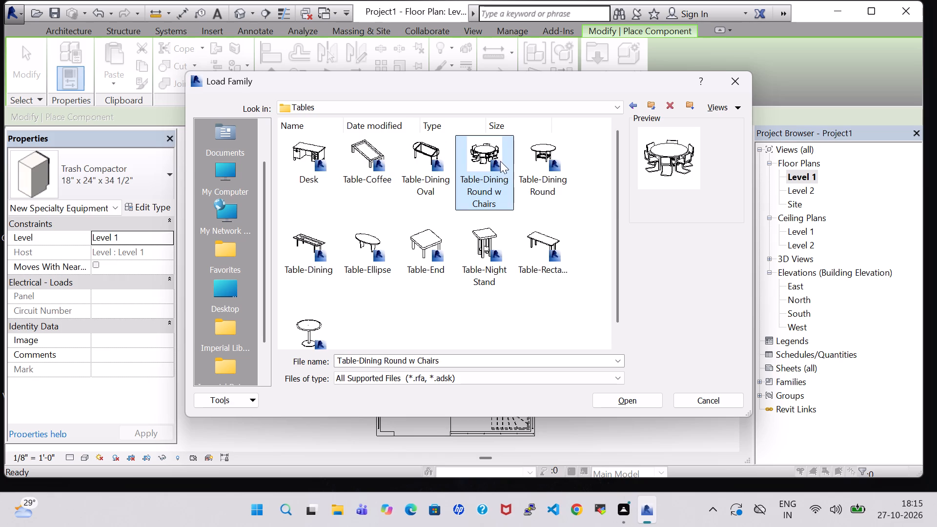
click(500, 161)
click(640, 404)
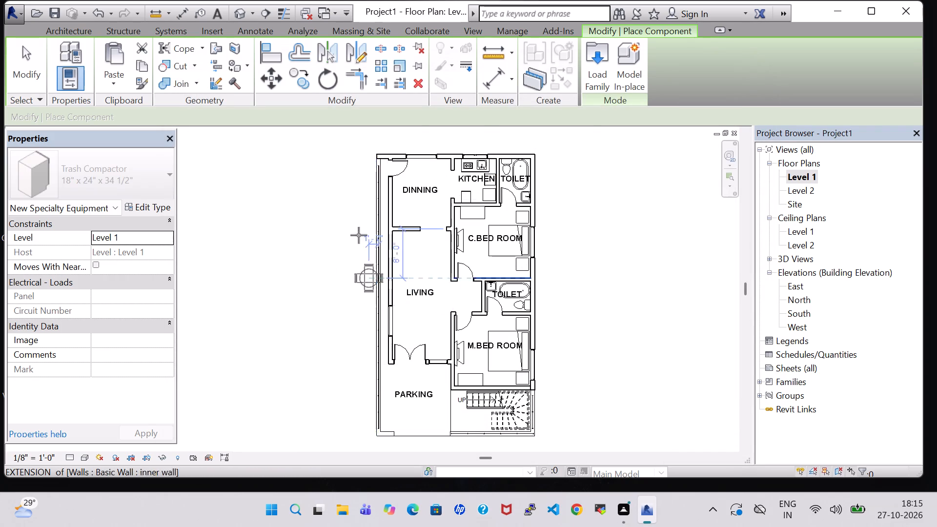
Place one 36" Diameter round dining table with chairs near the middle of DINNING, just below the room label.
scroll(359, 233, up, 4)
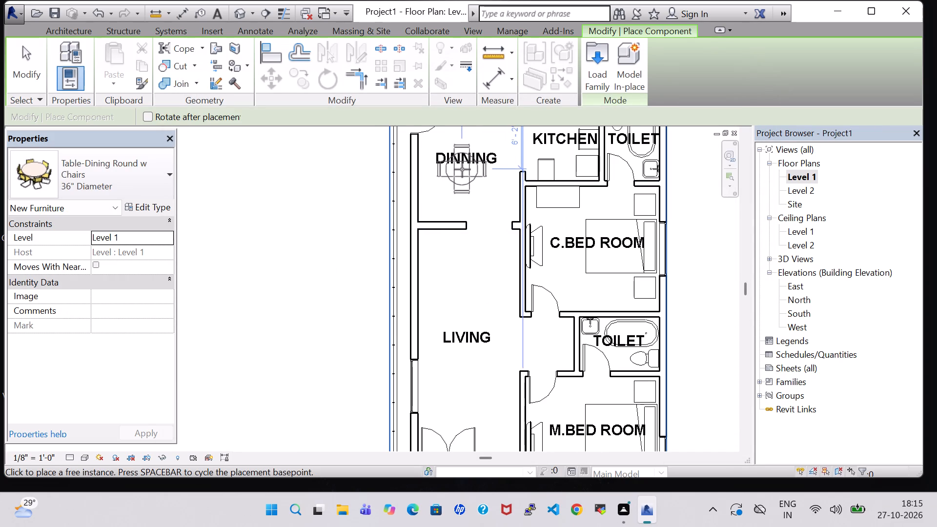
click(462, 169)
scroll(482, 293, down, 4)
key(Escape)
key(Escape)
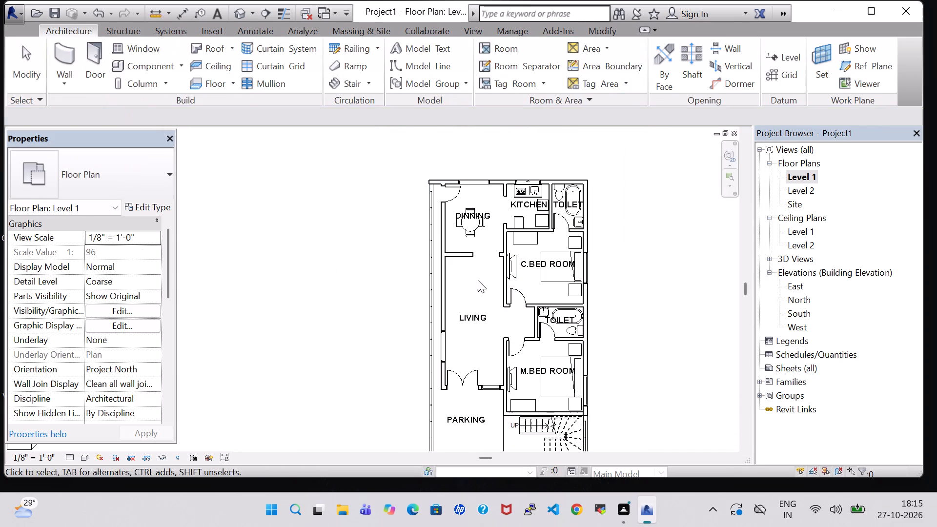
Nudge the dining table slightly up and right so it sits over the DINNING room label.
click(473, 235)
key(Up)
key(Up)
key(Up)
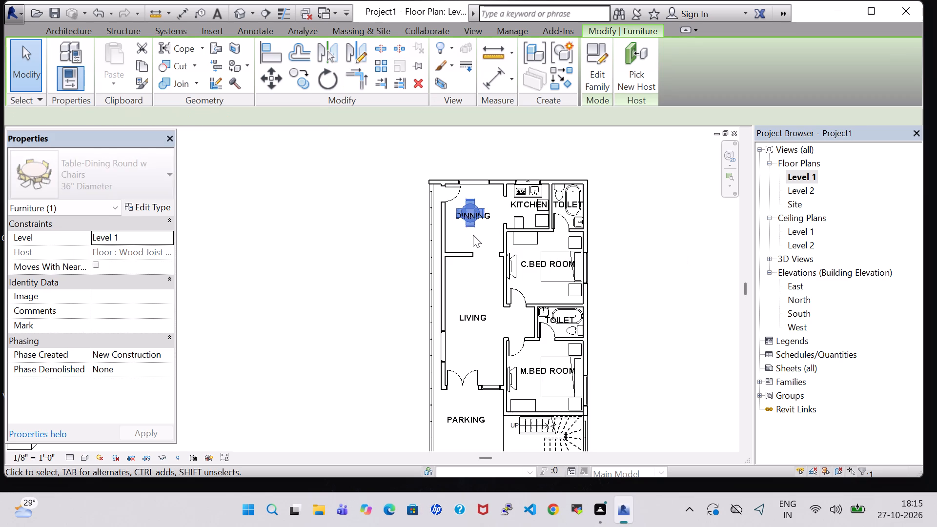
key(Right)
key(Down)
click(644, 218)
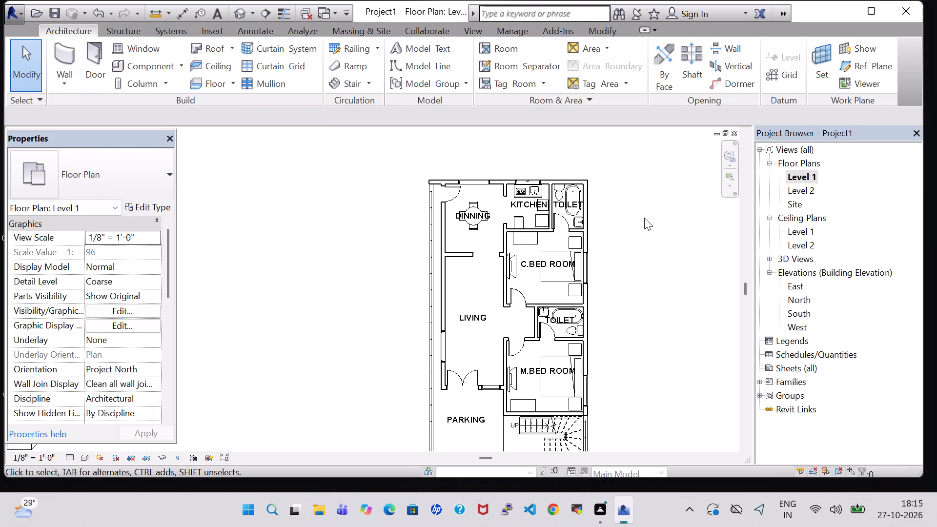
Look through the US Imperial library folders and the Tables folder of Furniture for another component family.
scroll(644, 218, up, 2)
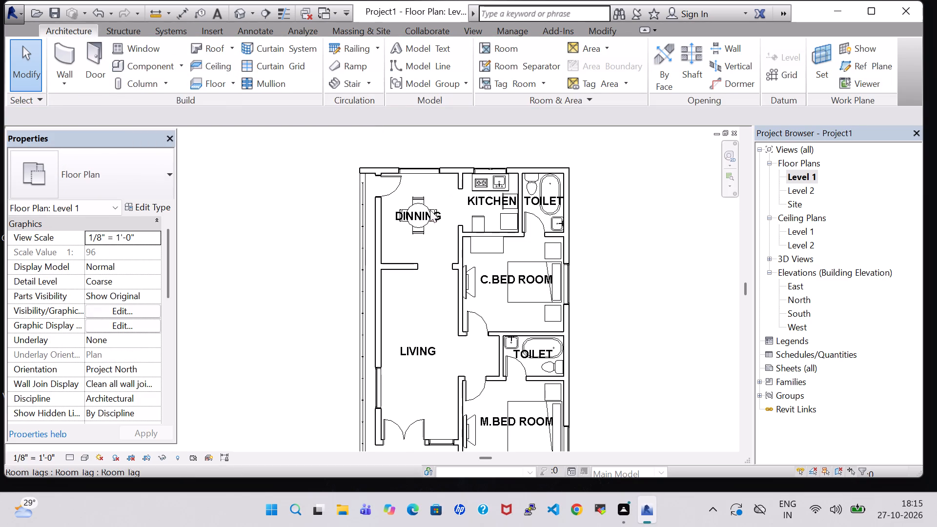
click(145, 67)
click(592, 69)
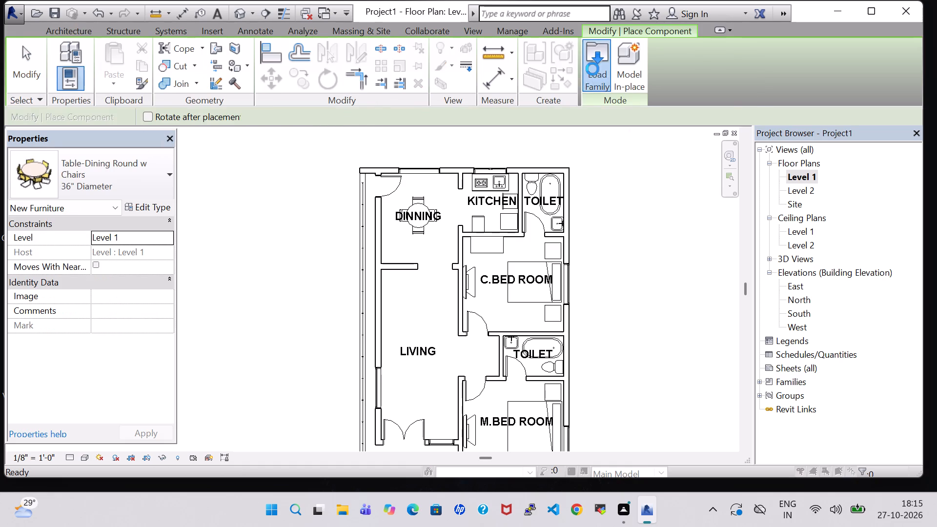
scroll(541, 258, down, 2)
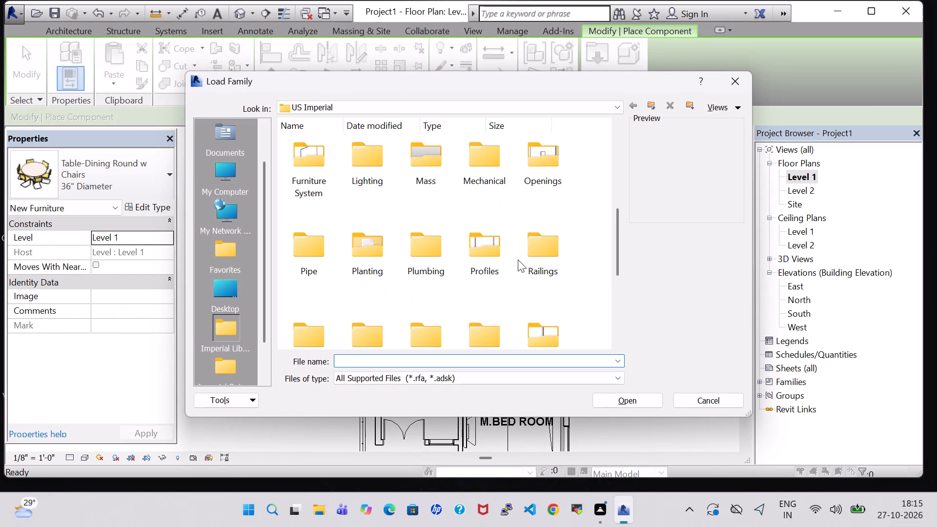
scroll(472, 181, down, 1)
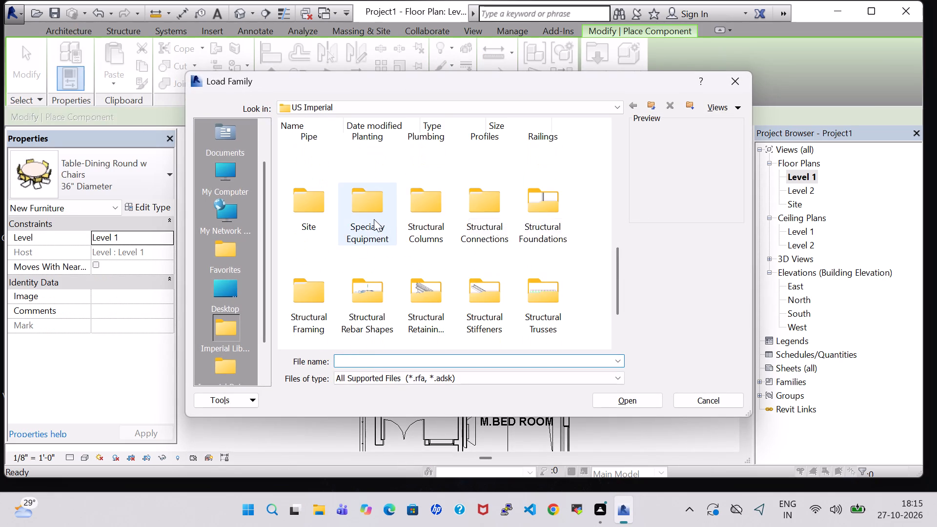
scroll(374, 219, up, 3)
scroll(520, 225, up, 1)
scroll(538, 282, down, 2)
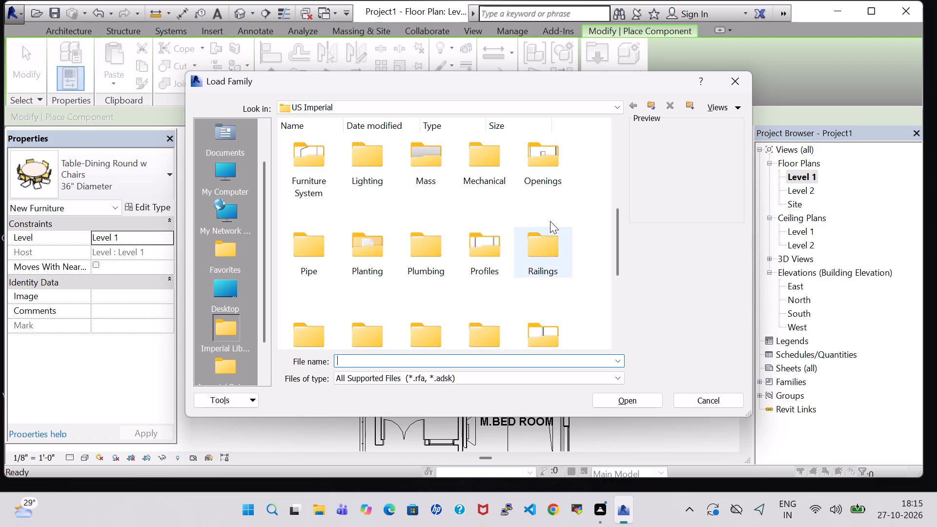
scroll(550, 221, up, 2)
scroll(540, 268, down, 1)
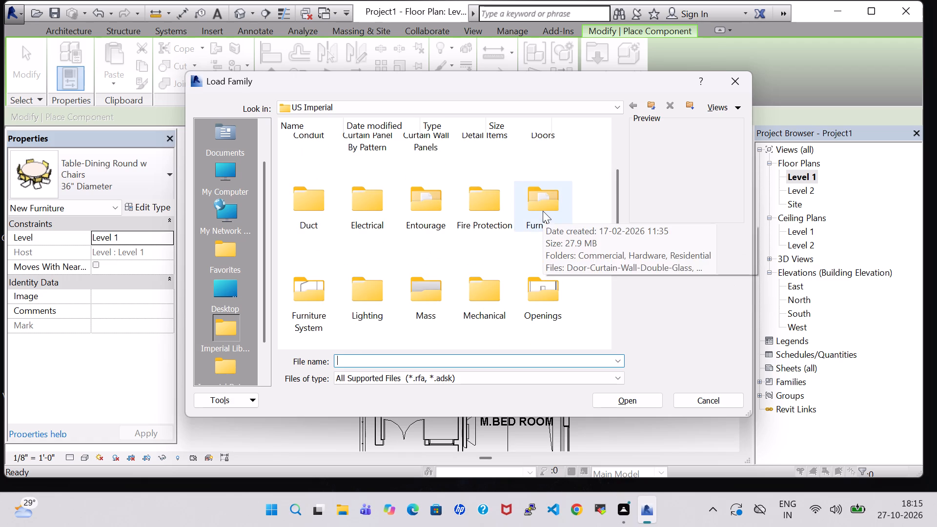
scroll(494, 231, up, 1)
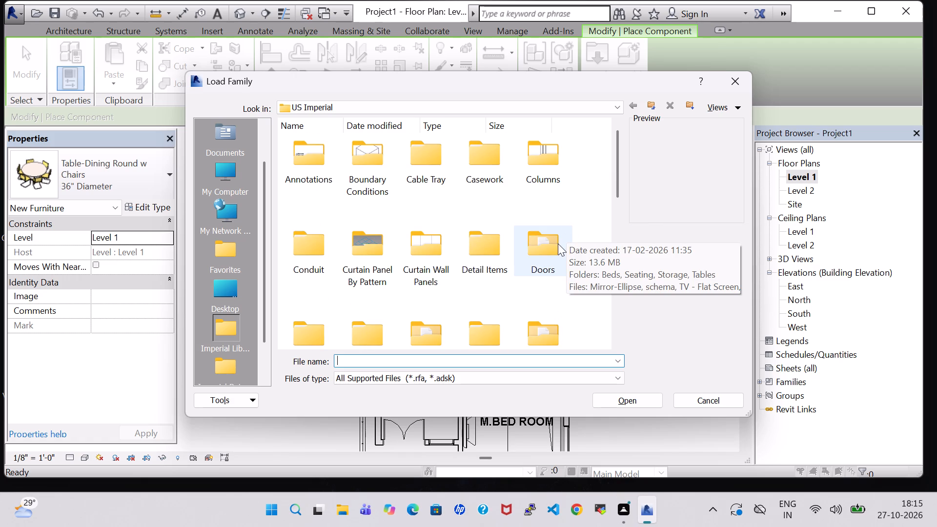
click(534, 312)
double_click(534, 327)
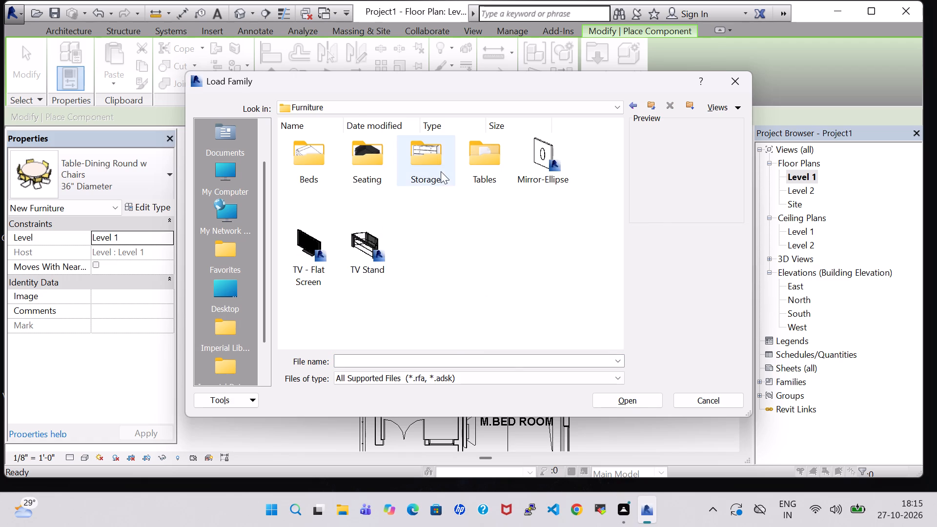
double_click(493, 162)
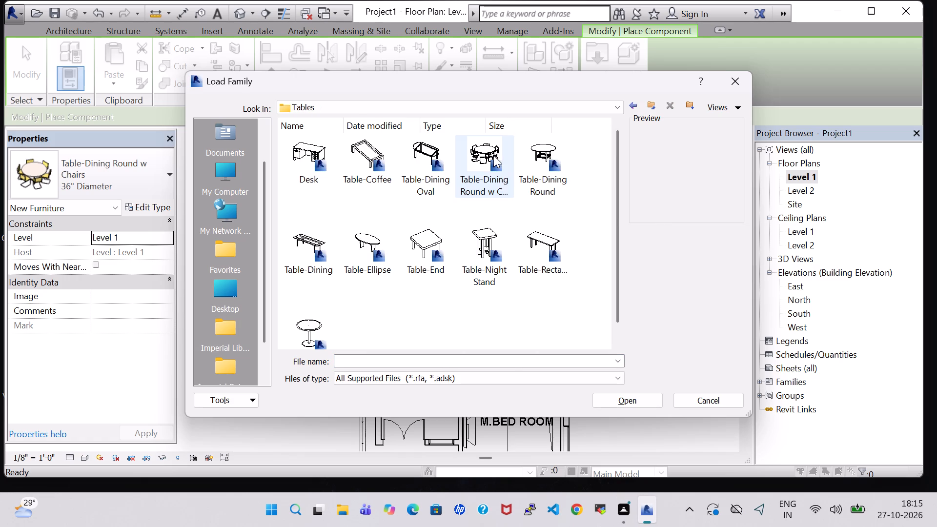
click(737, 84)
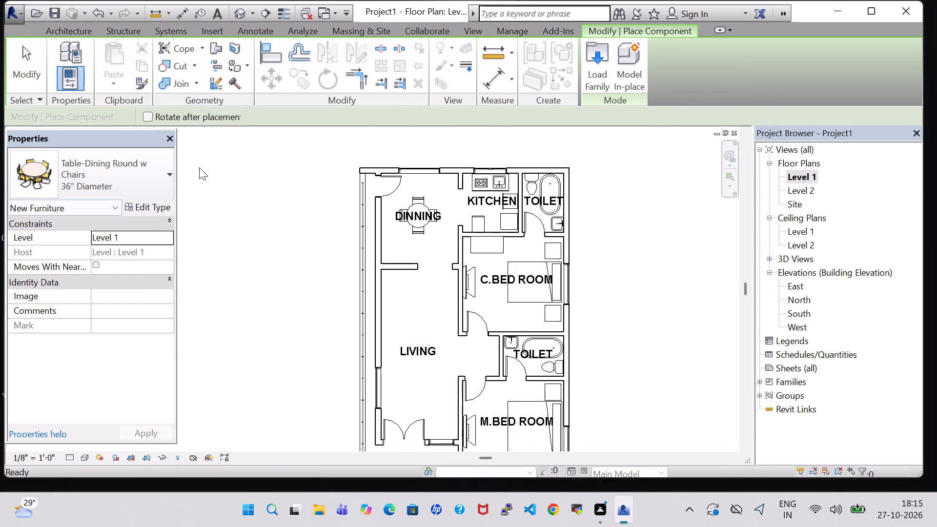
click(88, 34)
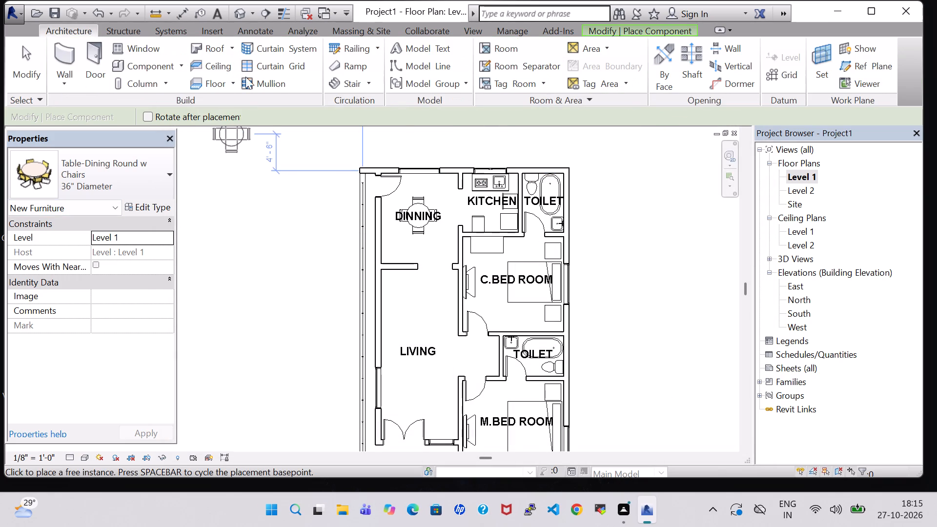
click(127, 65)
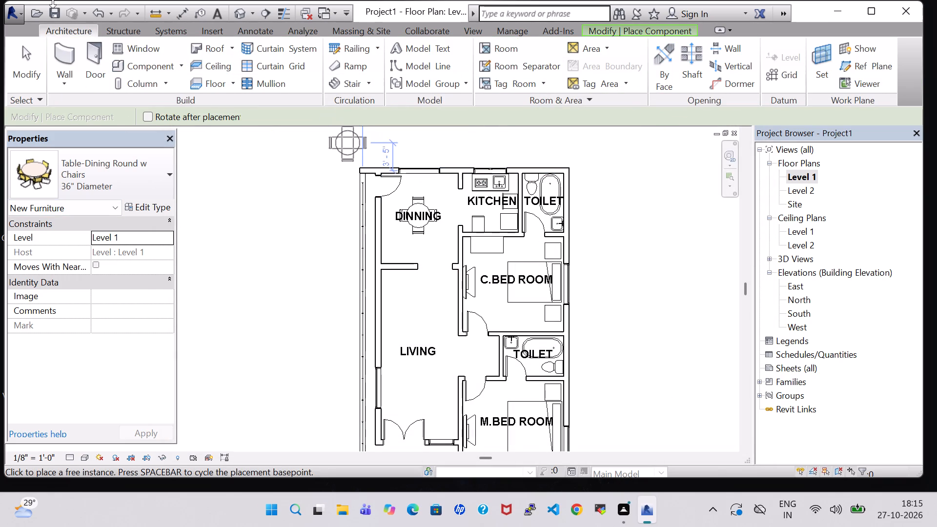
key(Escape)
key(Escape)
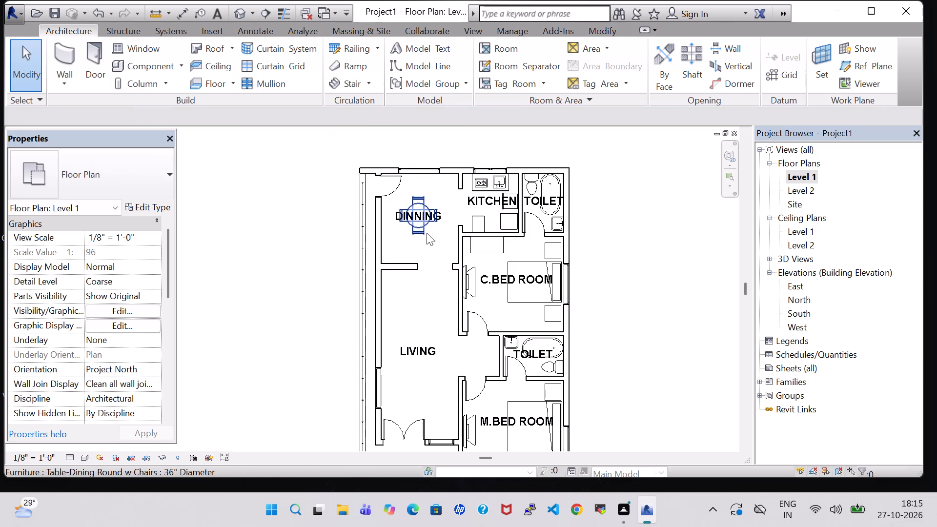
Change the round dining table with chairs in DINNING to the 60" Diameter type.
click(427, 233)
click(147, 168)
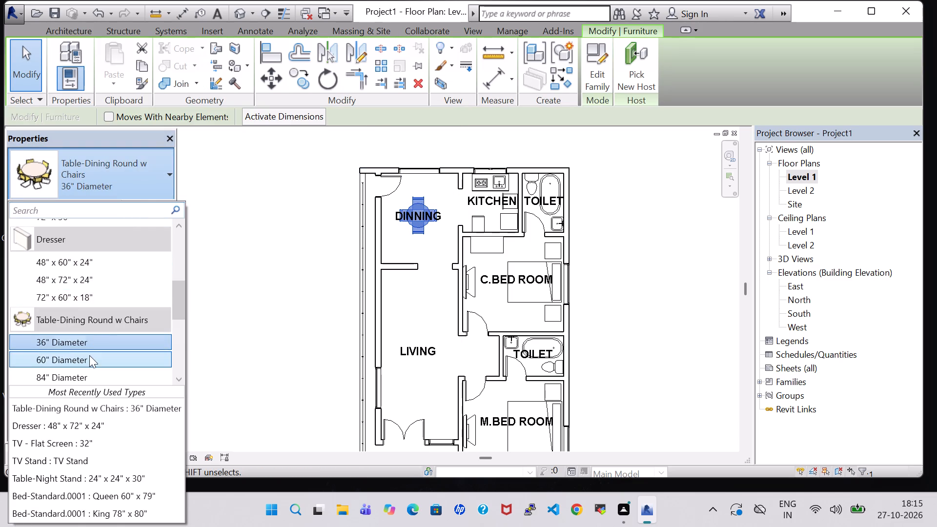
click(89, 355)
click(655, 285)
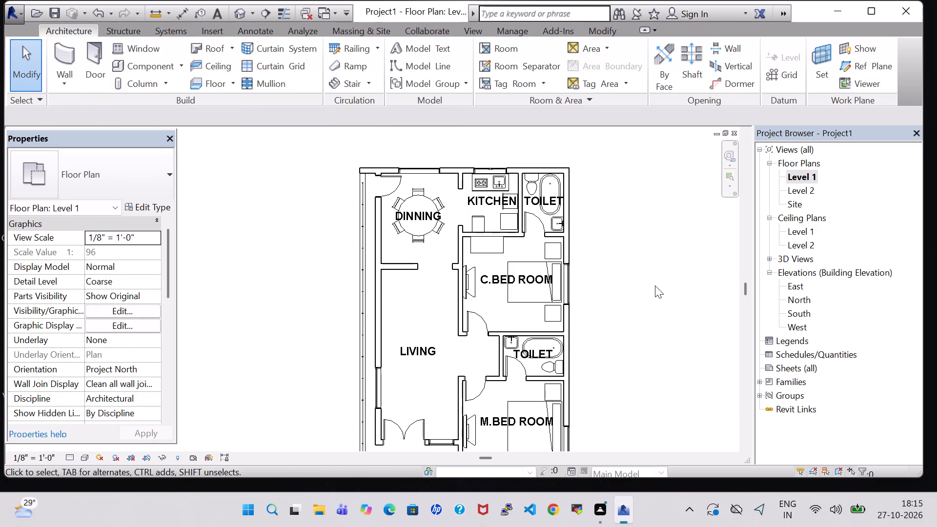
Load the Mirror-Ellipse family from the Furniture folder of the US Imperial library.
click(143, 71)
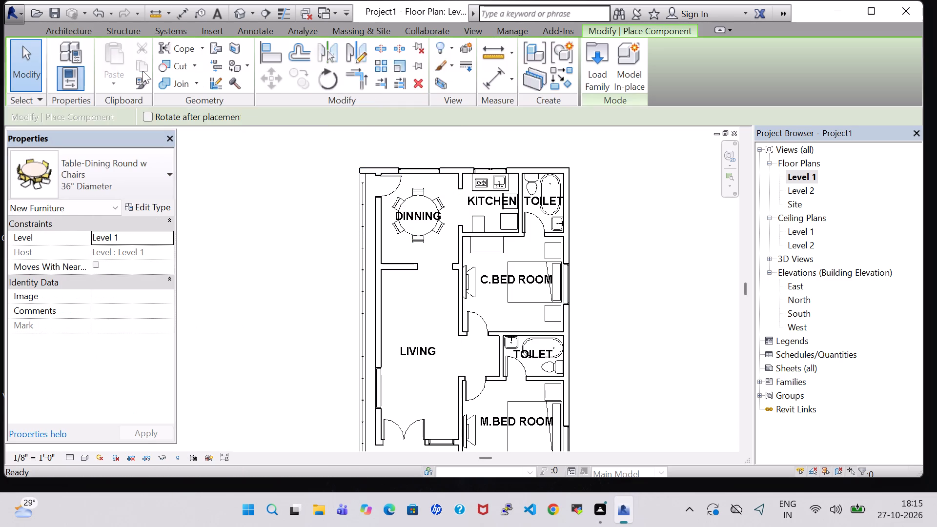
click(604, 79)
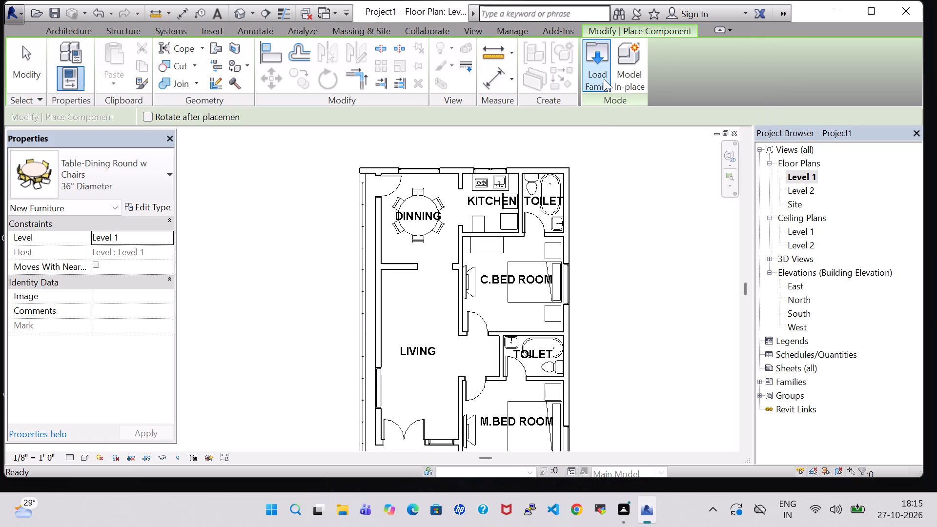
scroll(558, 204, down, 1)
double_click(558, 204)
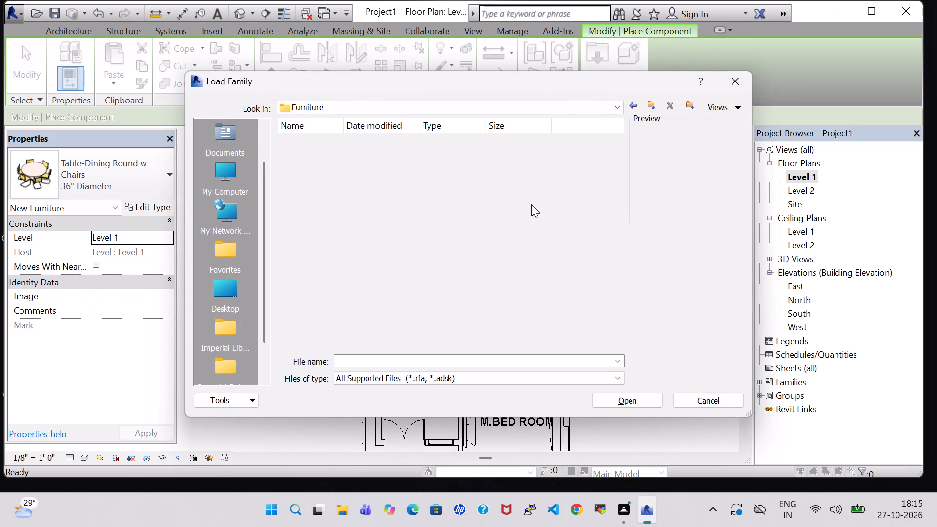
click(565, 165)
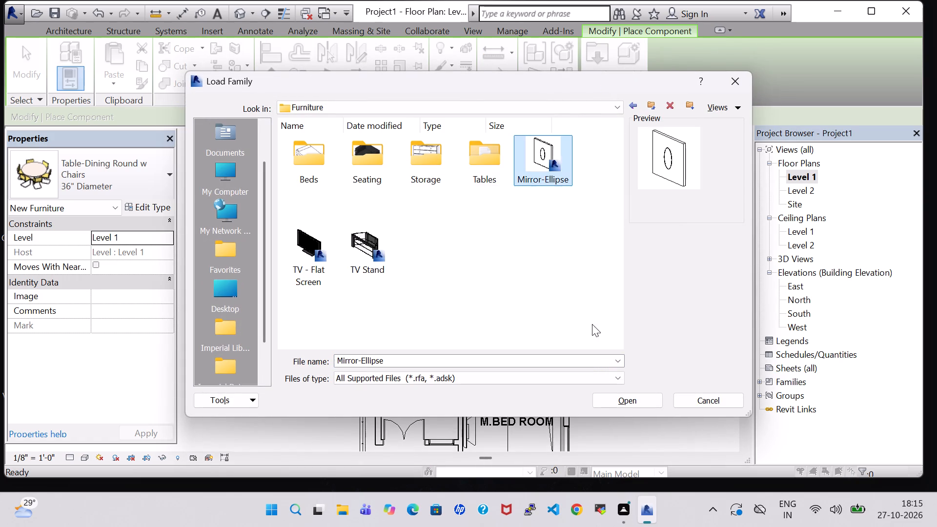
click(620, 404)
Place a 24" x 48" Mirror-Ellipse on DINNING's upper wall, about 1' - 4" from the partition wall beside KITCHEN.
scroll(439, 235, up, 4)
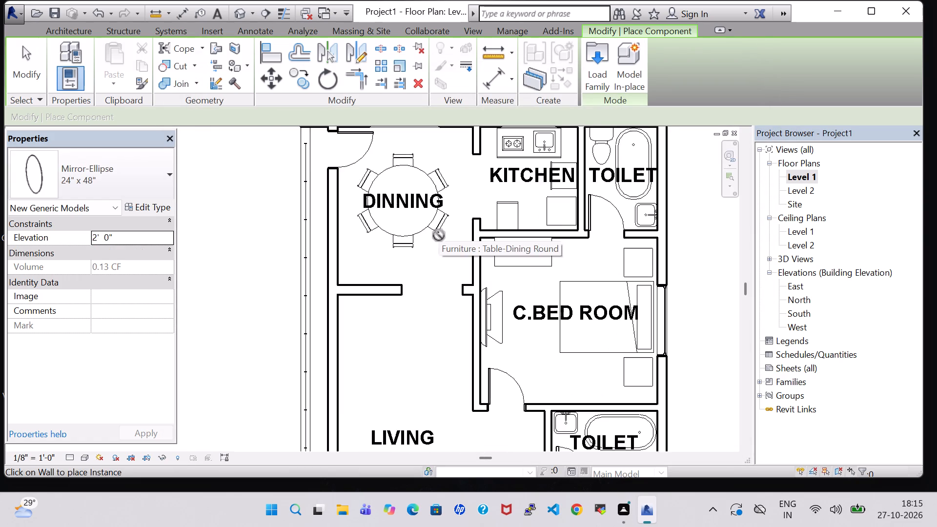
scroll(439, 235, up, 3)
scroll(439, 235, down, 2)
middle_drag(474, 205, 480, 217)
middle_drag(482, 246, 471, 286)
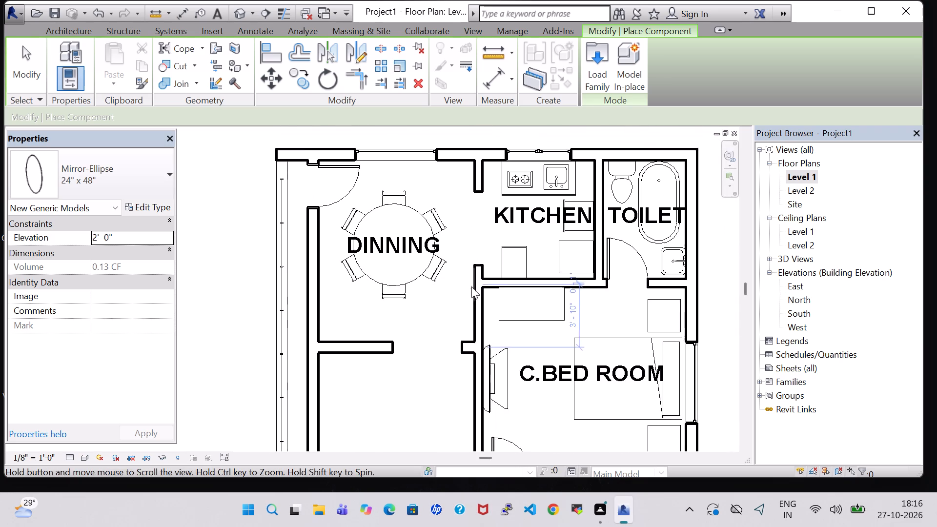
middle_drag(471, 286, 472, 285)
scroll(456, 184, up, 7)
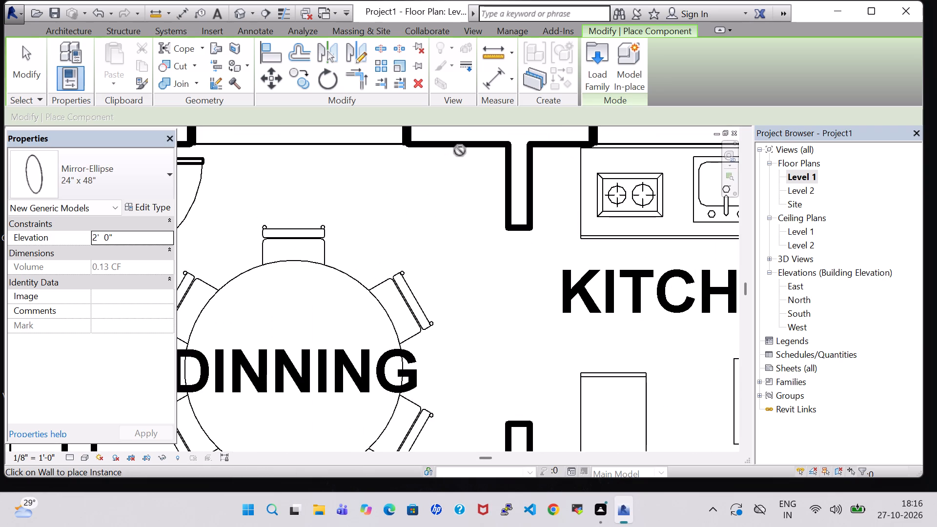
click(463, 148)
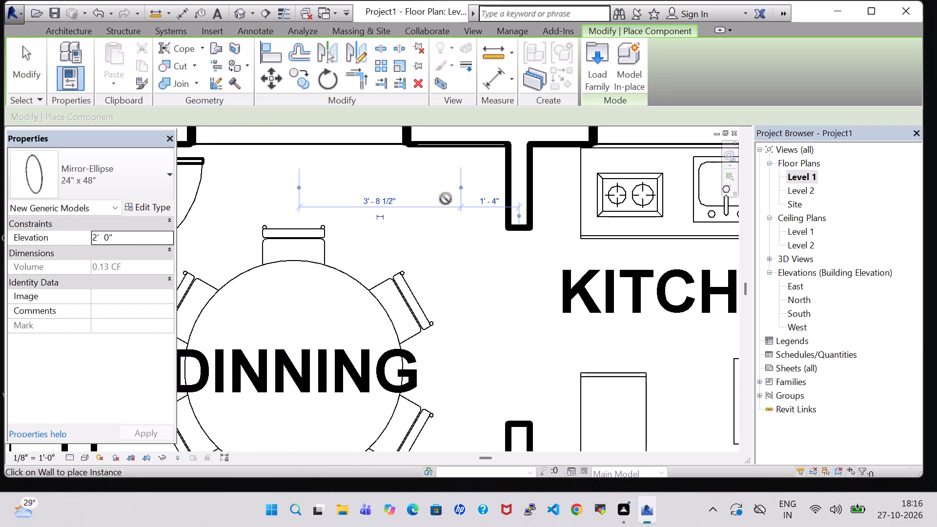
key(Escape)
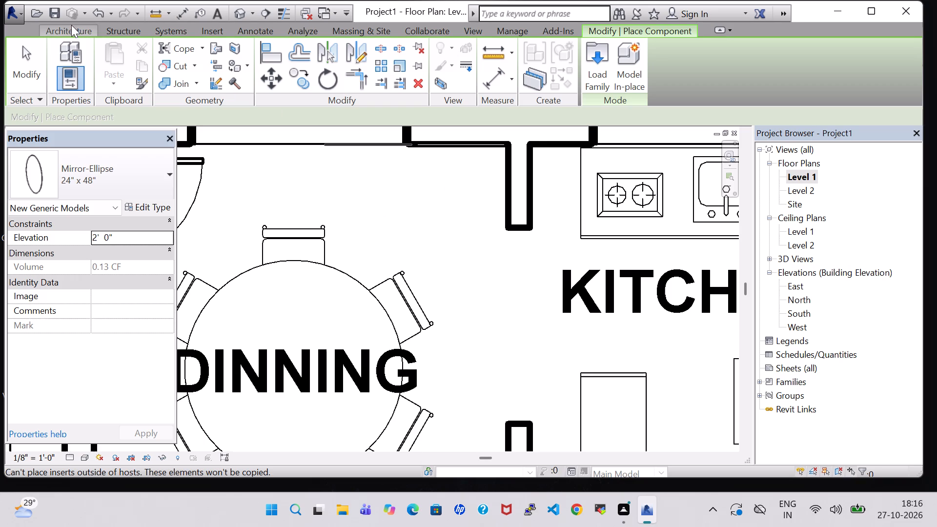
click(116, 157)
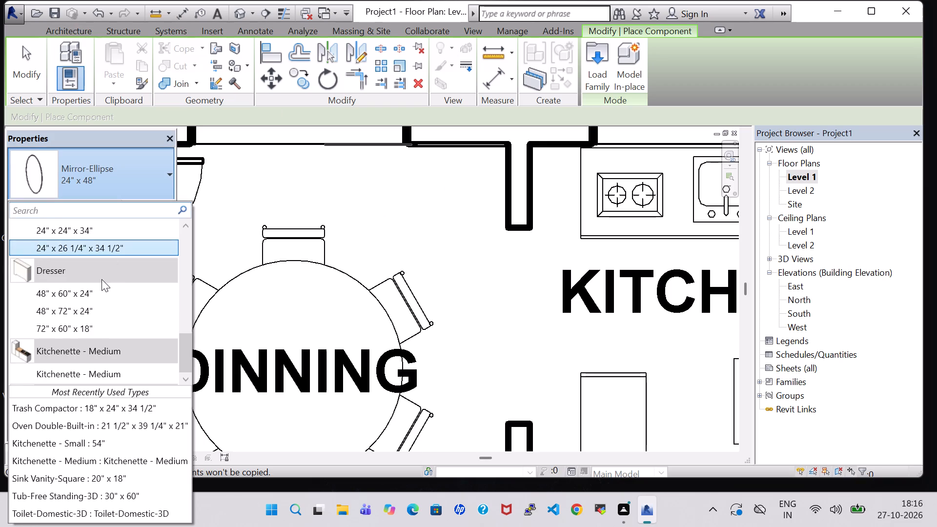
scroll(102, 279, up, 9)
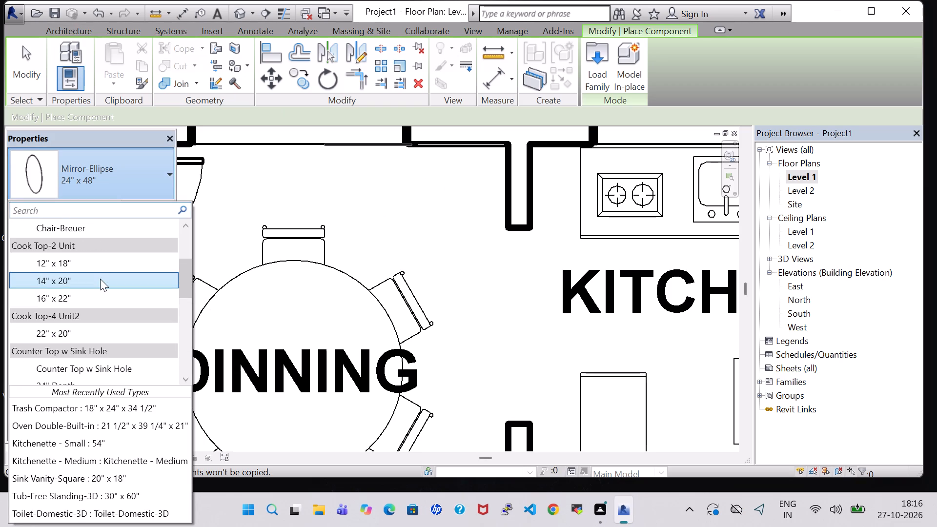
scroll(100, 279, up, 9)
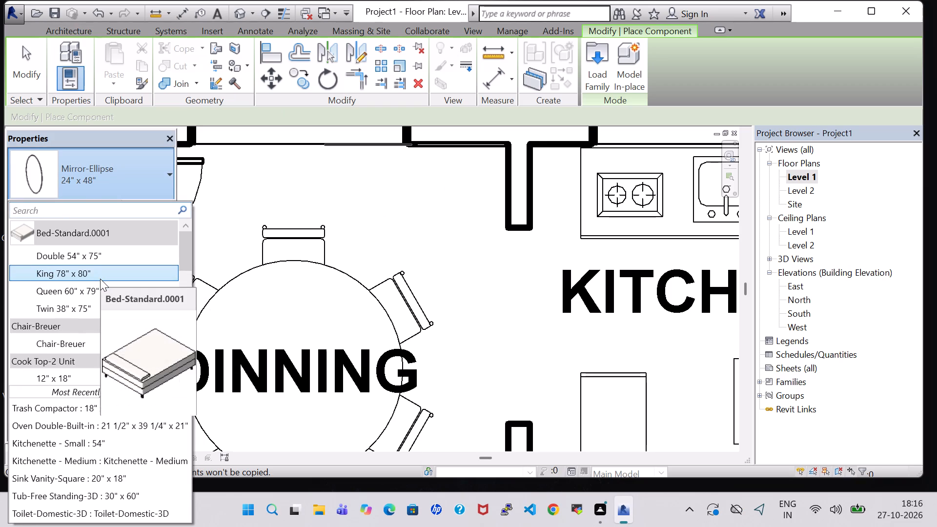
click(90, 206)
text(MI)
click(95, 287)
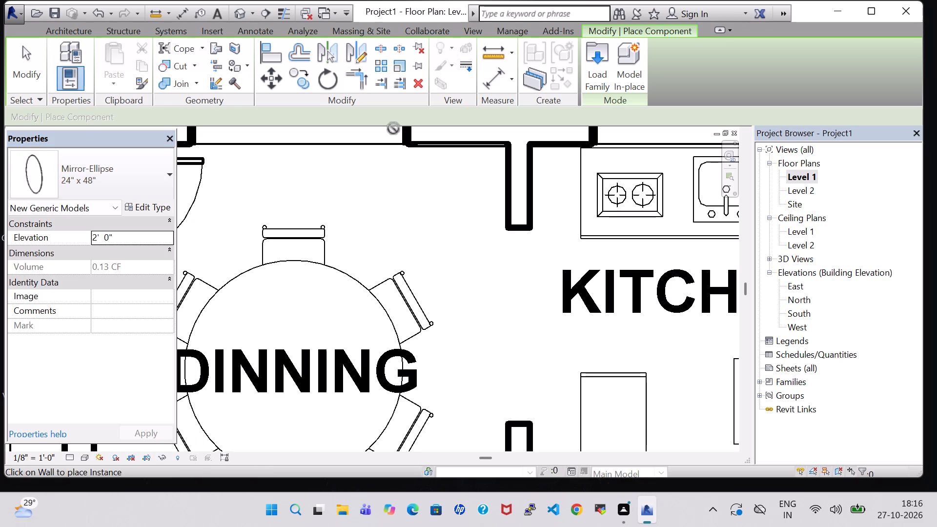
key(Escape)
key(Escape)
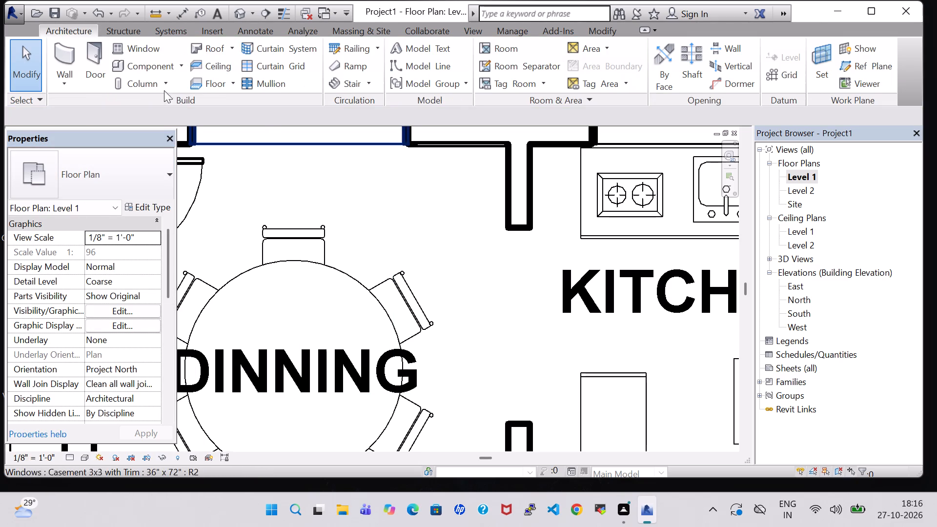
Load the Sink Vanity-Round family from the Sinks folder of the US Imperial plumbing fixtures library.
click(129, 65)
click(595, 77)
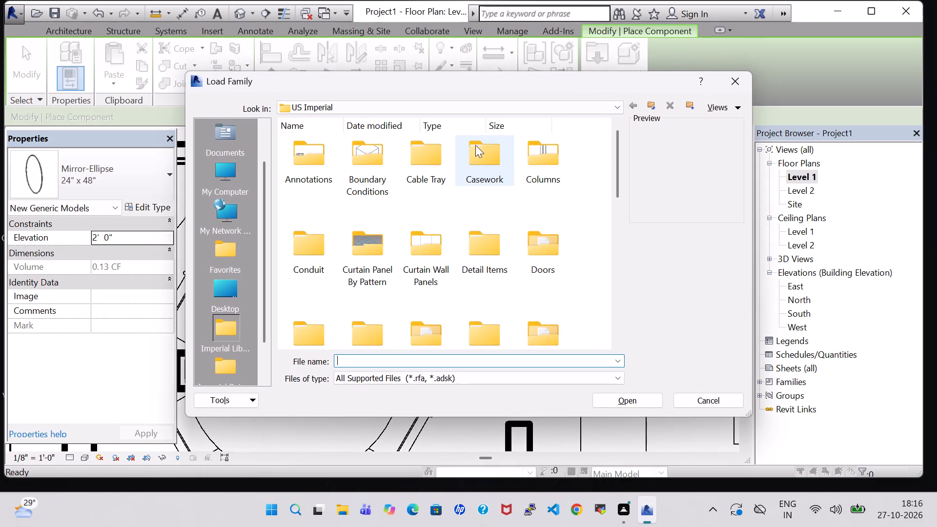
scroll(545, 219, down, 1)
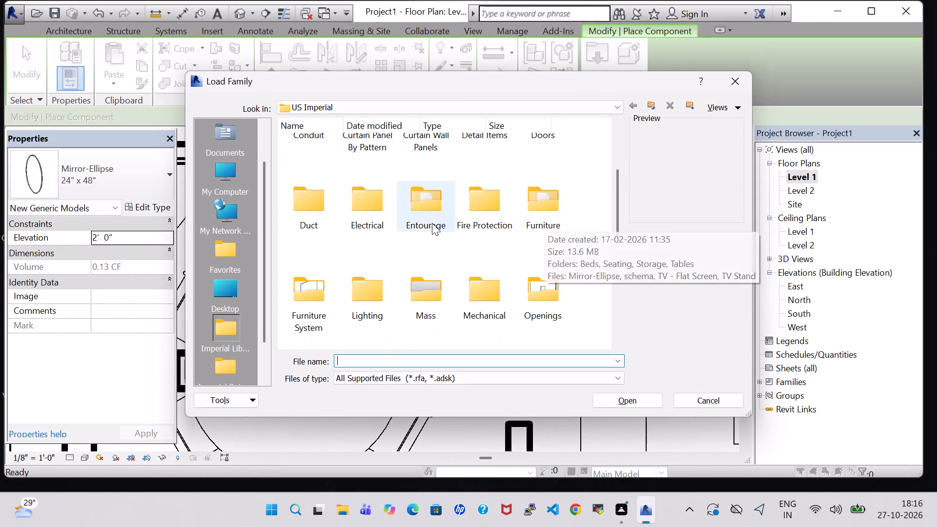
scroll(508, 228, down, 2)
scroll(428, 219, up, 1)
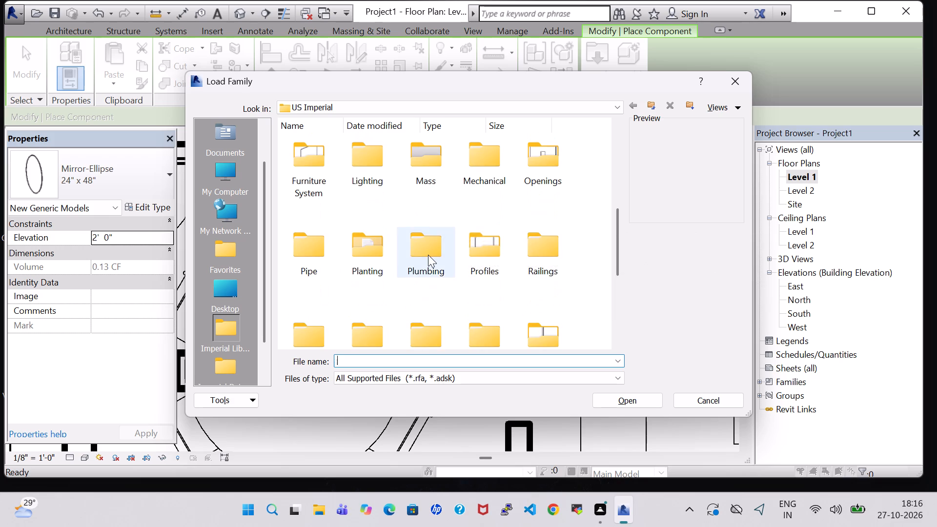
double_click(428, 255)
double_click(318, 164)
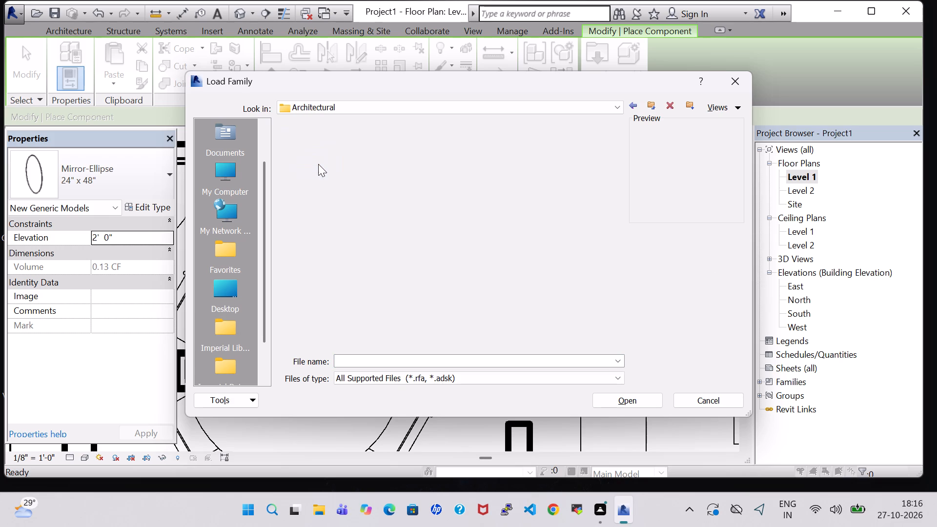
double_click(371, 162)
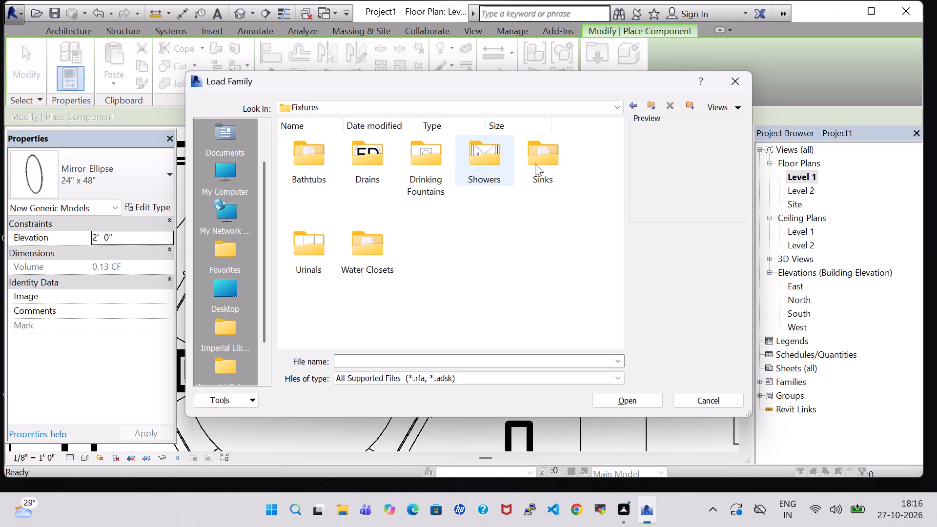
double_click(534, 162)
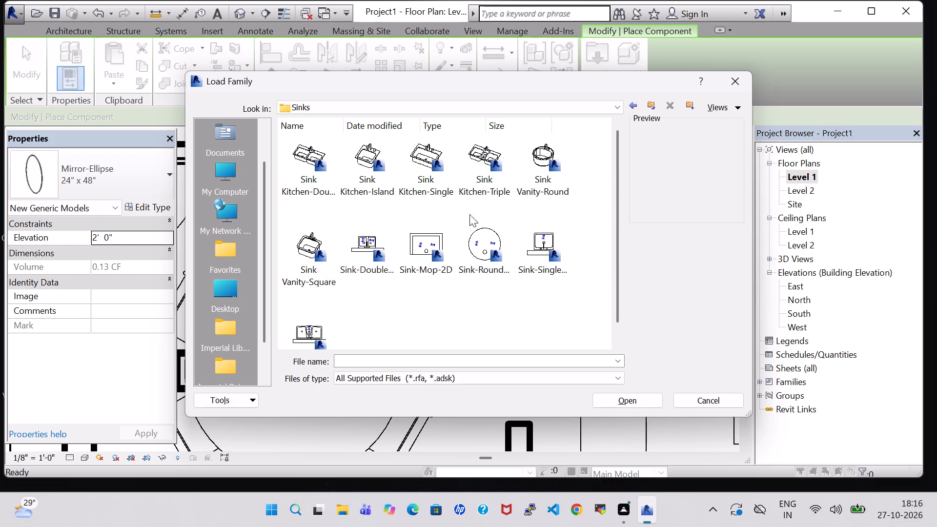
click(575, 159)
click(556, 159)
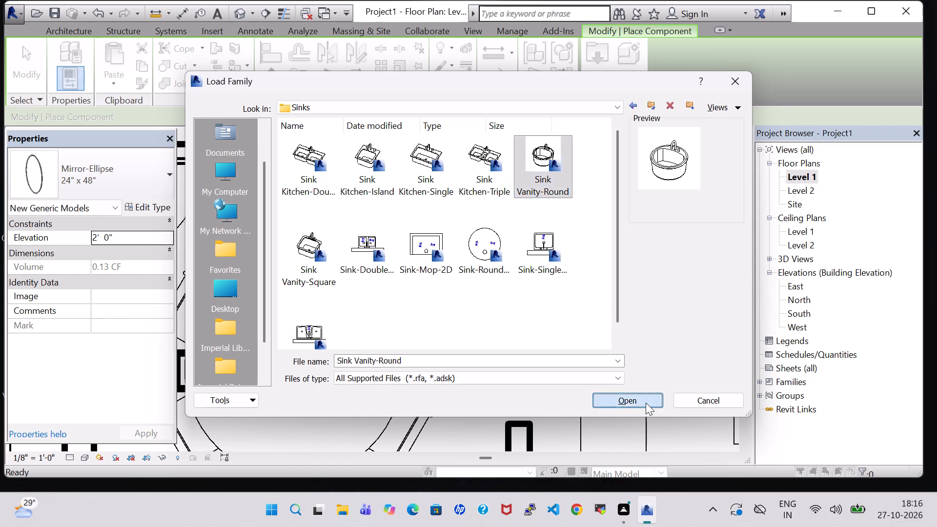
click(646, 403)
Place a 19" x 19" Sink Vanity-Round in front of the mirror on DINNING's upper wall, about 1' - 5" from the partition wall.
scroll(443, 211, up, 5)
middle_drag(449, 215, 449, 328)
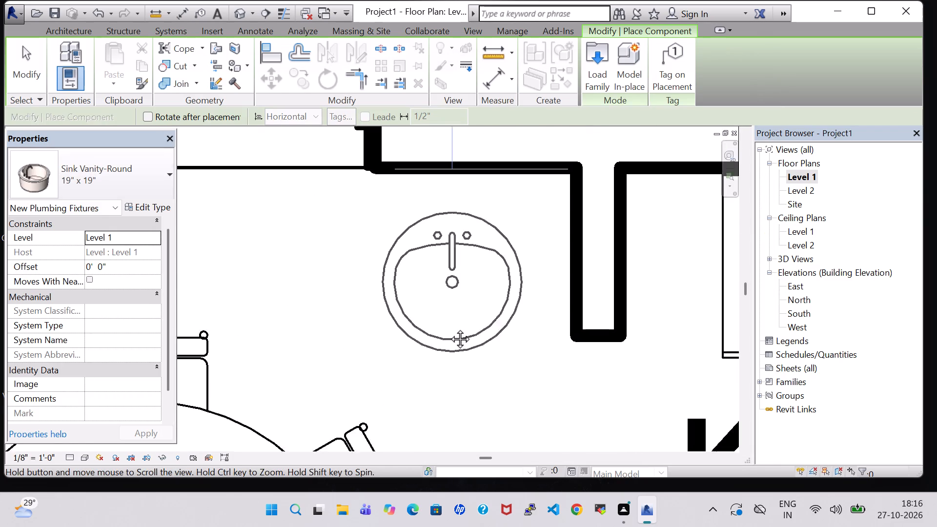
middle_drag(449, 328, 446, 367)
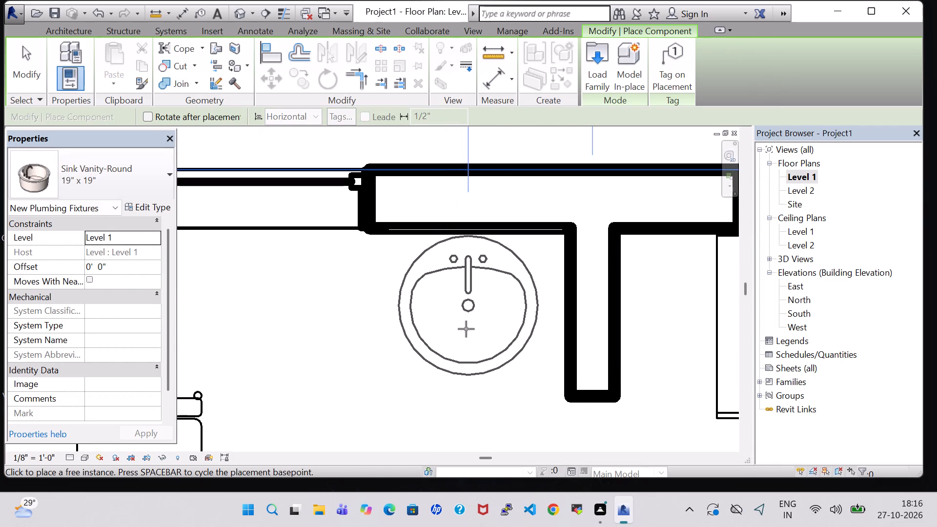
click(466, 329)
key(Escape)
key(Escape)
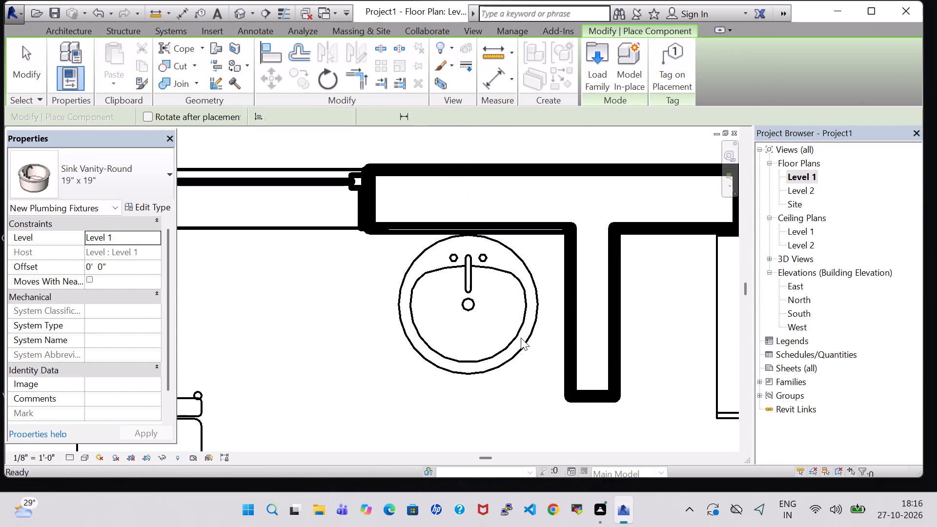
Set the round vanity sink's offset from Level 1 to 2' 0".
click(517, 288)
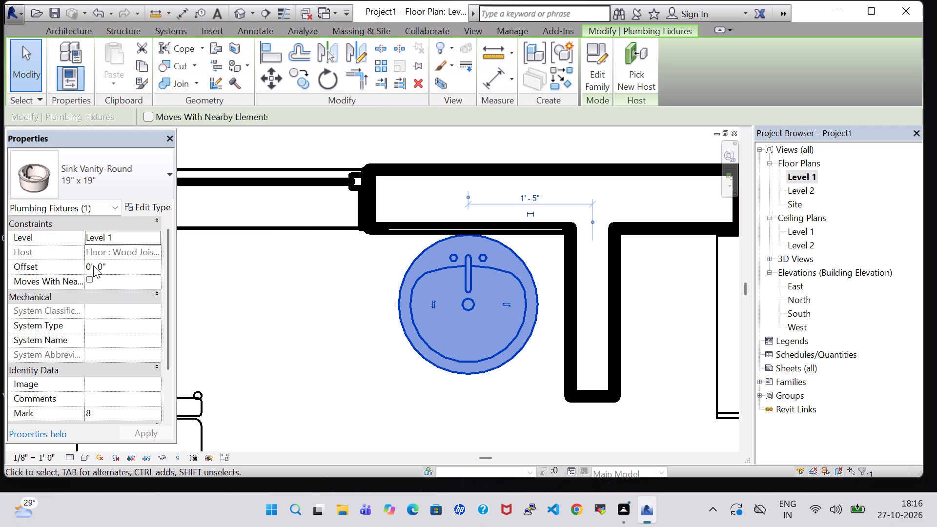
click(93, 265)
key(Left)
key(BackSpace)
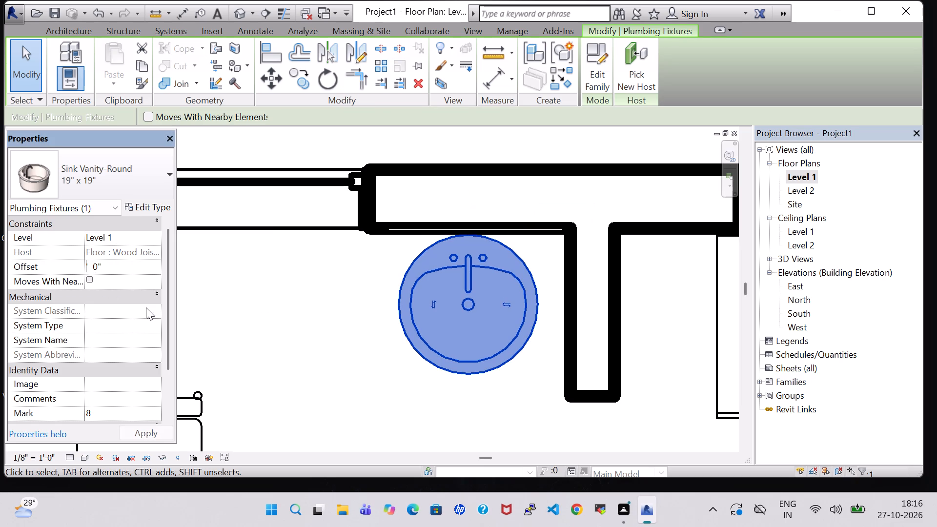
key(2)
key(Return)
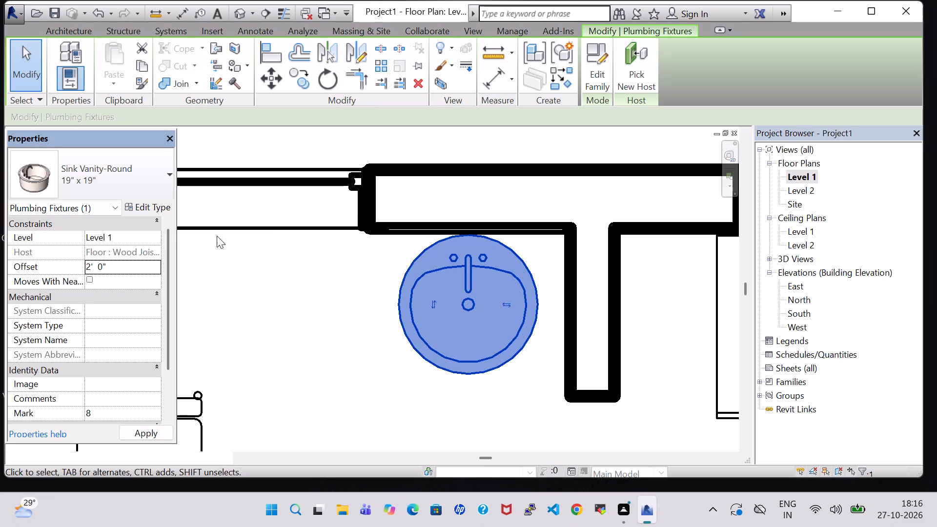
In the 3D view, nudge DINNING's 36" x 72" casement window about 6" away from the mirror and sink.
click(243, 9)
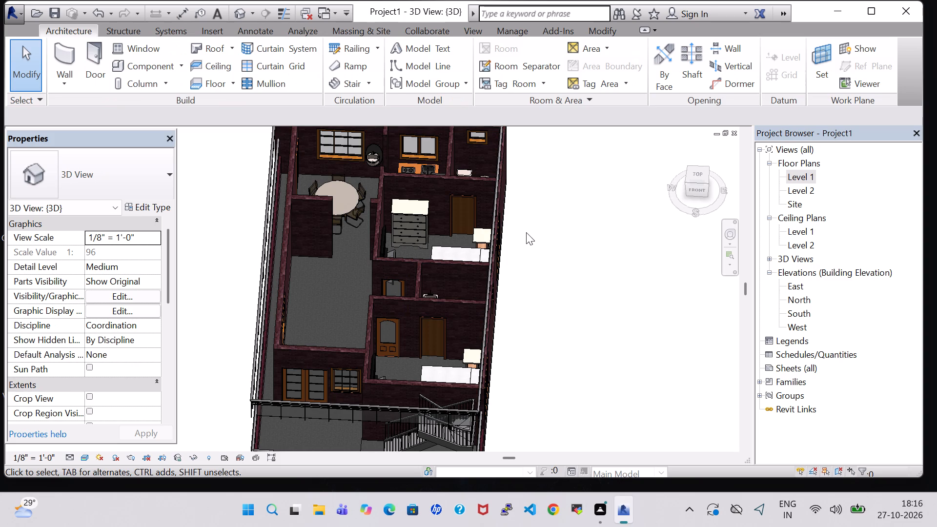
scroll(318, 202, up, 8)
middle_drag(461, 159, 436, 415)
middle_click(435, 418)
double_click(472, 287)
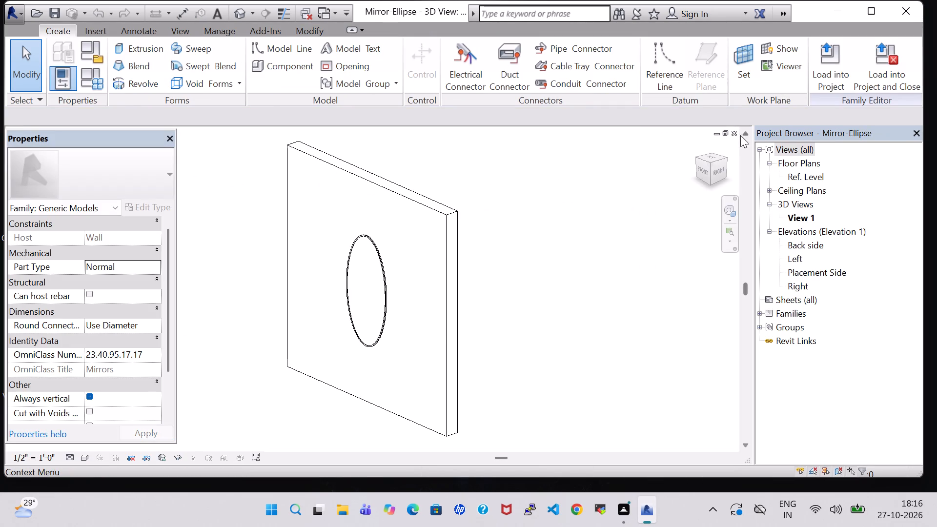
click(733, 132)
click(500, 257)
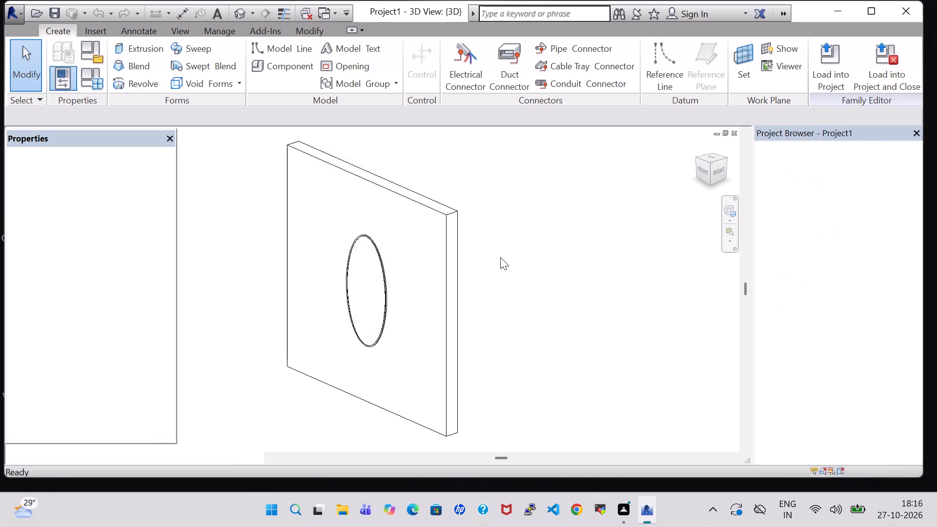
click(389, 253)
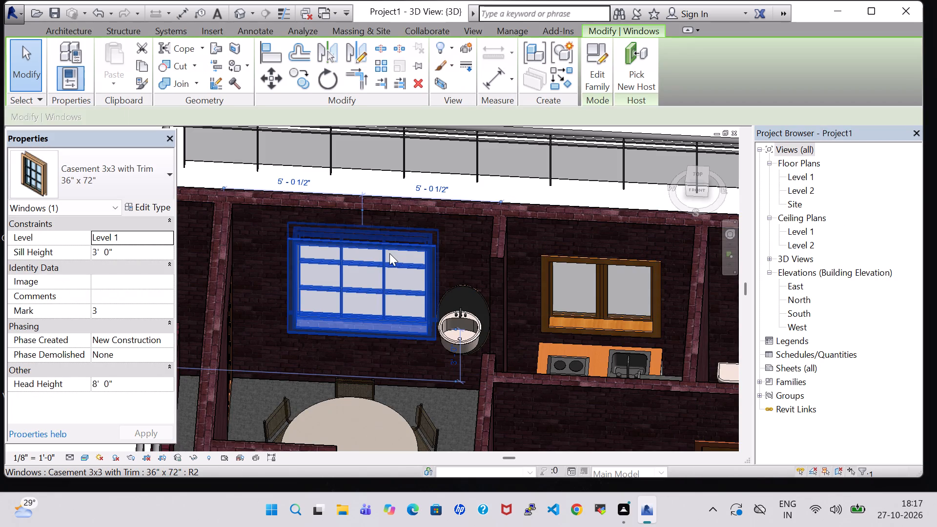
key(Left)
key(Left)
key(Left)
key(Left)
key(Left)
key(Left)
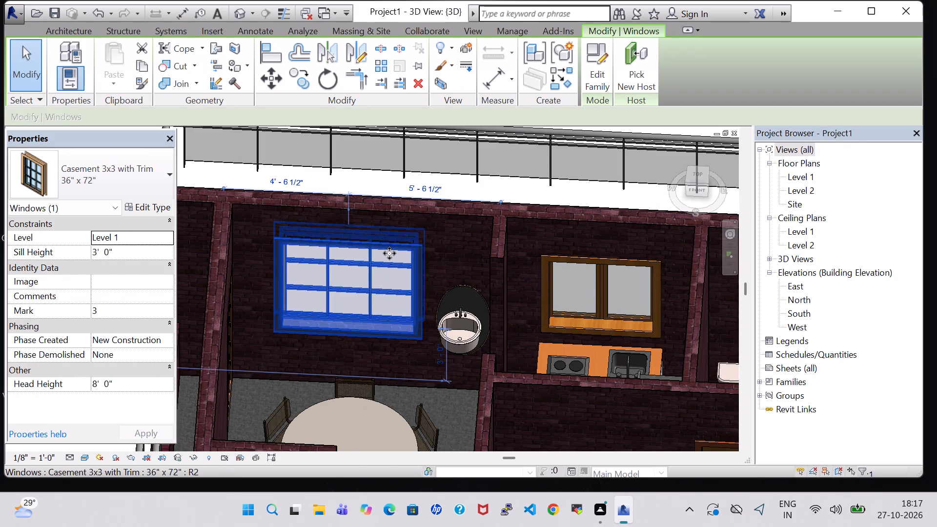
Raise the elliptical mirror to an elevation of 5' 0" above the sink and nudge it slightly toward the casement window.
click(471, 290)
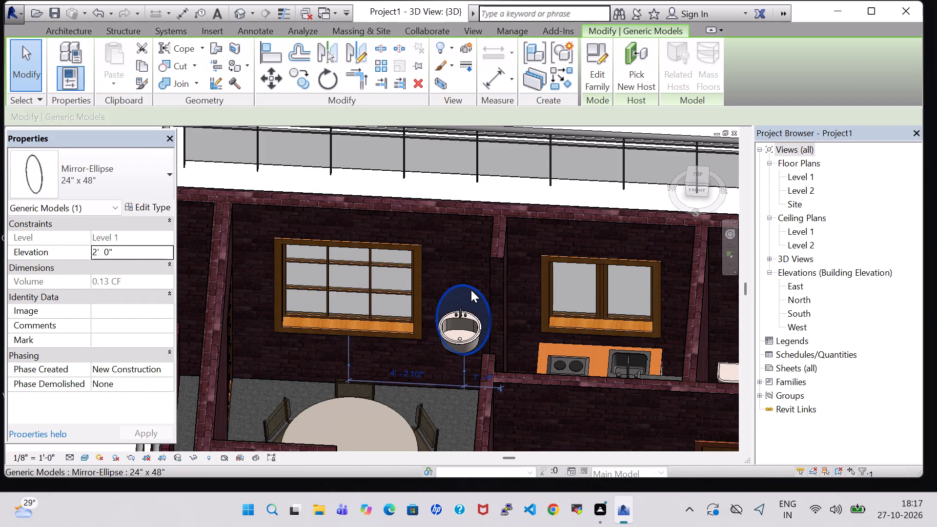
key(Up)
key(Up)
key(Up)
key(Up)
key(Up)
key(Up)
key(Up)
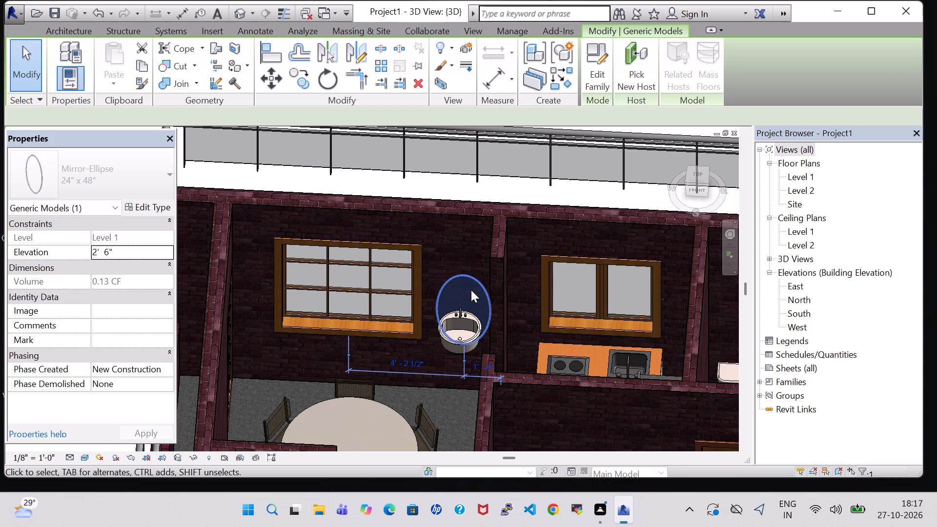
key(Up)
key(Up)
key(Up)
key(Up)
key(Up)
key(Up)
key(Up)
key(Up)
key(Up)
key(Up)
key(Up)
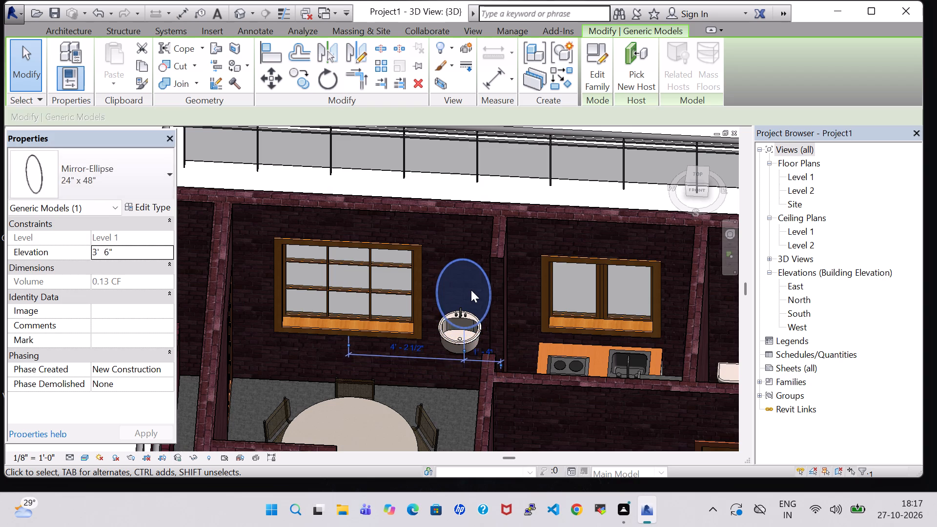
key(Up)
key(Up)
key(Up)
key(Up)
key(Up)
key(Up)
key(Up)
key(Up)
key(Up)
key(Up)
key(Up)
key(Up)
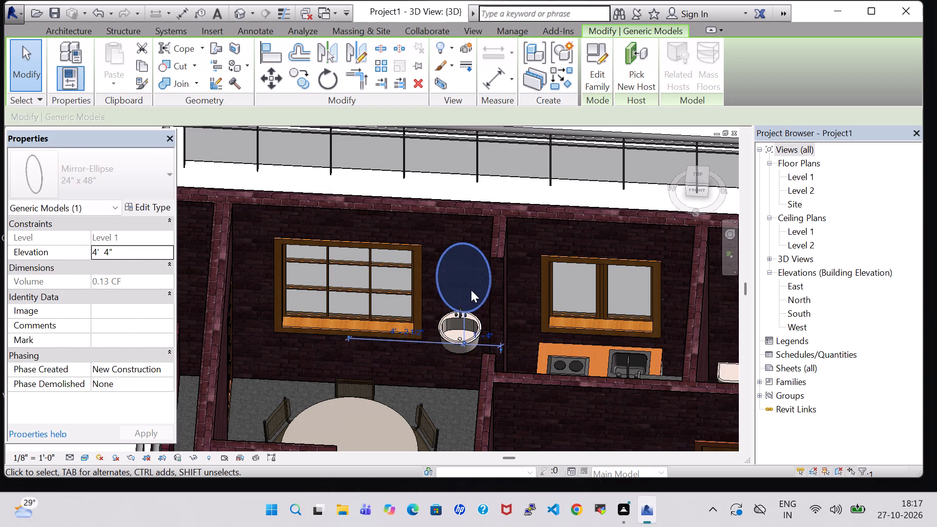
key(Up)
key(Up)
key(Up)
key(Up)
key(Left)
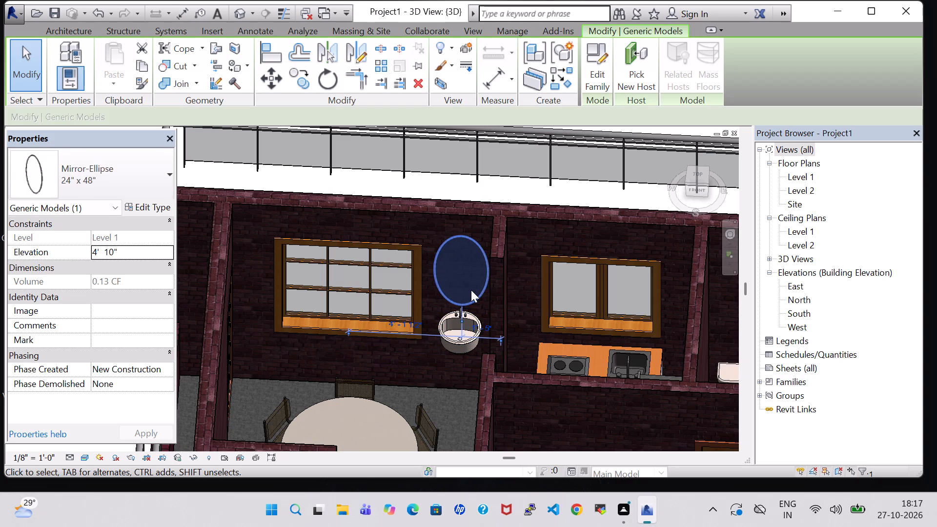
key(Left)
key(Up)
key(Left)
key(Up)
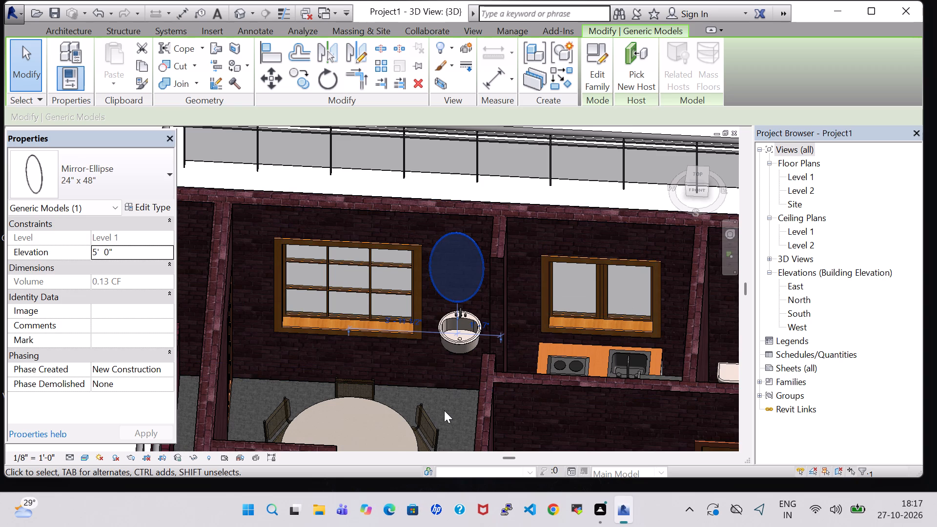
click(318, 181)
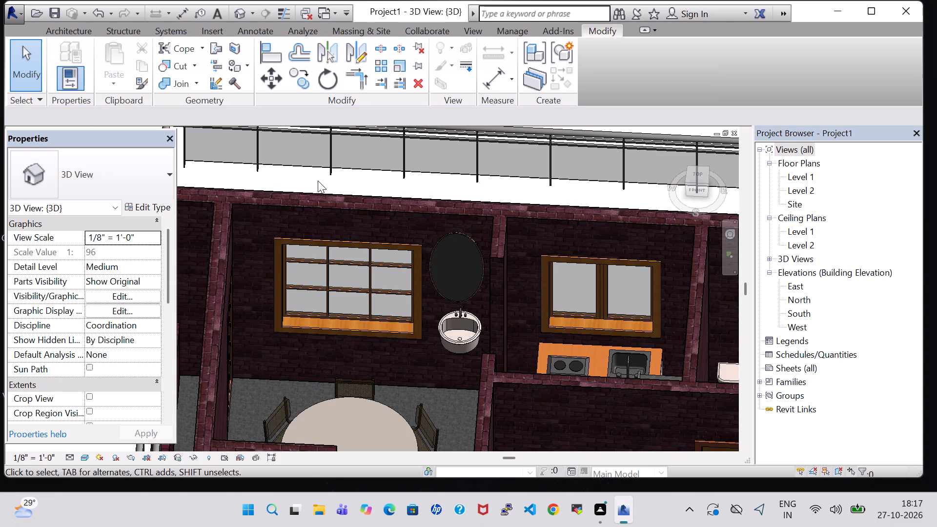
Nudge the round vanity sink slightly toward the casement window to line it up beneath the mirror.
shift+middle_drag(455, 405, 452, 393)
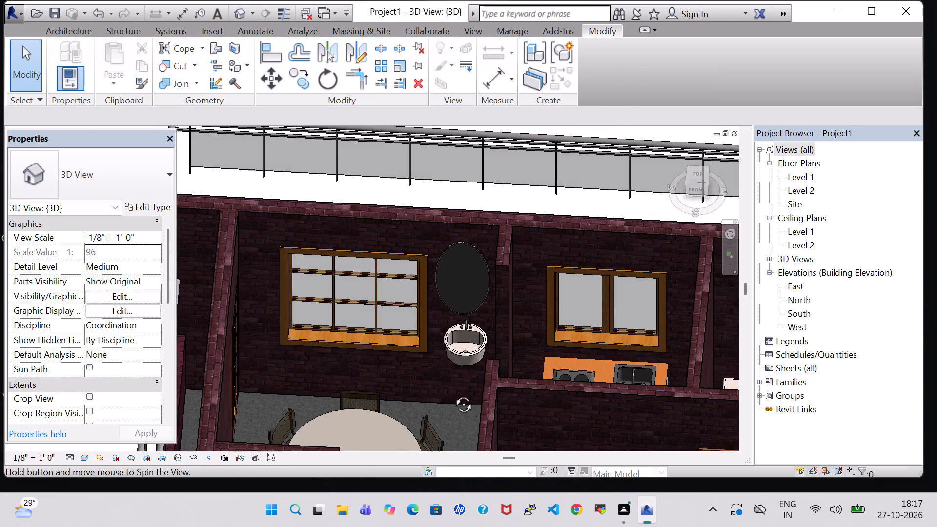
shift+middle_drag(452, 393, 449, 382)
click(477, 376)
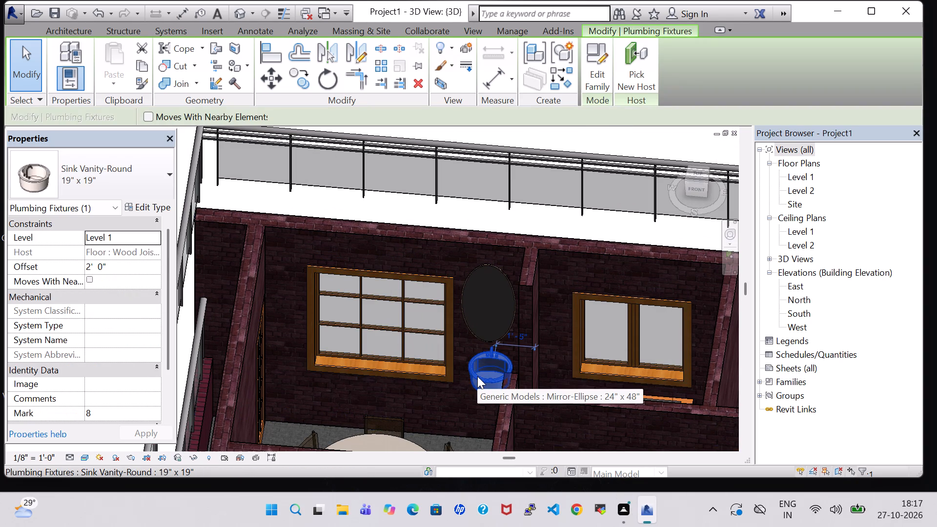
key(Left)
key(Left)
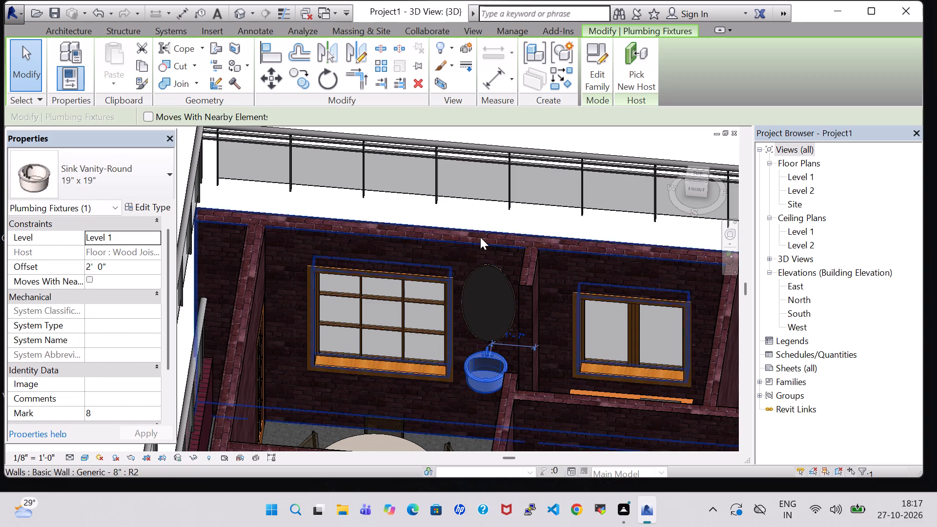
click(469, 216)
In the Level 1 floor plan, load the Table-Round family from the Furniture library's Tables folder as a component.
double_click(798, 174)
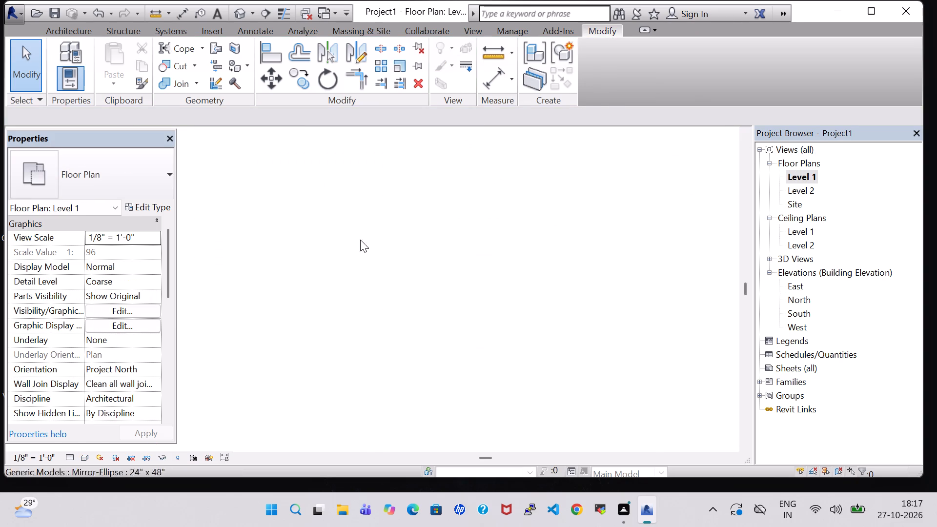
scroll(416, 253, down, 2)
scroll(537, 294, down, 2)
scroll(484, 312, down, 2)
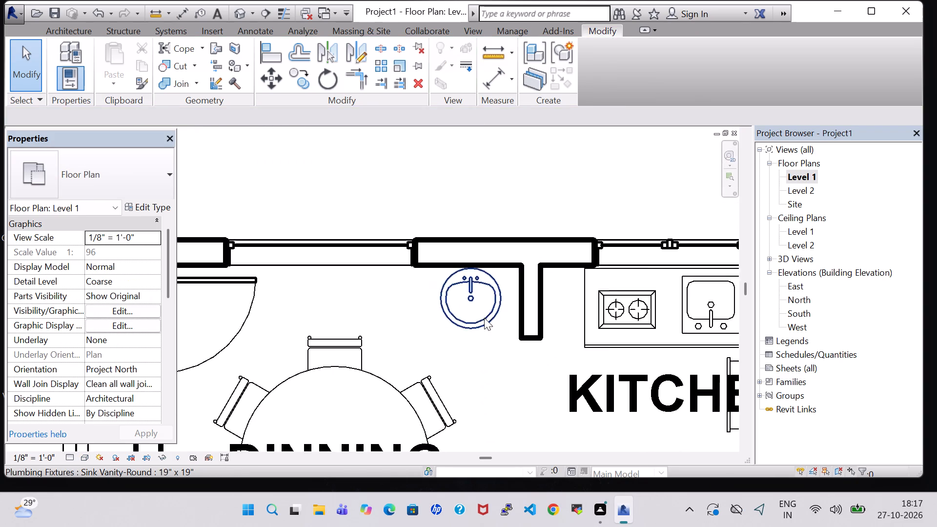
scroll(484, 318, down, 6)
middle_drag(503, 357, 503, 267)
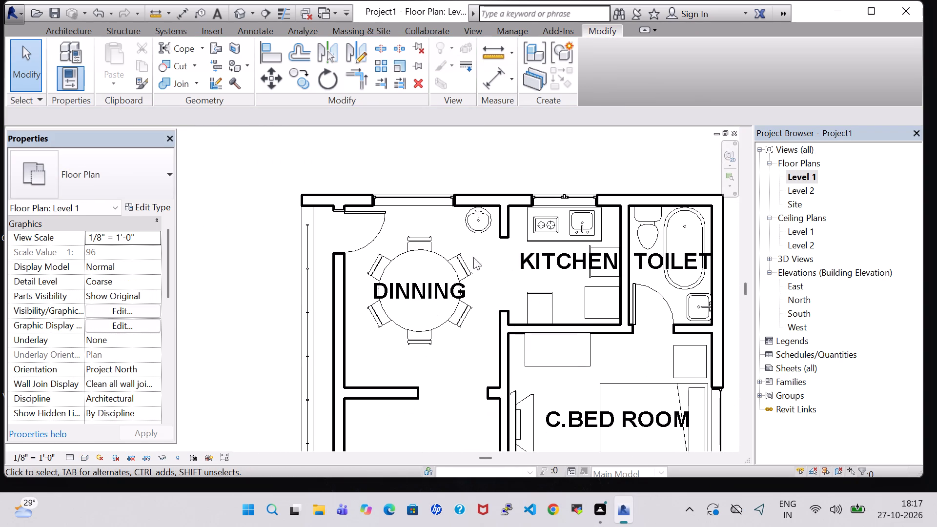
click(67, 25)
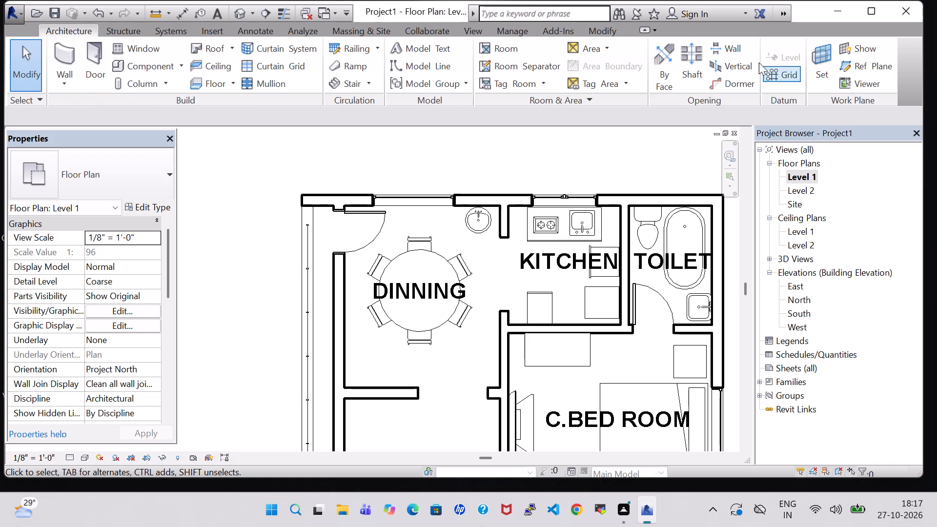
click(157, 66)
click(604, 74)
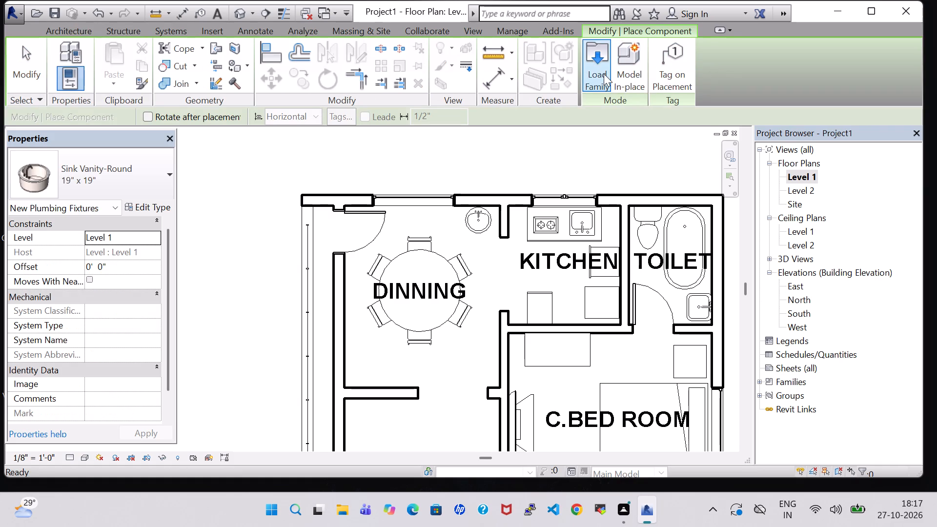
scroll(556, 205, down, 1)
double_click(545, 202)
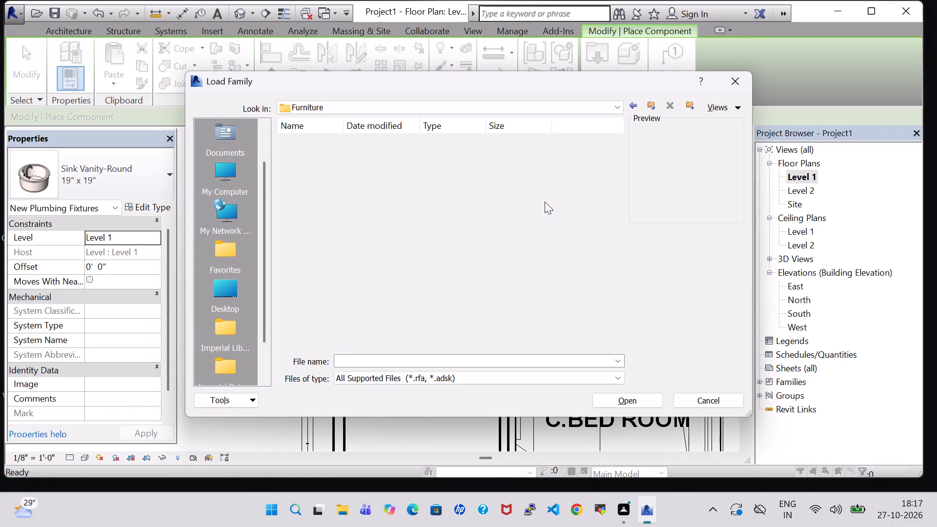
double_click(487, 158)
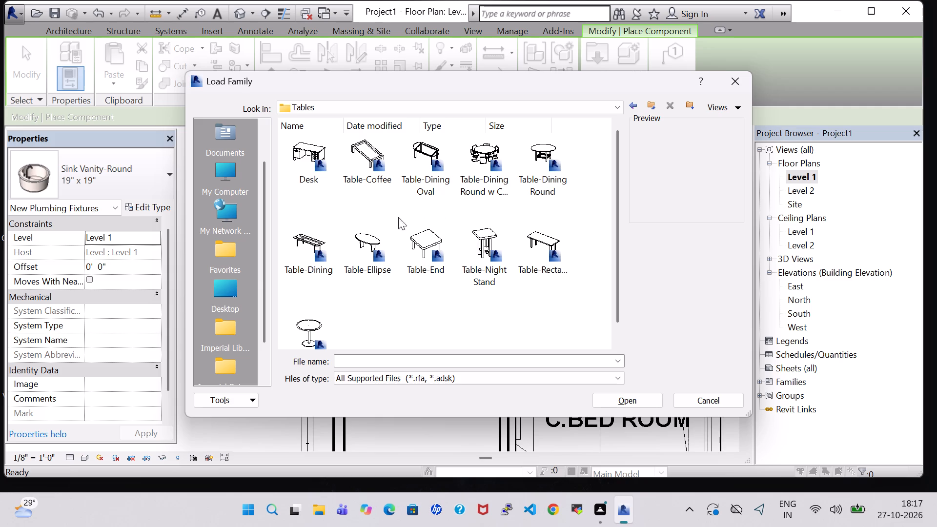
click(309, 316)
click(617, 399)
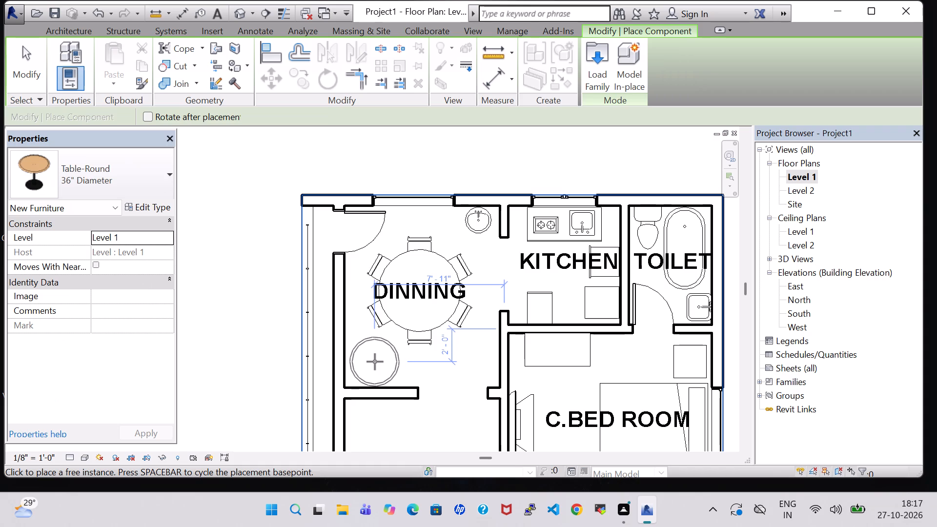
Place a 36" diameter Table-Round in DINNING's corner beside the short partition wall, below the dining set in plan.
click(375, 362)
key(Escape)
key(Escape)
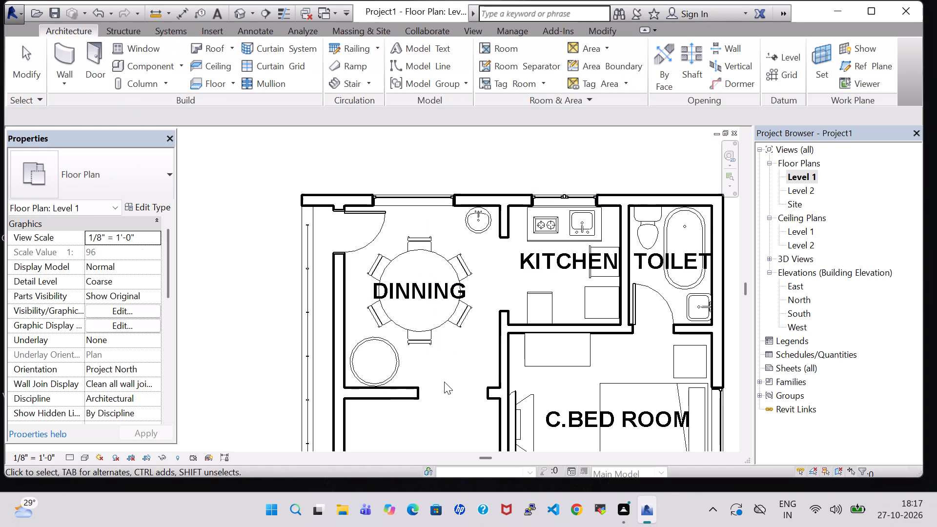
Load the RPC Plant - Tropical family from the US Imperial Planting library as a component.
click(145, 65)
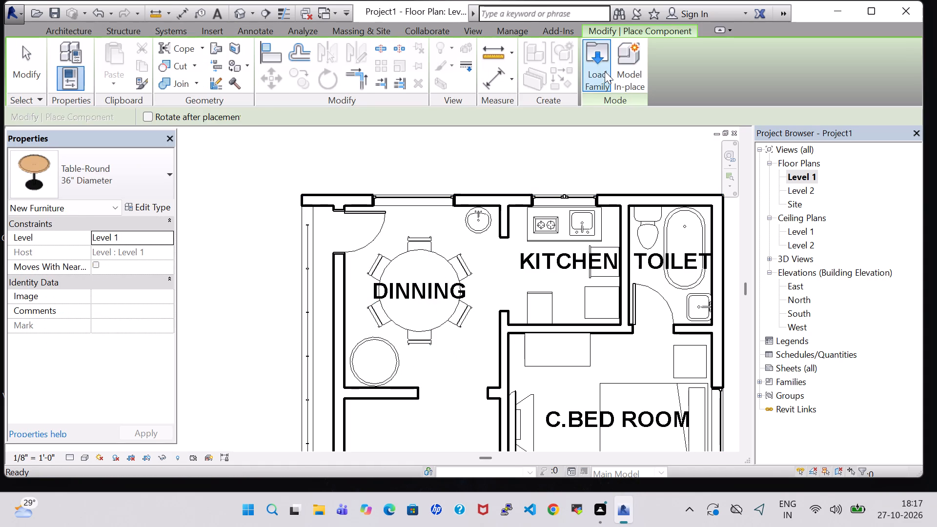
click(605, 71)
scroll(527, 218, down, 1)
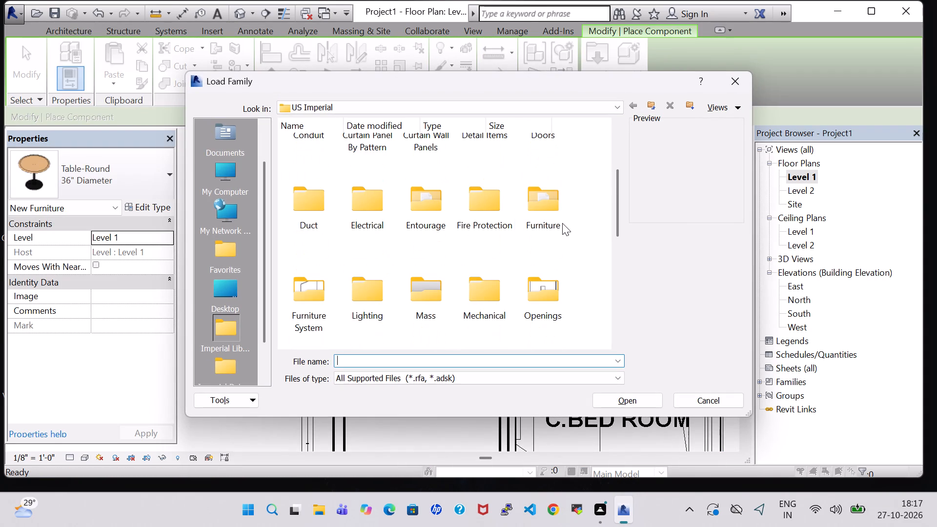
scroll(495, 224, down, 1)
double_click(373, 243)
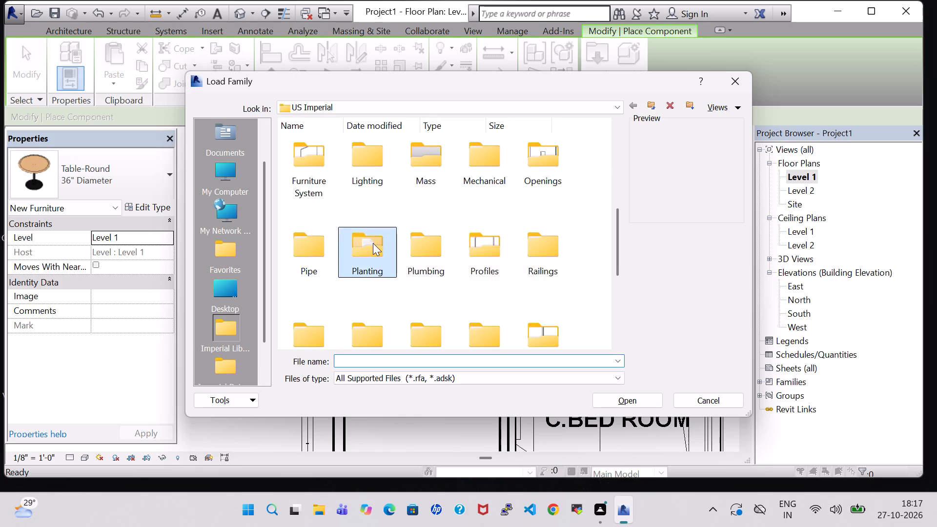
click(324, 160)
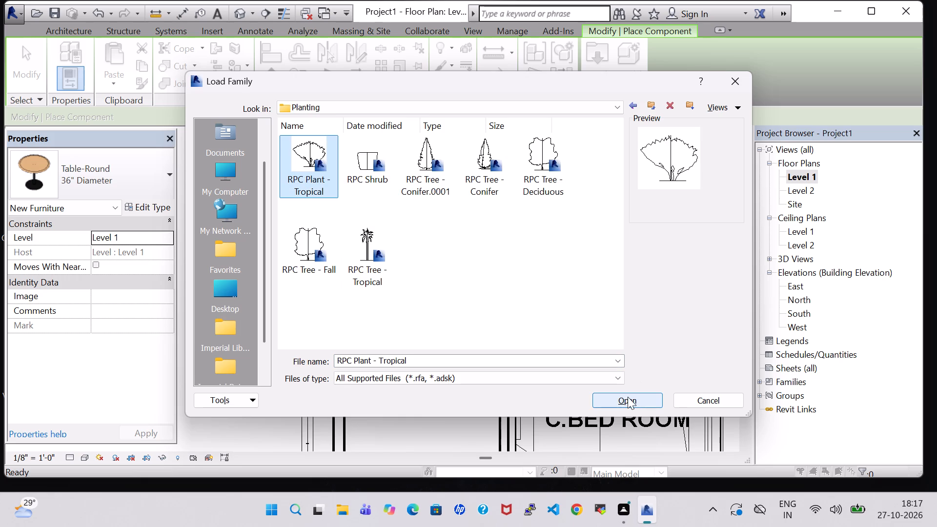
click(628, 397)
Place an RPC Plant - Tropical of type Agave - 1.5' at the centre of the small round table.
scroll(415, 352, up, 9)
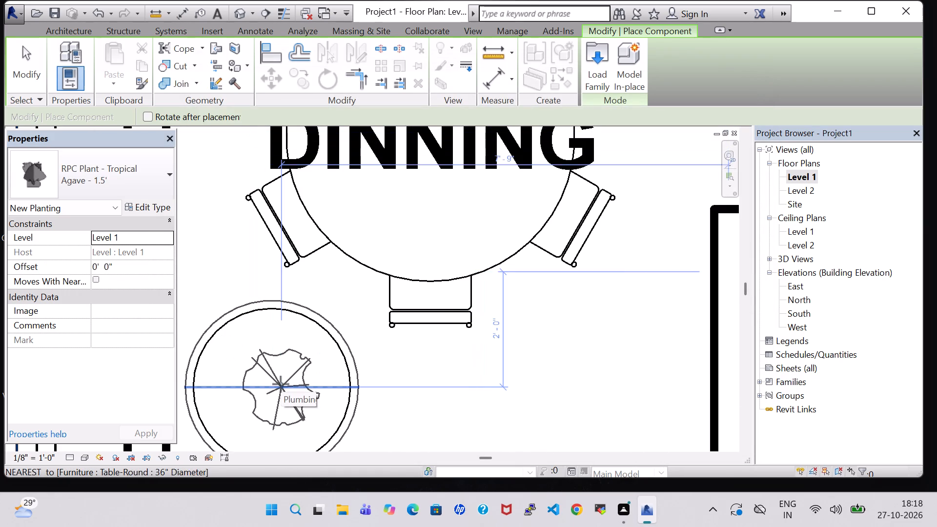
click(273, 384)
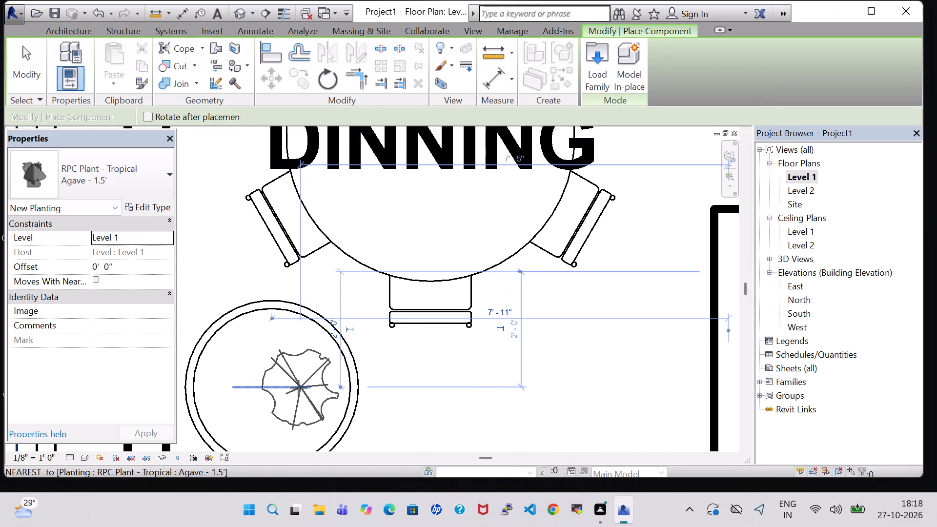
key(Escape)
key(Escape)
Check the small round table's type properties for its height.
click(326, 333)
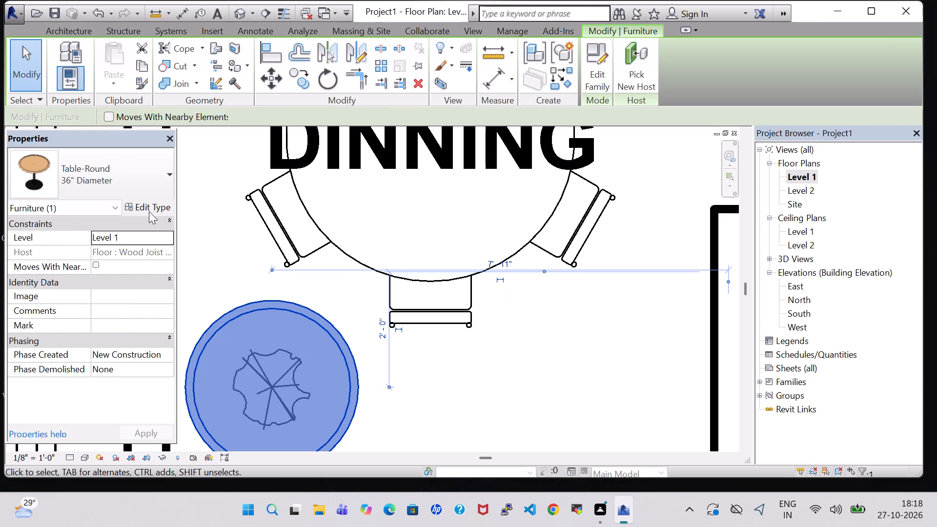
click(148, 210)
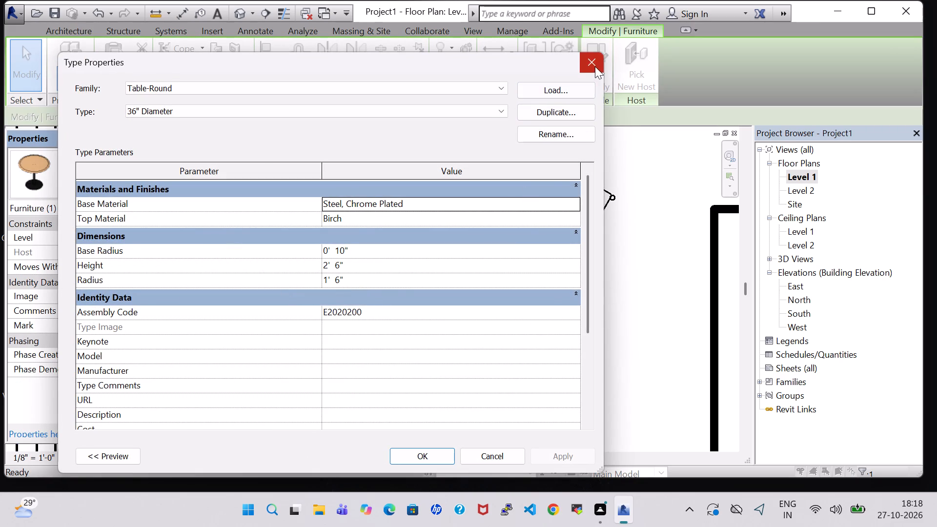
click(601, 59)
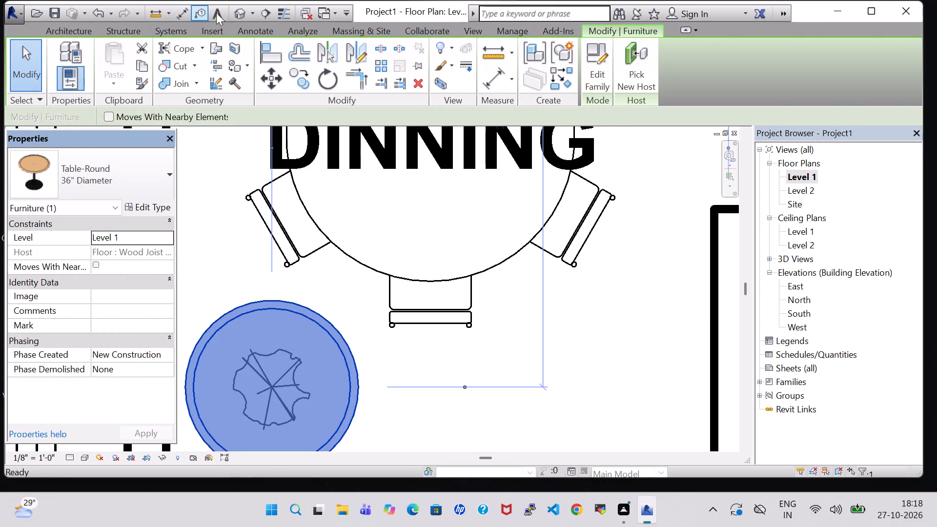
In the 3D view, set the tropical plant's offset from Level 1 to 2' 6" to rest it on the round table.
click(236, 10)
scroll(430, 340, up, 1)
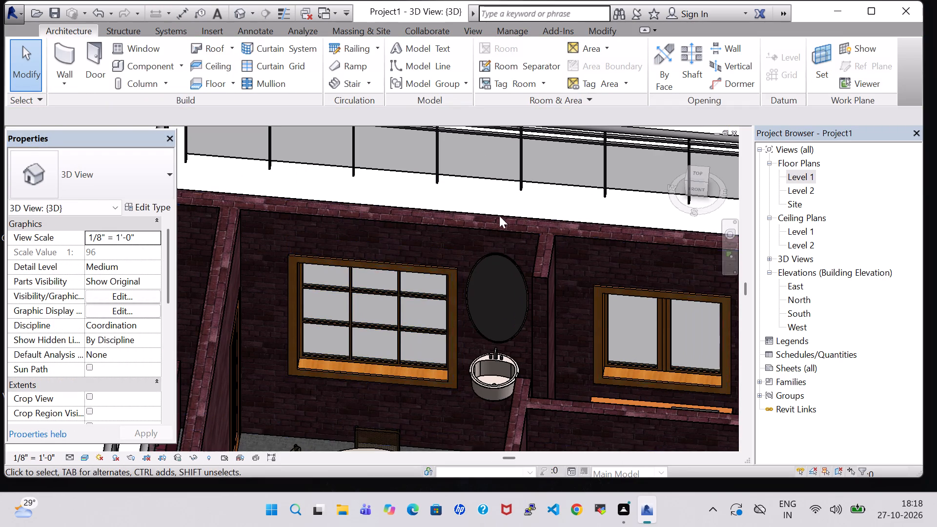
middle_drag(500, 240, 527, 88)
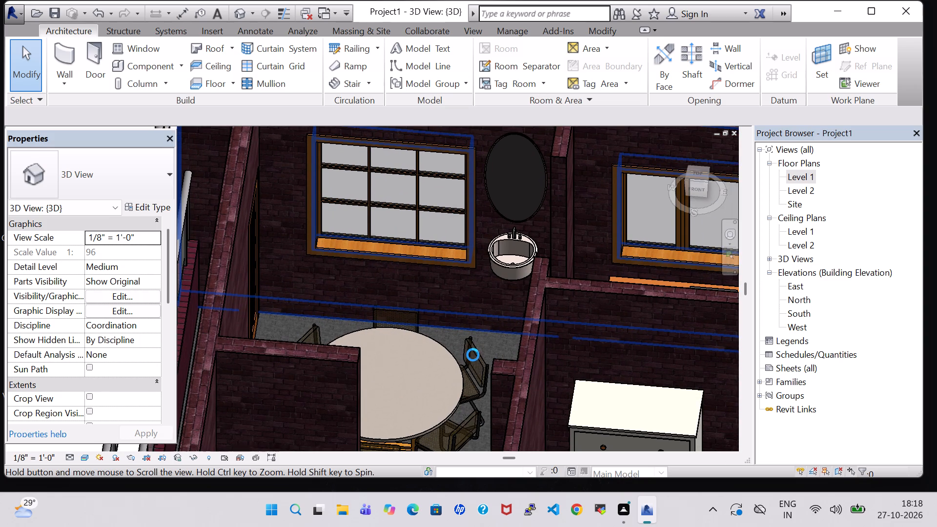
scroll(474, 363, down, 2)
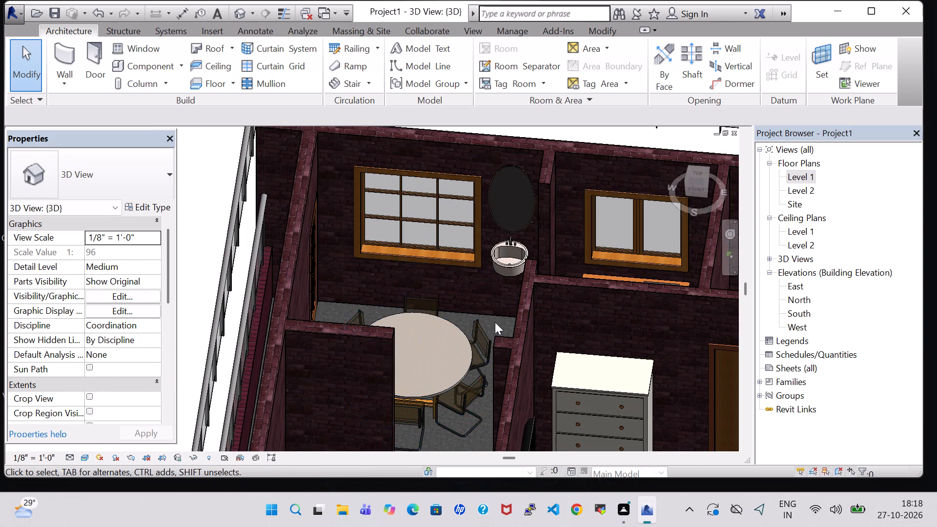
click(495, 322)
shift+middle_click(445, 296)
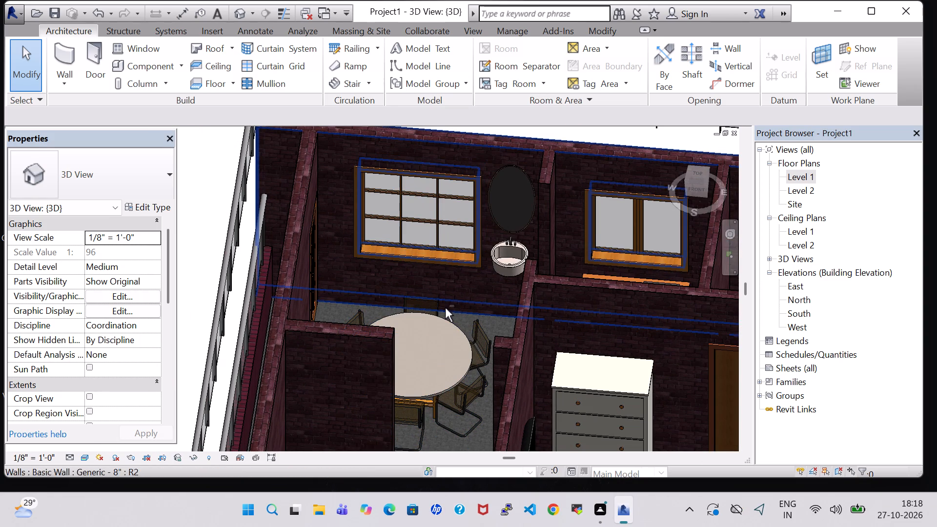
shift+middle_click(445, 323)
scroll(447, 322, down, 2)
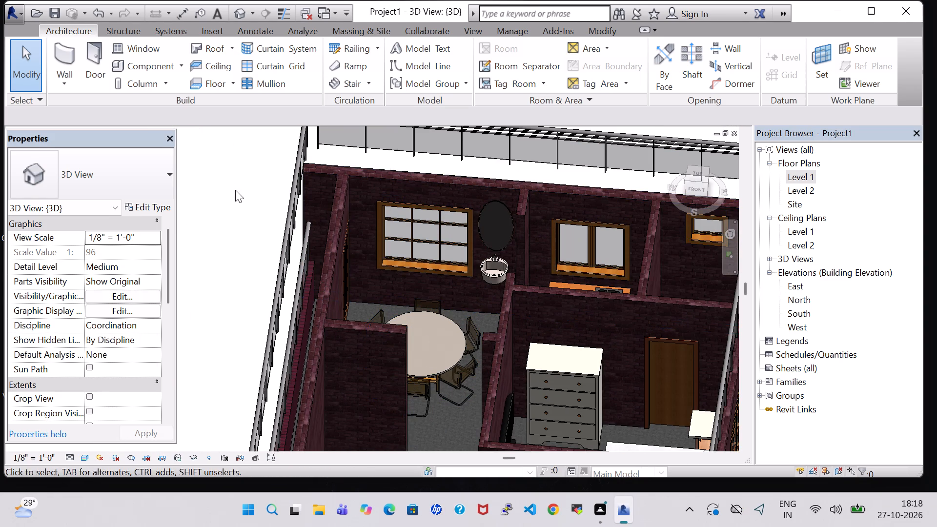
shift+middle_drag(235, 190, 230, 384)
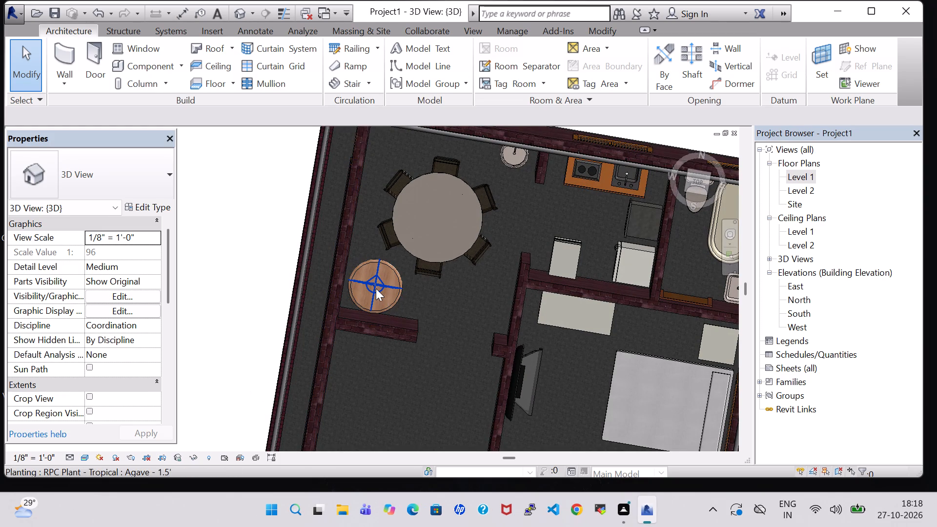
click(376, 288)
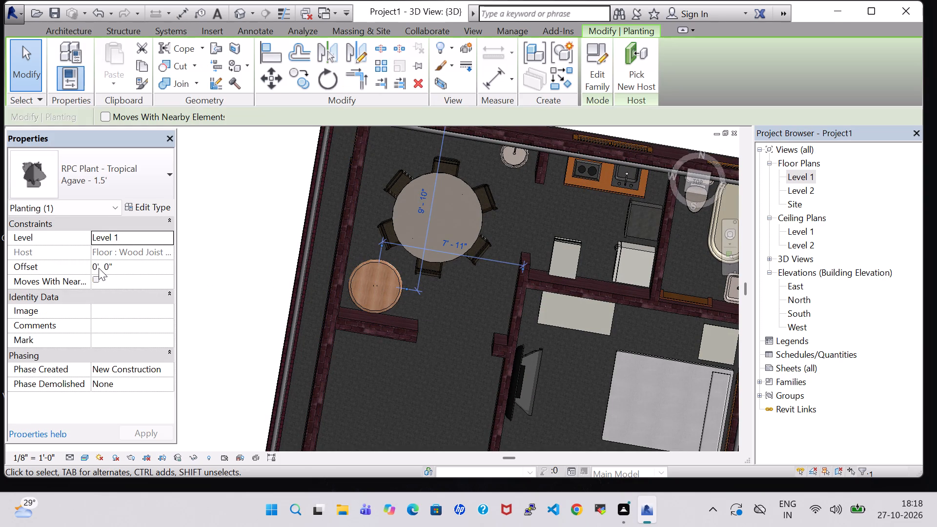
click(99, 268)
key(BackSpace)
key(2)
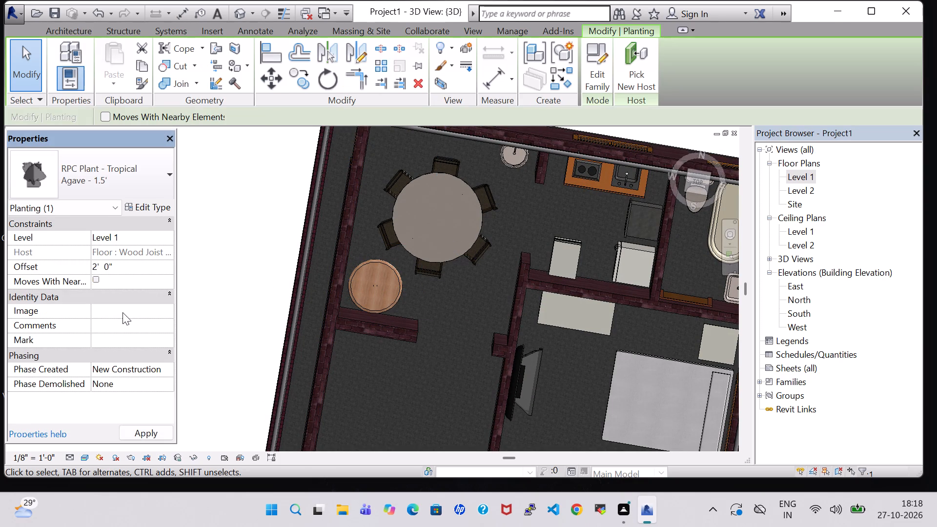
click(107, 266)
key(BackSpace)
key(6)
key(Return)
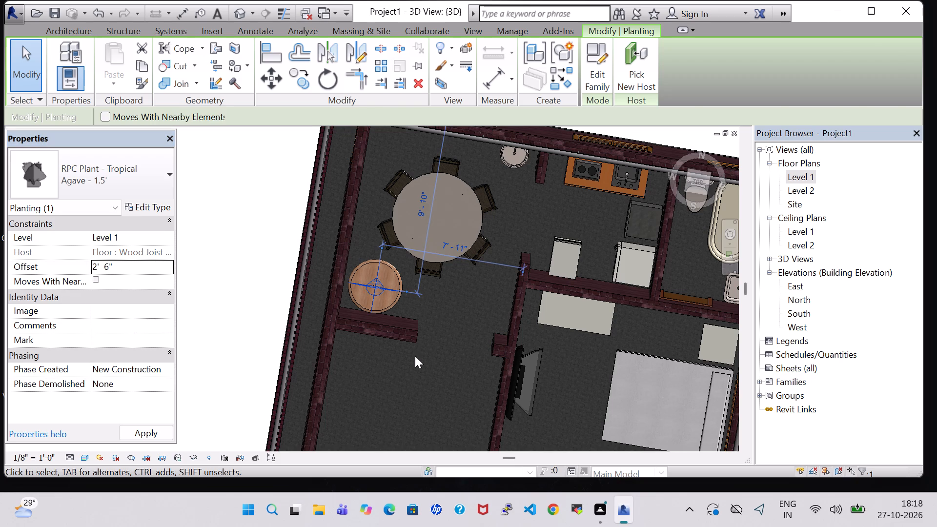
click(415, 356)
Change the tropical plant on the small round table to the Crane Lily - 3' type.
shift+middle_drag(440, 340, 437, 274)
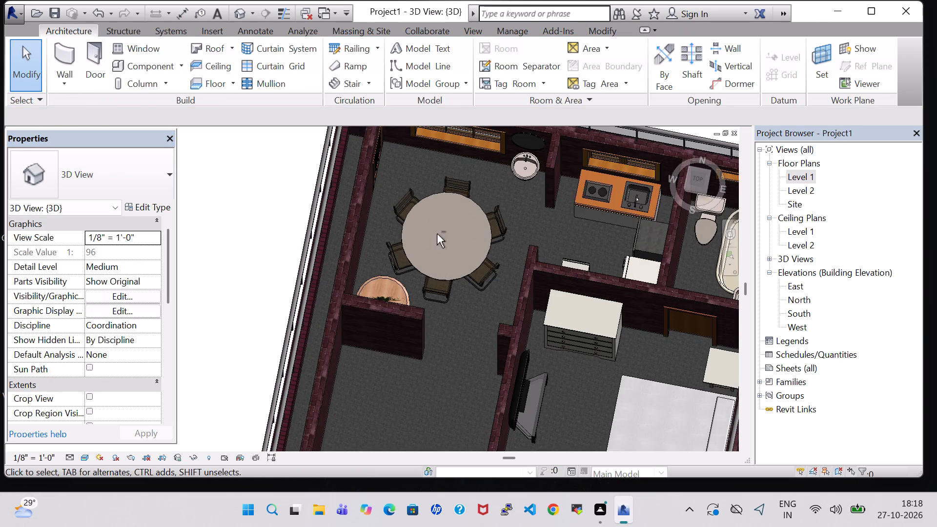
shift+middle_drag(450, 335, 392, 277)
shift+middle_click(390, 273)
middle_drag(562, 377, 505, 375)
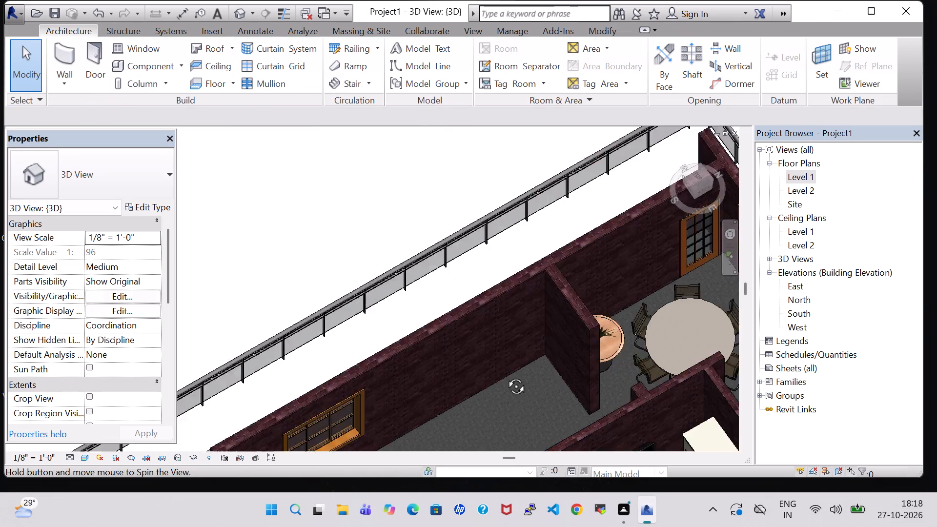
middle_drag(505, 375, 493, 374)
scroll(673, 401, up, 9)
middle_drag(532, 397, 377, 294)
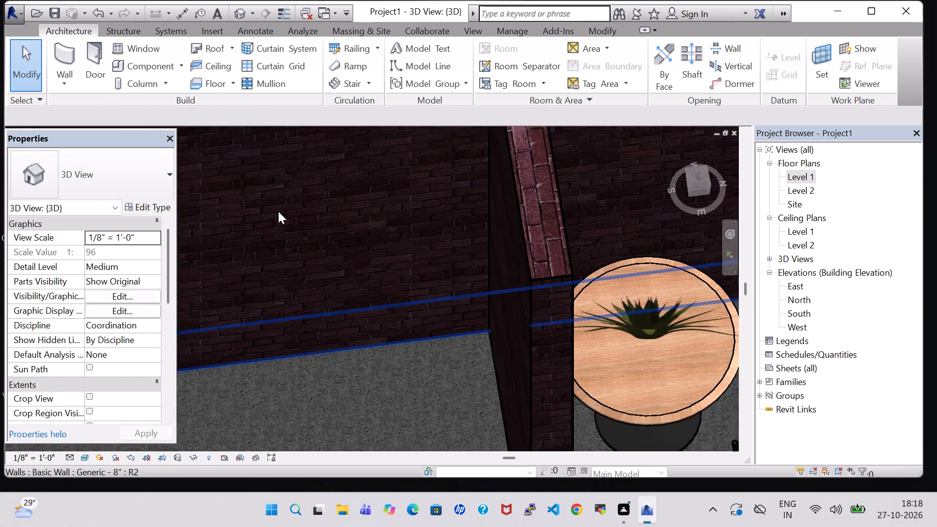
click(597, 262)
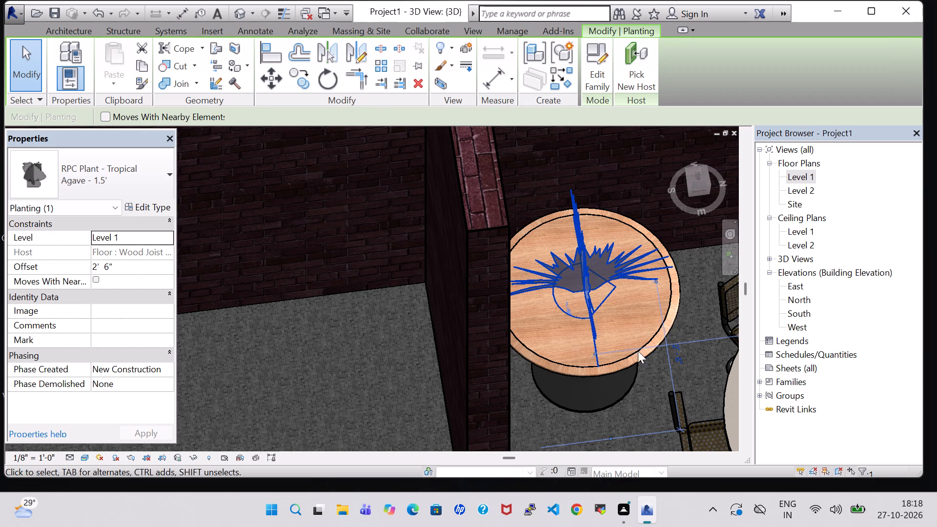
click(643, 391)
click(596, 281)
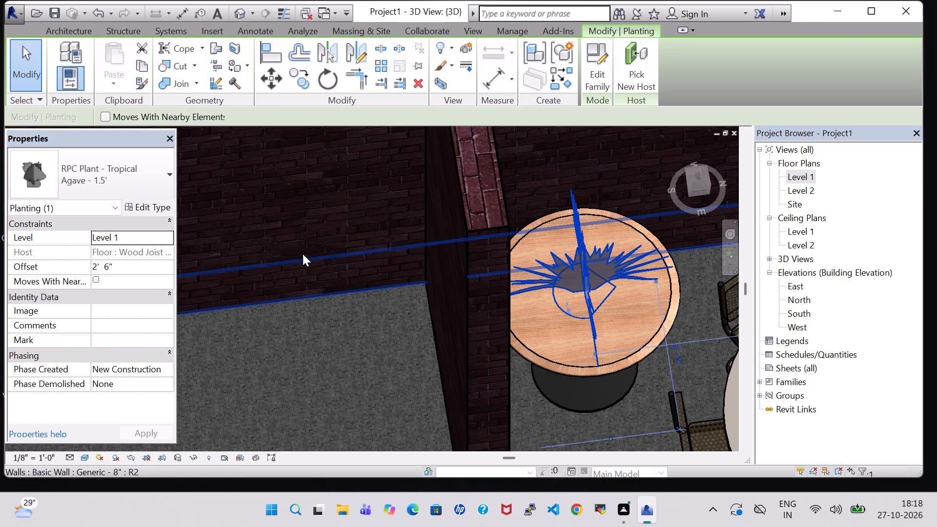
click(97, 181)
click(86, 272)
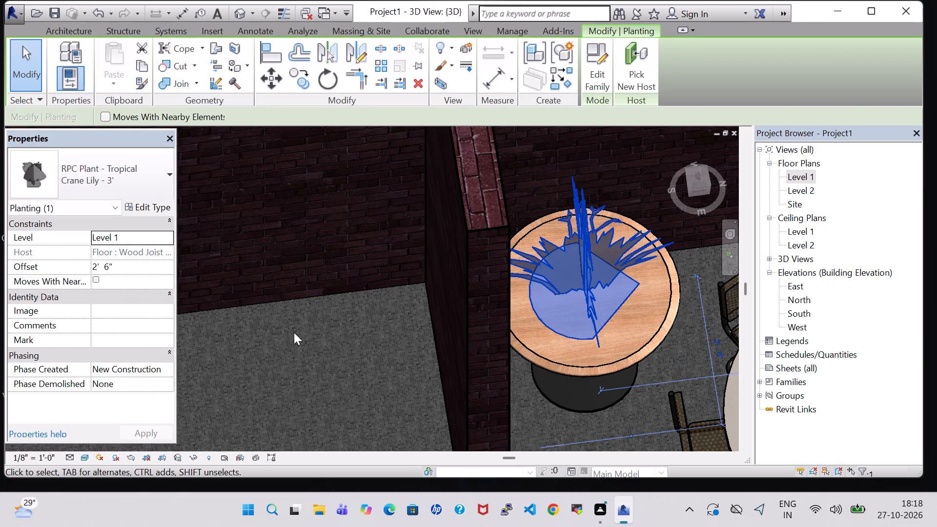
click(316, 345)
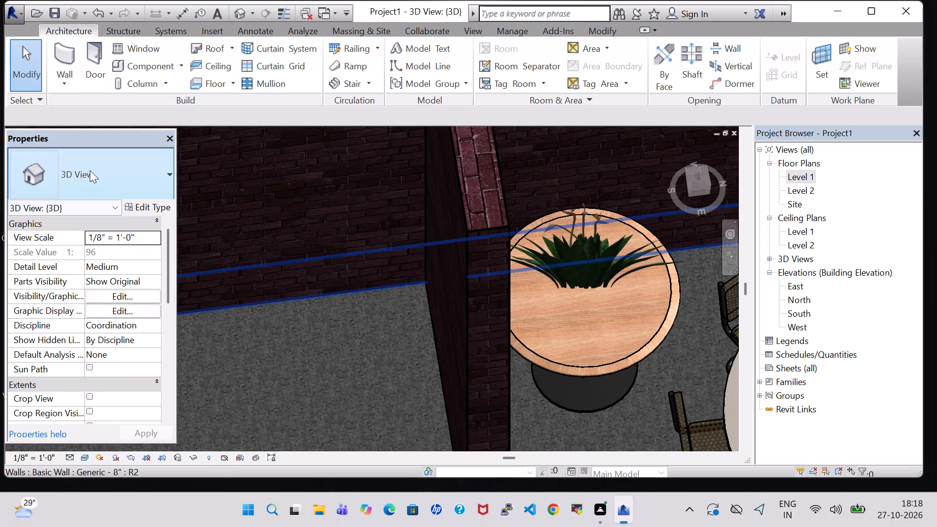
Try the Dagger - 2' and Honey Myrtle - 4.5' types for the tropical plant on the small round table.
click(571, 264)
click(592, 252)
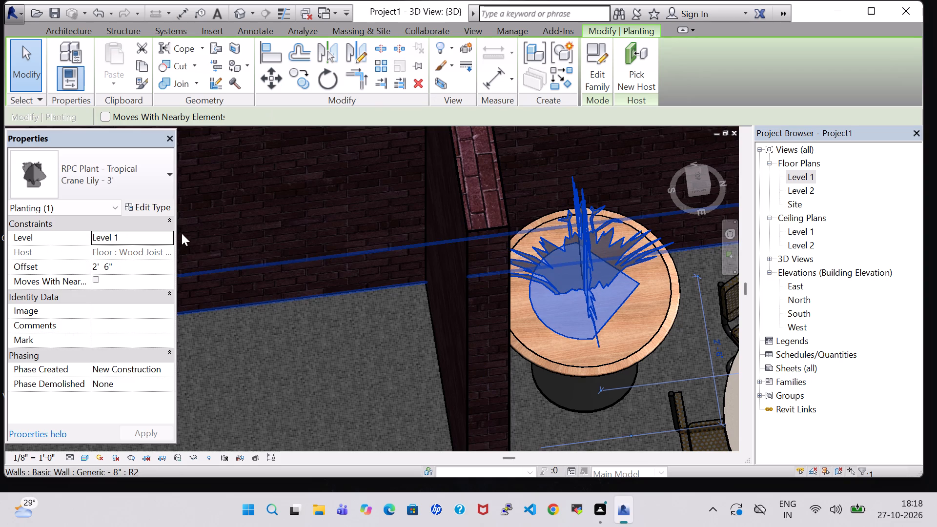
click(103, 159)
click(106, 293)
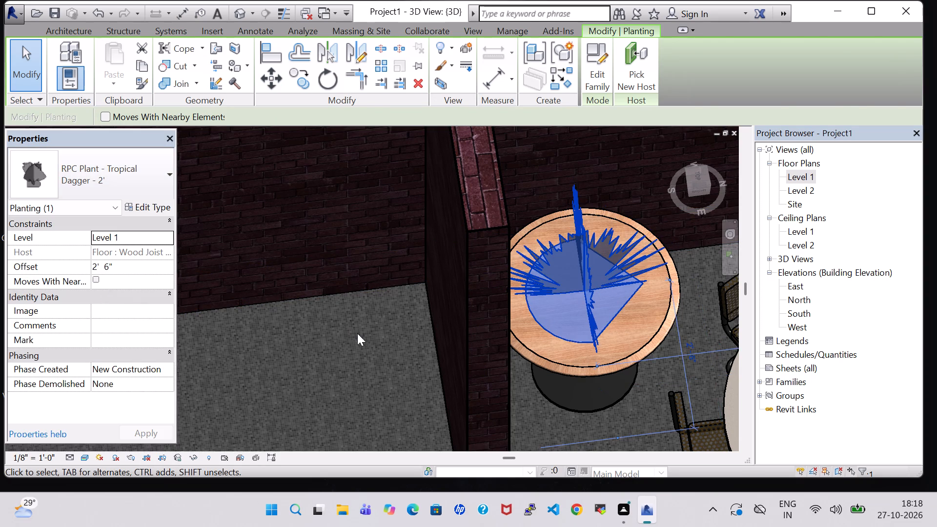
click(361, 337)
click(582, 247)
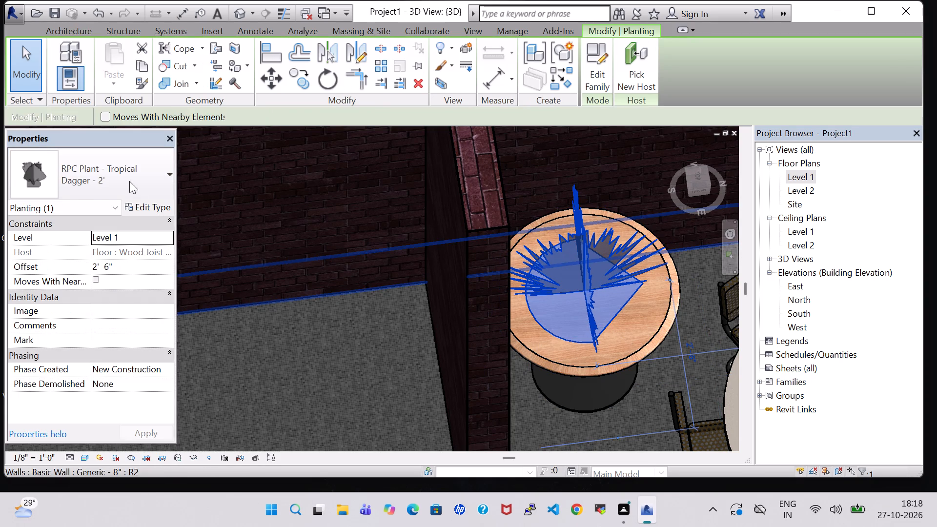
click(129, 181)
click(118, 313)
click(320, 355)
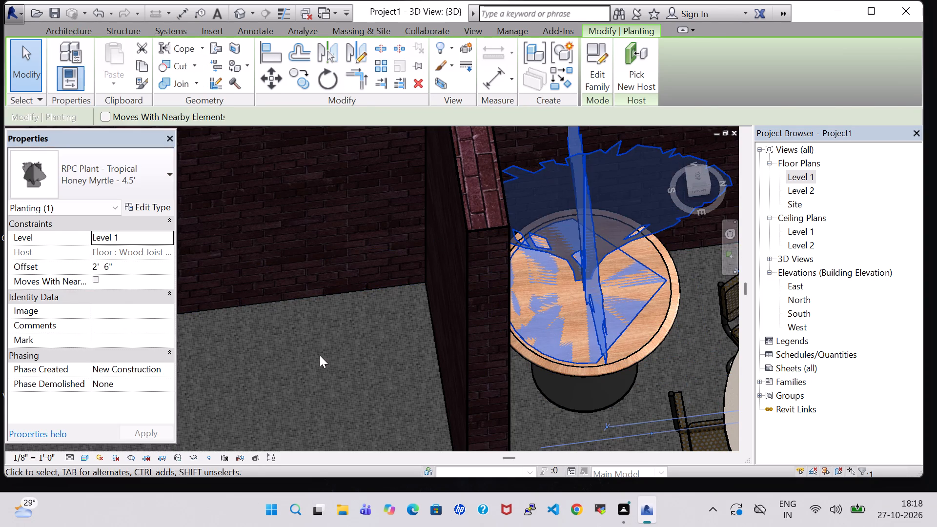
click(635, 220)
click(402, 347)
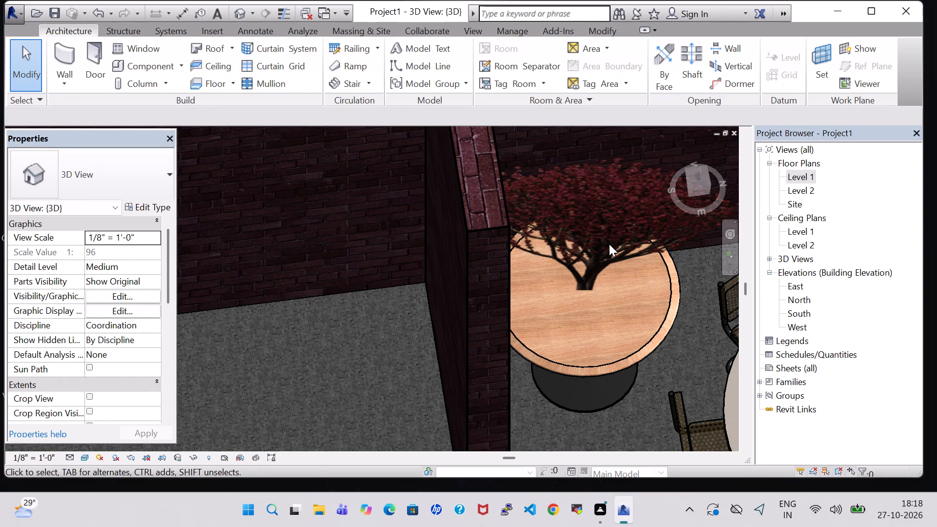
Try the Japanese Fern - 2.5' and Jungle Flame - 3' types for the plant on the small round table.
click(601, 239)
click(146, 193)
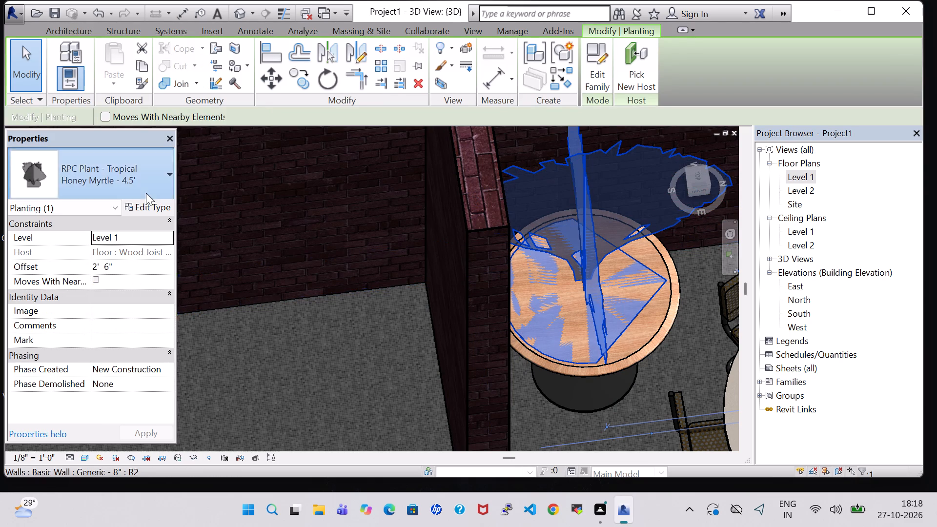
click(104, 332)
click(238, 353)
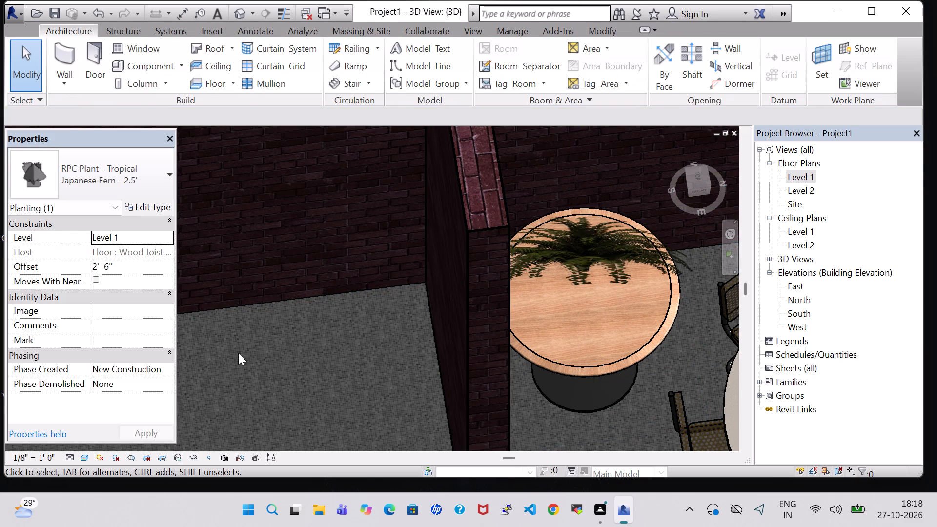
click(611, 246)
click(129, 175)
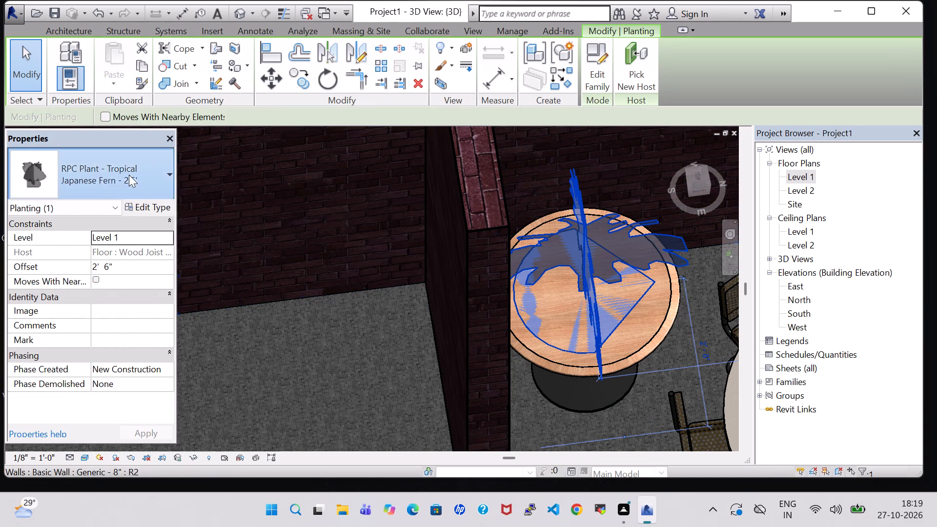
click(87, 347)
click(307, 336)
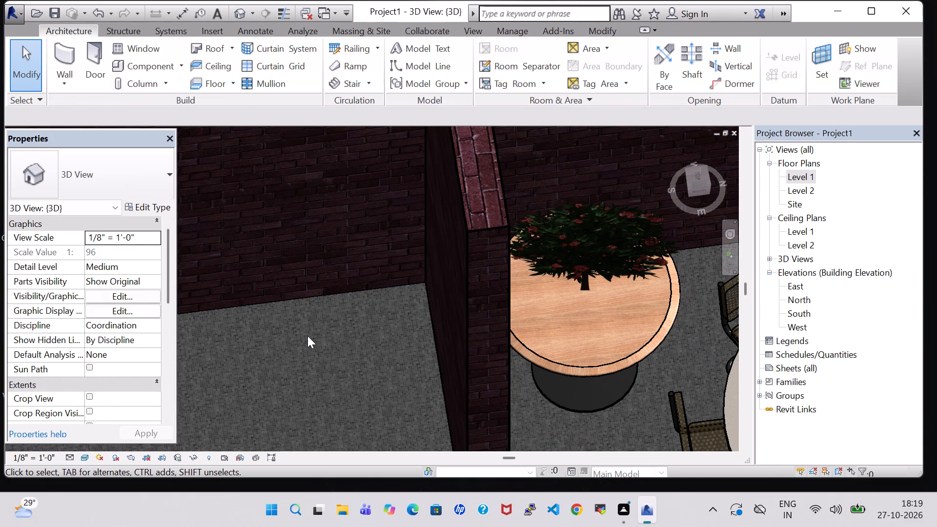
Change the tropical plant on the small round table back to the Crane Lily - 3' type.
click(598, 250)
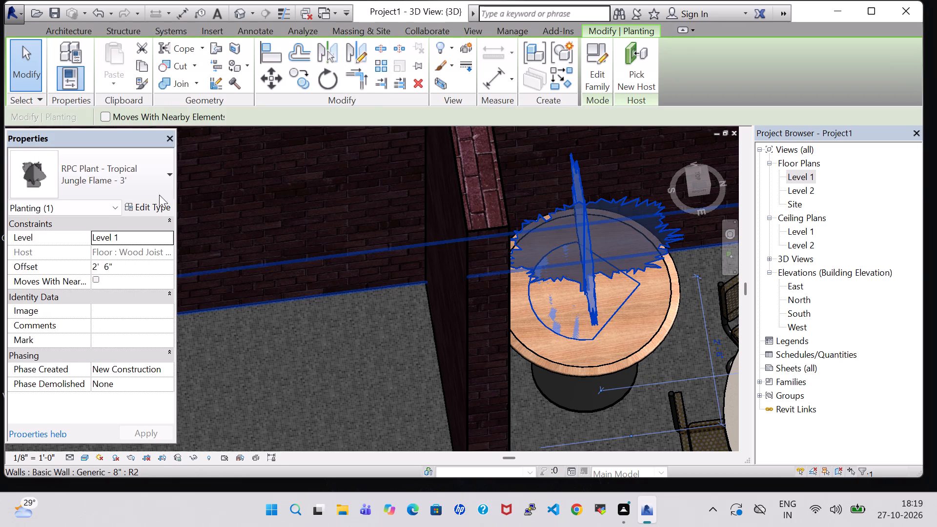
click(96, 184)
click(86, 270)
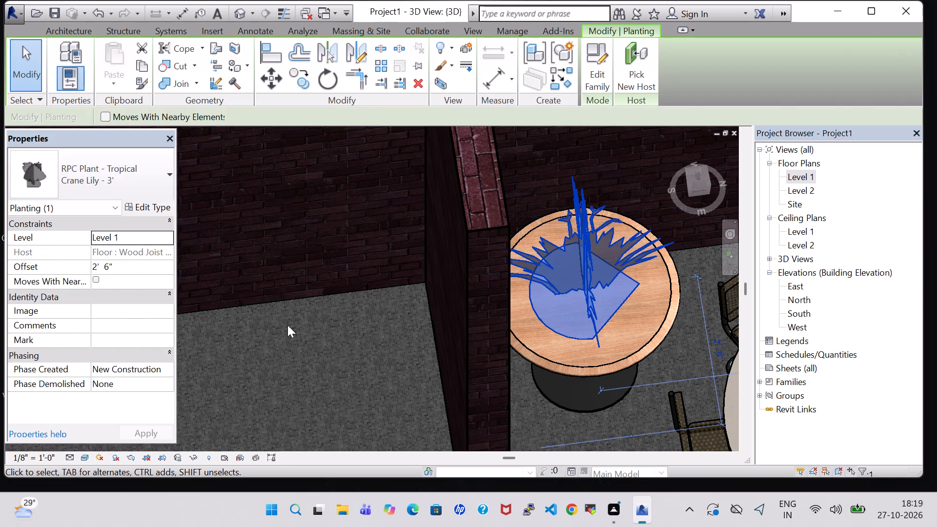
click(287, 325)
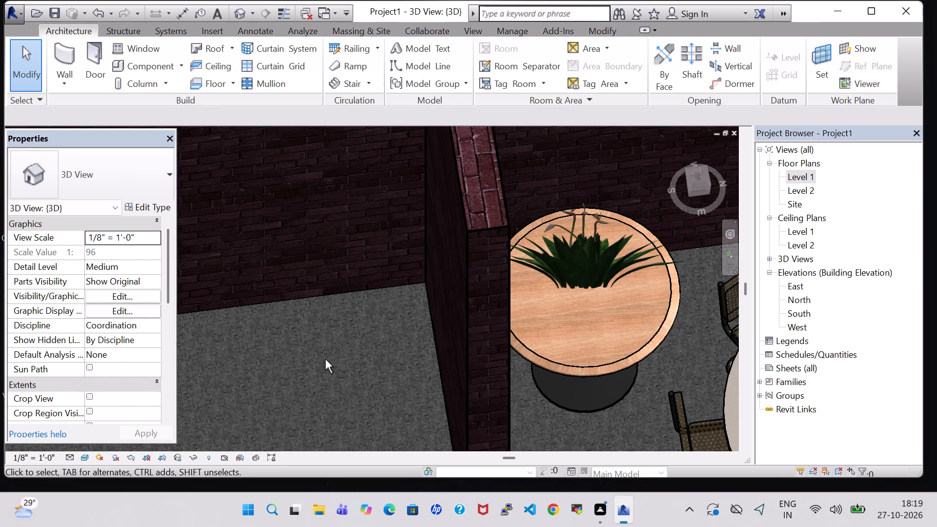
Examine the furnished house in the 3D view from above and from several sides.
shift+middle_drag(589, 427, 586, 353)
shift+middle_drag(601, 391, 641, 446)
scroll(644, 451, down, 6)
shift+middle_click(305, 292)
shift+middle_drag(305, 292, 368, 302)
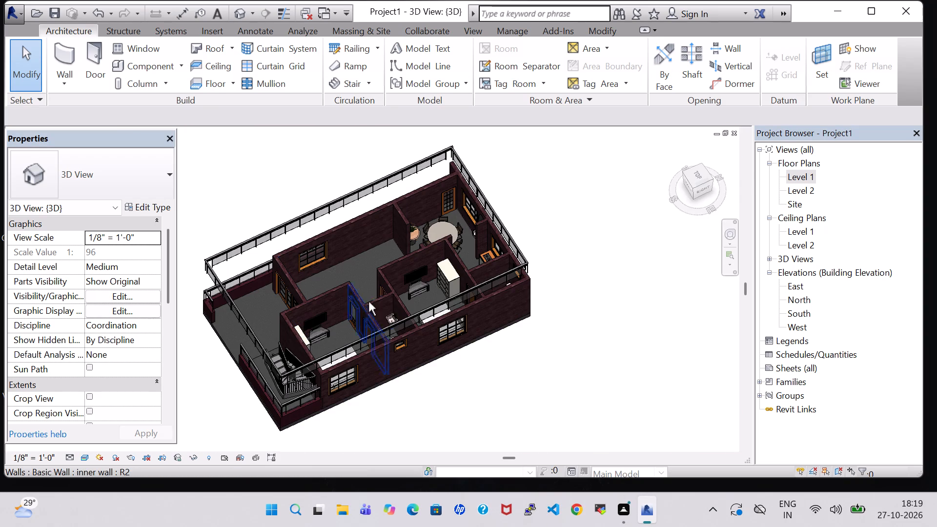
shift+middle_drag(368, 302, 387, 304)
shift+middle_drag(628, 297, 607, 304)
shift+middle_drag(603, 307, 575, 320)
shift+middle_drag(564, 329, 548, 360)
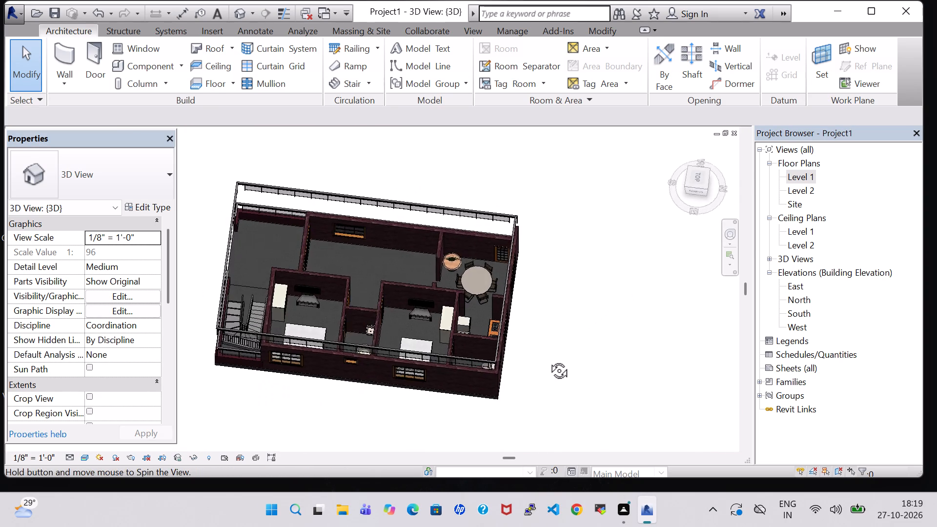
shift+middle_drag(548, 360, 551, 369)
shift+middle_drag(579, 295, 581, 339)
shift+middle_drag(584, 369, 585, 376)
shift+middle_click(585, 377)
shift+middle_drag(557, 228, 560, 238)
shift+middle_drag(562, 255, 560, 304)
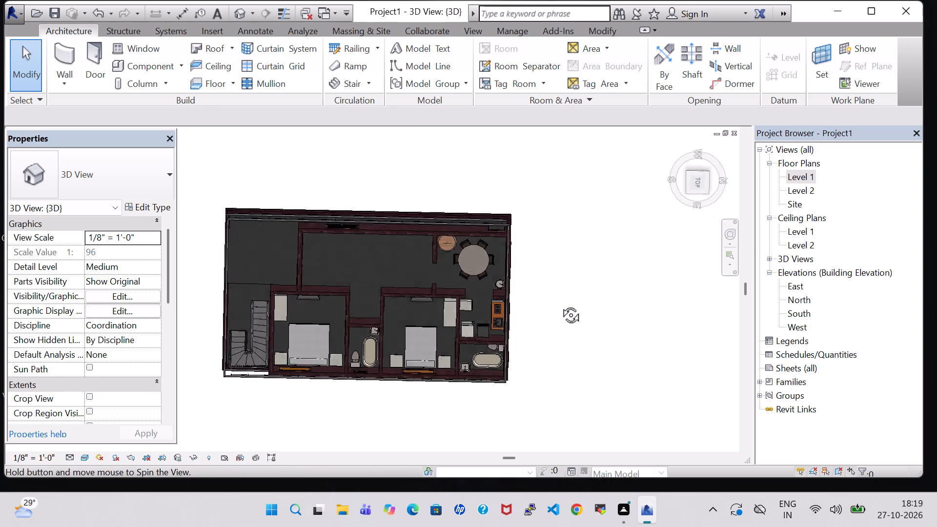
shift+middle_drag(560, 304, 560, 308)
shift+middle_drag(570, 274, 570, 268)
shift+middle_drag(545, 385, 583, 197)
shift+middle_drag(545, 369, 598, 355)
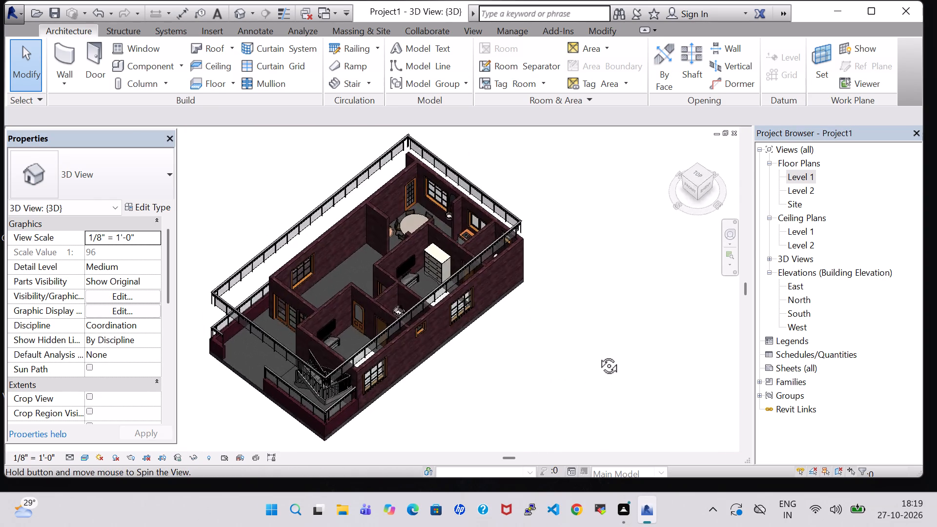
shift+middle_drag(598, 355, 616, 287)
shift+middle_drag(522, 316, 588, 408)
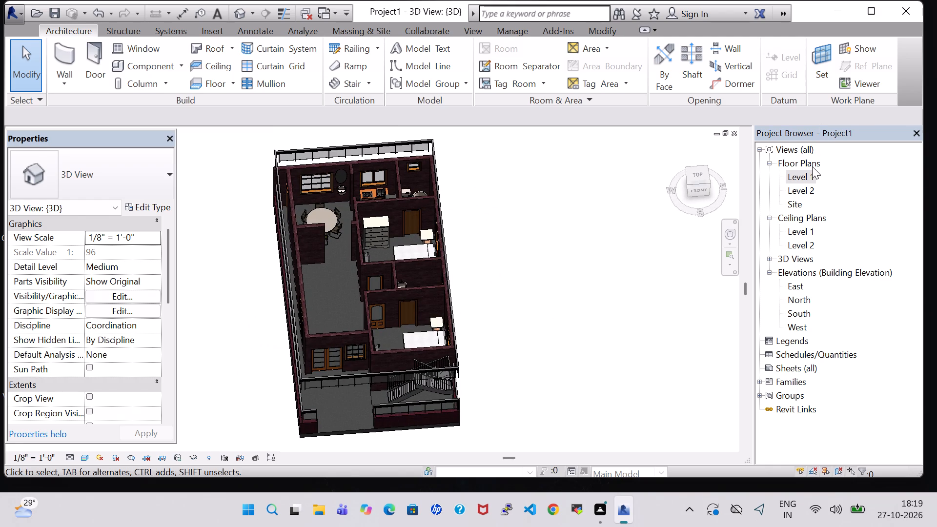
Open the Level 1 floor plan, showing the DINNING and LIVING rooms.
double_click(812, 170)
scroll(541, 225, down, 8)
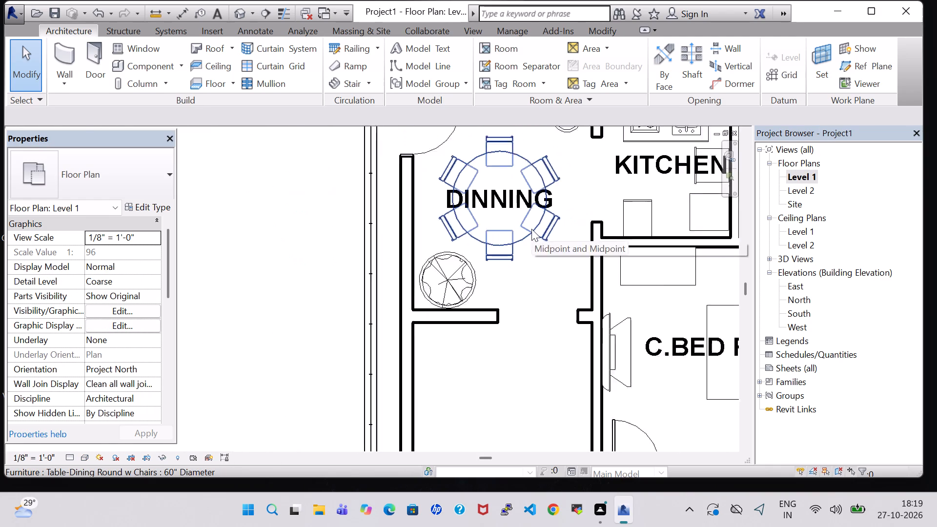
scroll(531, 235, down, 3)
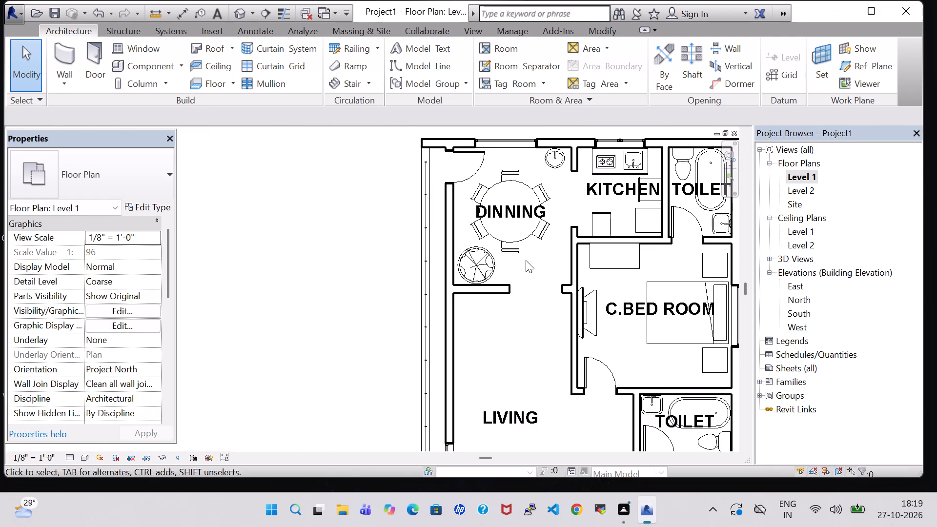
middle_click(526, 260)
middle_drag(502, 264, 463, 270)
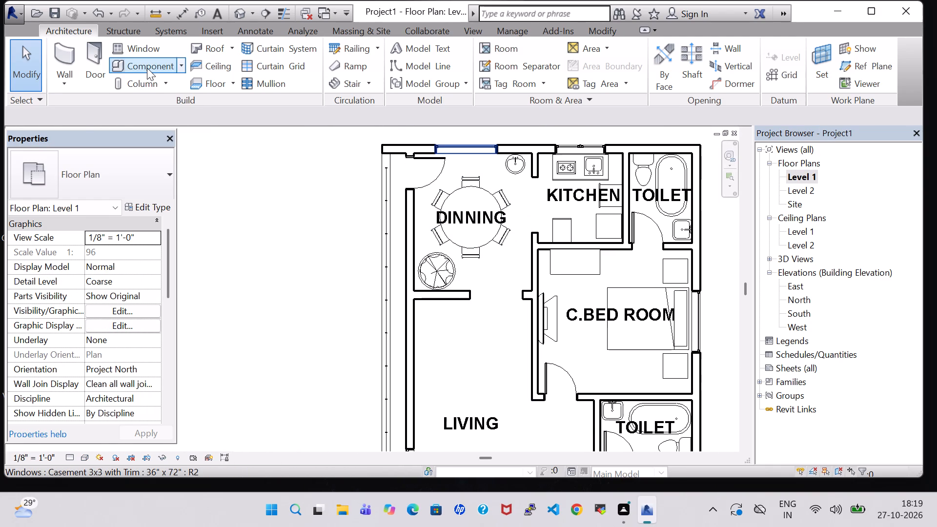
Load the Sofa-Pensi family from the Seating folder of the US Imperial Furniture library for component placement.
click(147, 68)
click(607, 71)
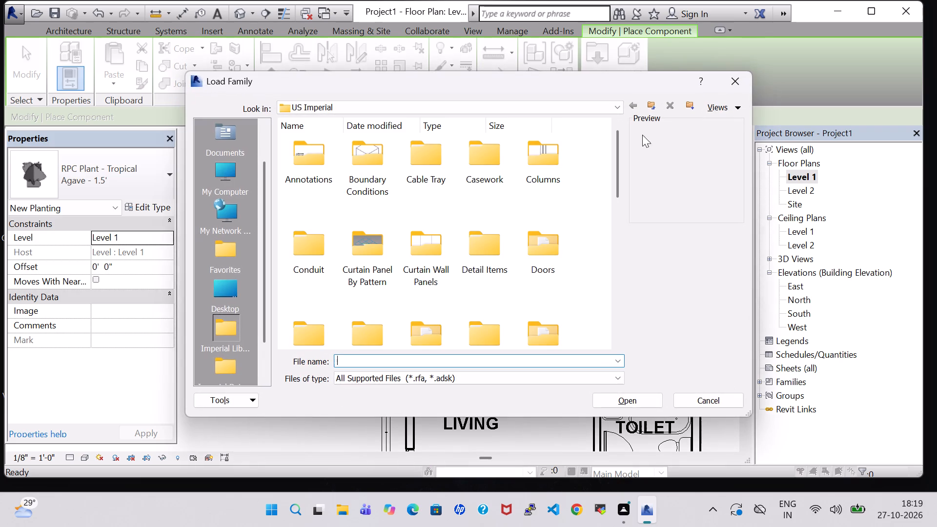
click(735, 82)
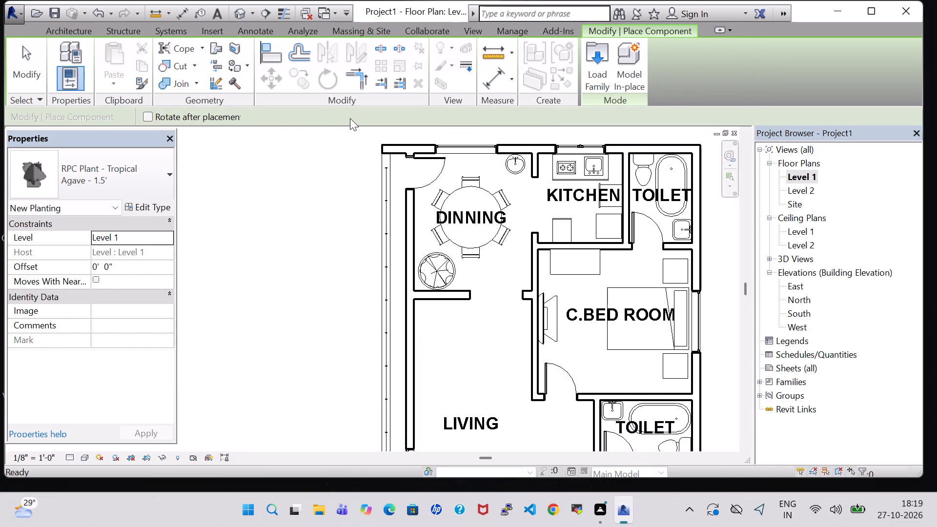
click(599, 69)
scroll(498, 180, down, 2)
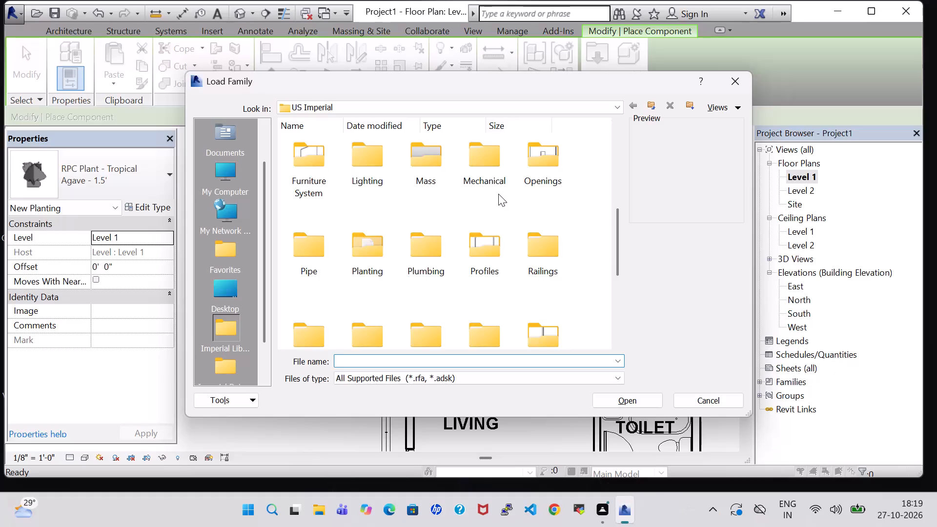
scroll(527, 243, down, 1)
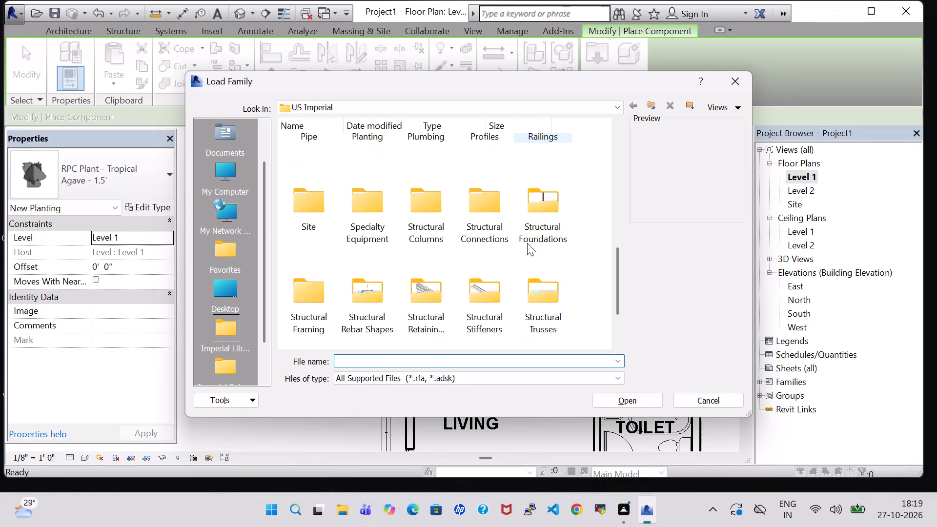
scroll(527, 240, up, 3)
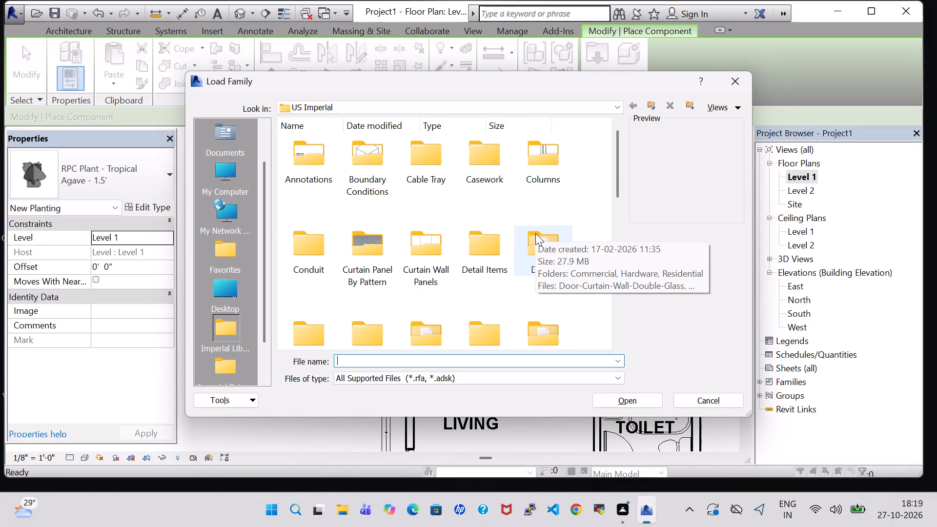
scroll(535, 233, down, 1)
double_click(544, 204)
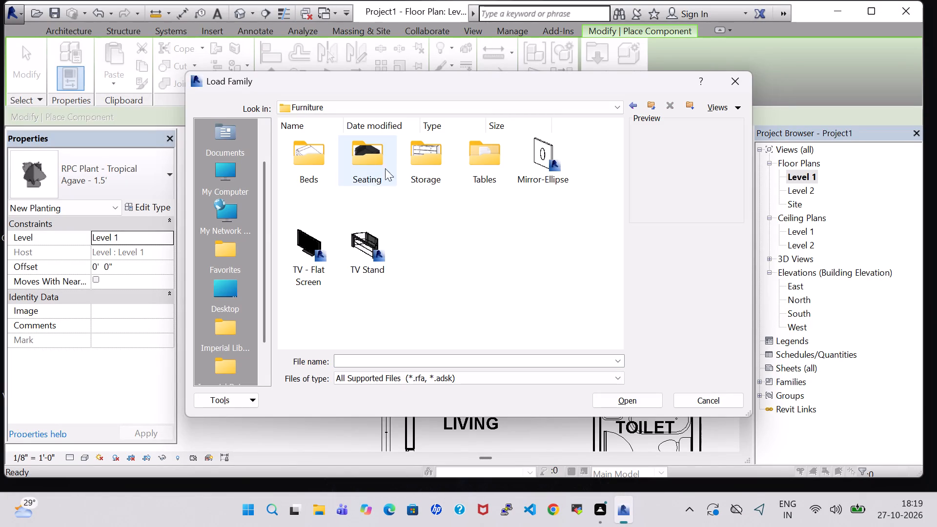
triple_click(363, 162)
scroll(369, 208, down, 2)
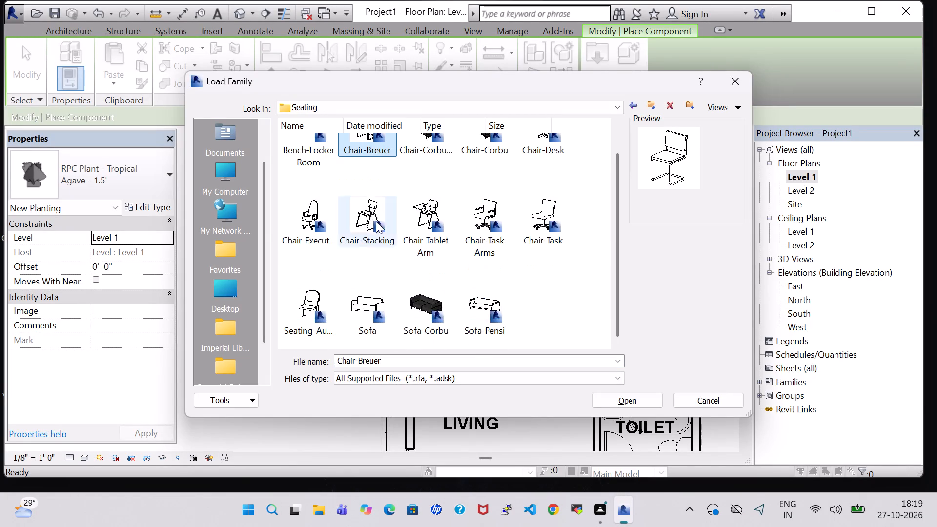
click(483, 302)
click(617, 399)
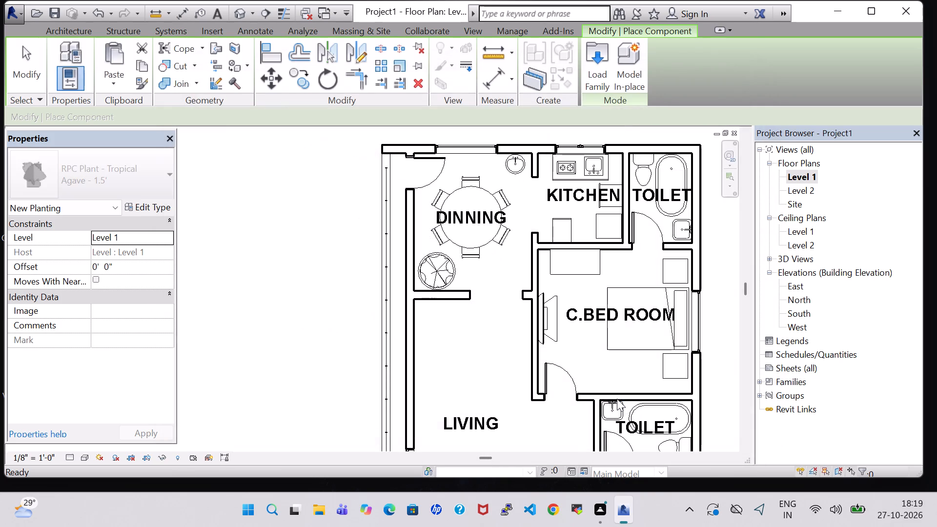
Place a Sofa-Pensi 84" rotated lengthwise against the outer wall of LIVING, centred about 6' 8" from the wall shared with DINNING.
key(space)
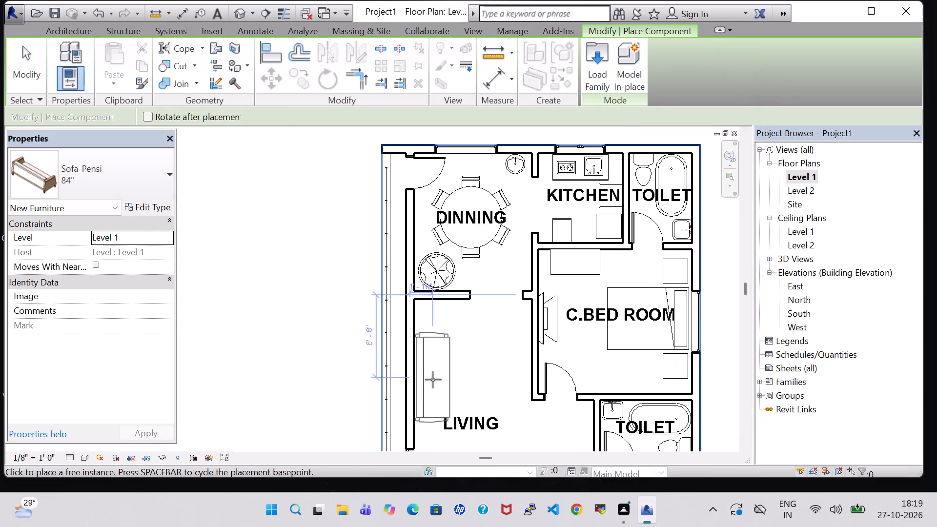
middle_drag(435, 381, 431, 238)
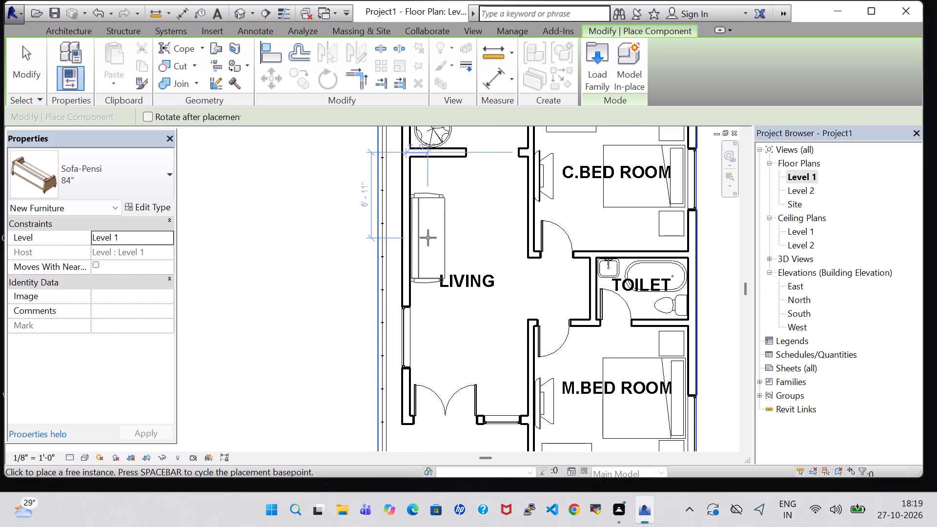
click(428, 235)
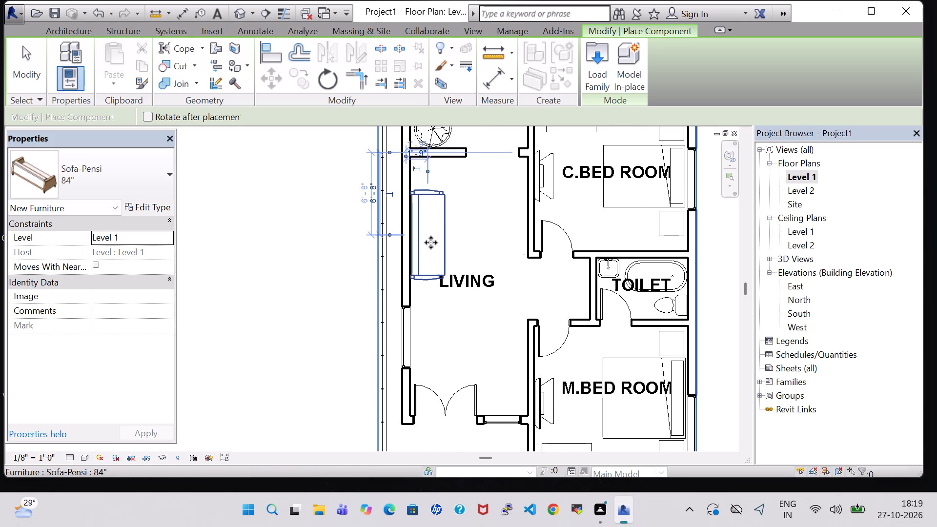
key(Escape)
key(Escape)
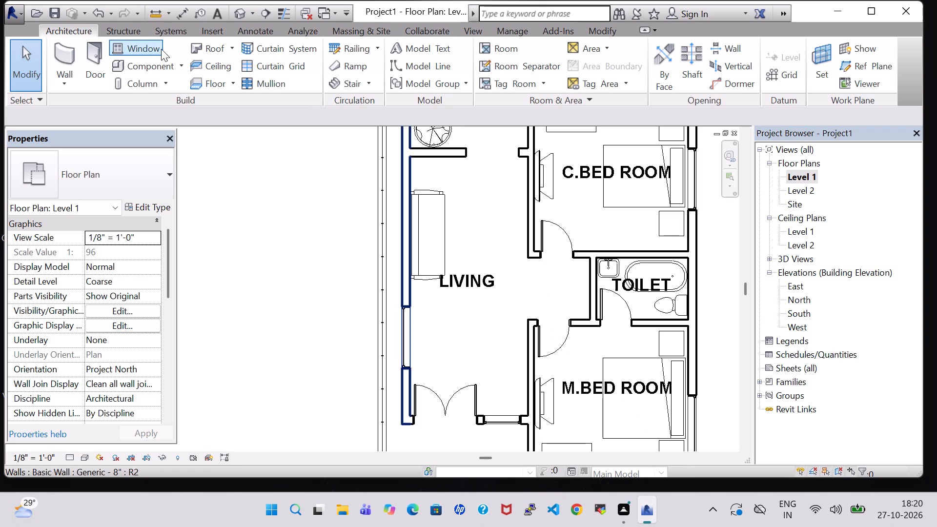
Load the Sofa-Corbu family from the Seating folder of the US Imperial Furniture library for component placement.
click(150, 65)
click(592, 73)
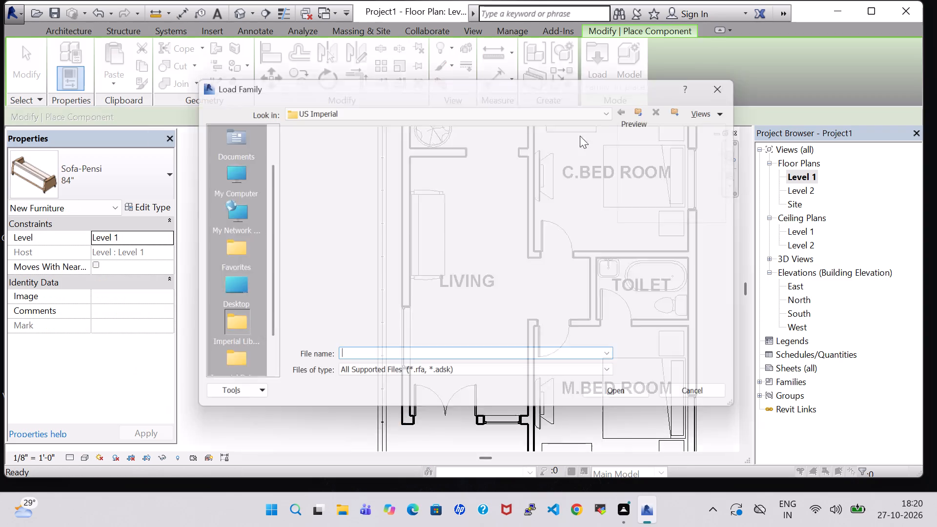
scroll(518, 234, down, 1)
double_click(553, 201)
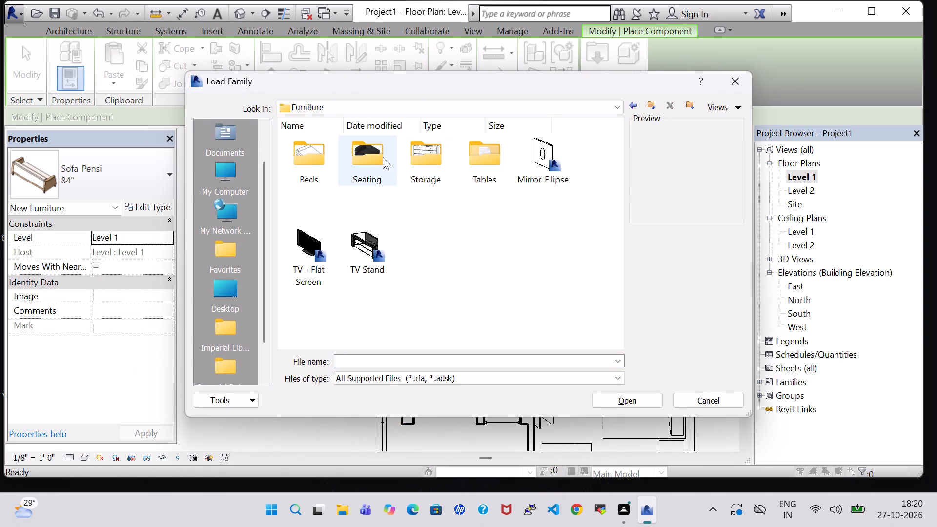
double_click(366, 157)
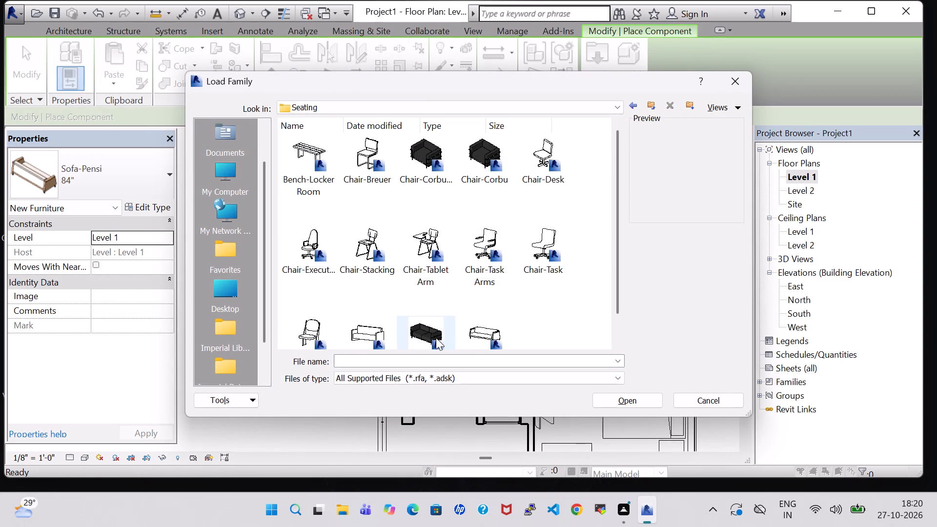
click(436, 338)
click(639, 405)
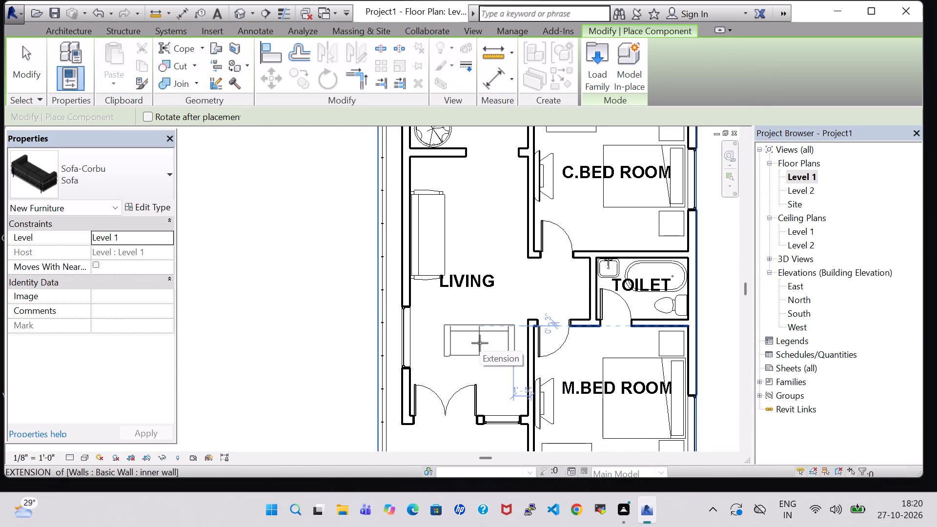
Place a Sofa-Corbu rotated lengthwise along LIVING's outer wall beside the window, its near end about 11' 1" from the wall shared with DINNING.
key(space)
key(space)
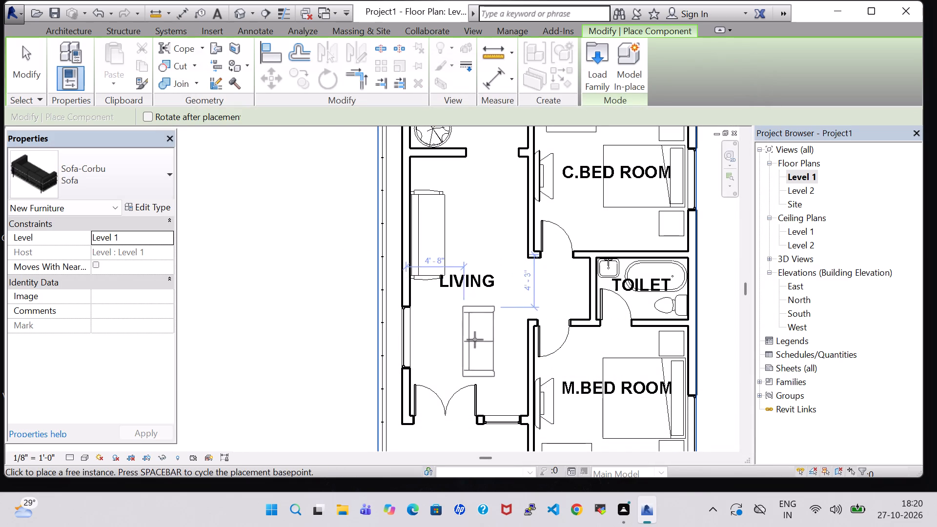
click(428, 329)
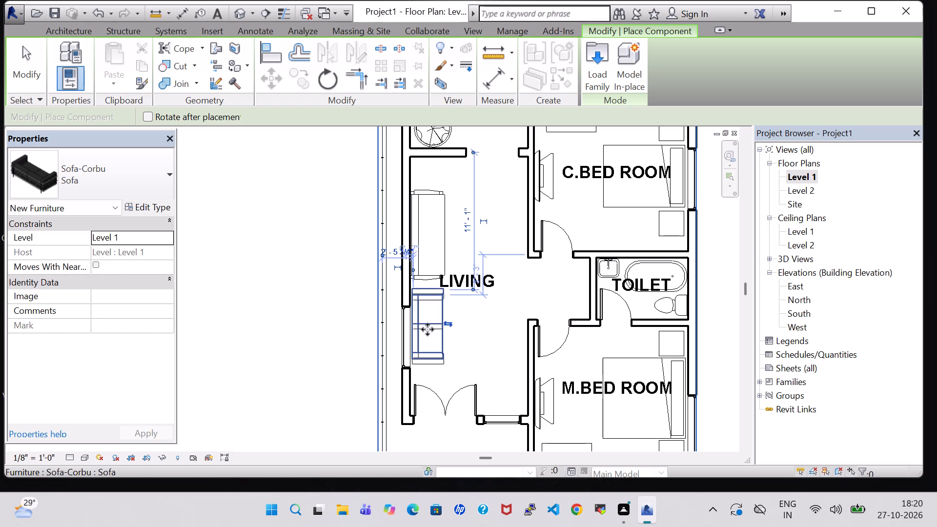
key(Escape)
key(Escape)
Nudge the Sofa-Pensi along the outer wall toward DINNING until its centre is about 5' 8" from the shared wall.
click(444, 247)
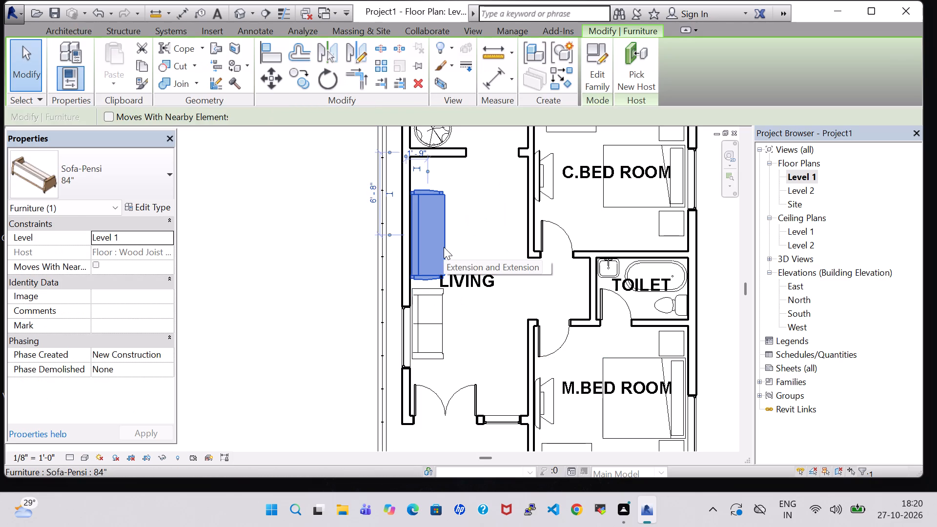
key(Up)
key(Up)
key(Up)
key(Up)
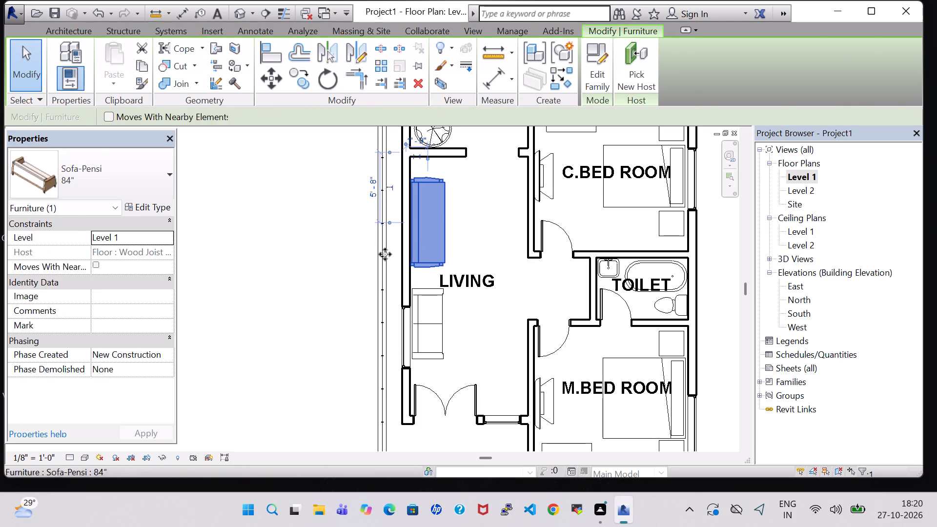
click(284, 269)
Nudge the Sofa-Corbu along the outer wall toward the Sofa-Pensi, leaving a small gap between them.
click(437, 295)
click(330, 298)
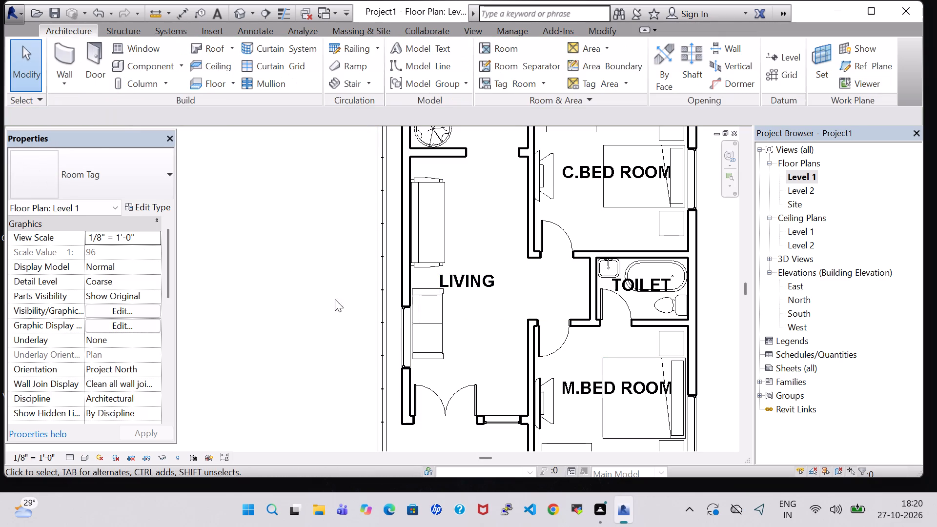
click(432, 303)
key(Up)
key(Up)
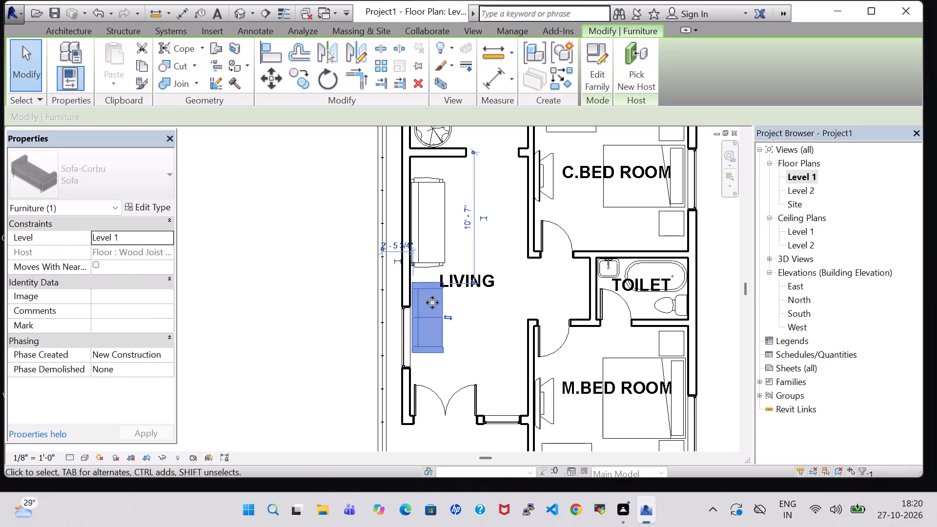
key(Up)
click(290, 255)
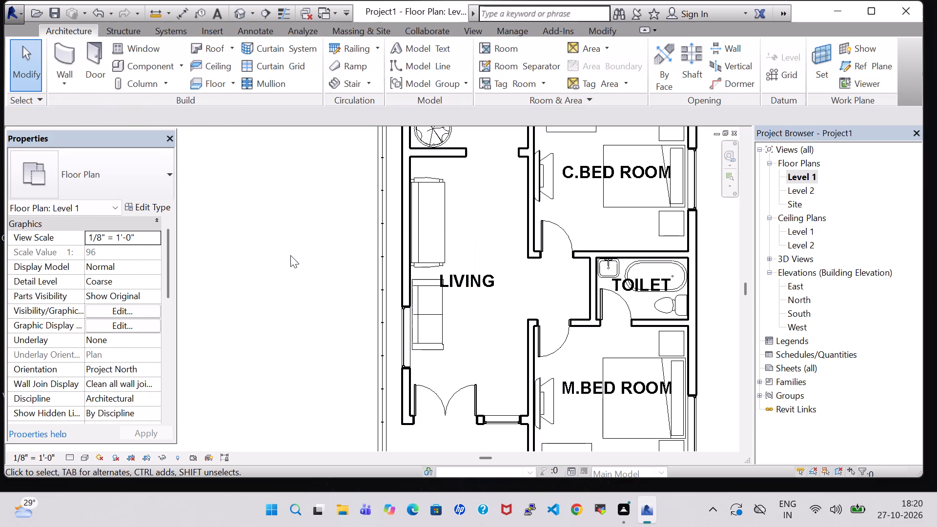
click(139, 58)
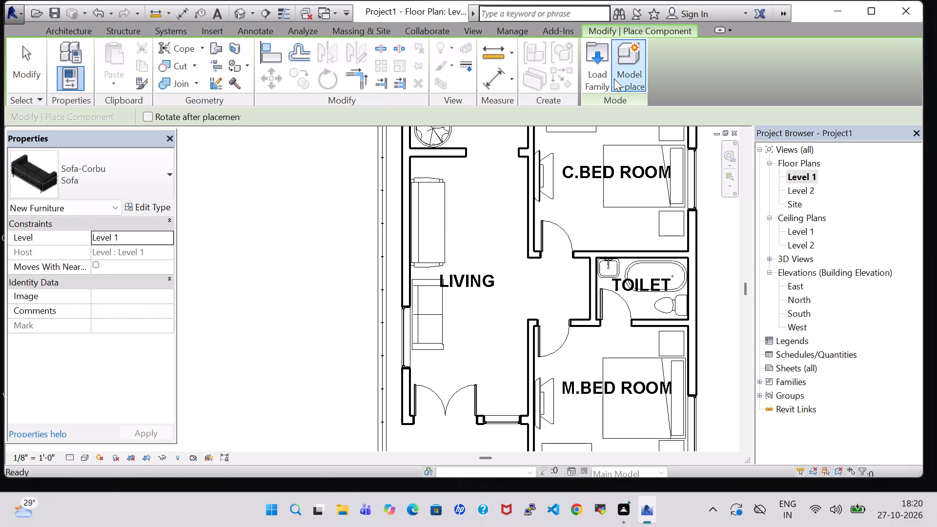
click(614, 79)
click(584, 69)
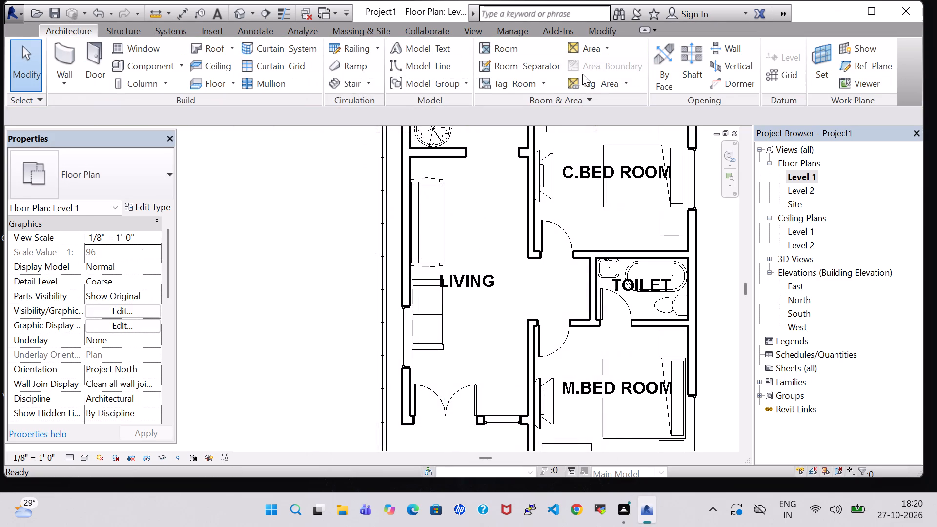
Place a second Sofa-Corbu in LIVING near the M.BED ROOM wall, rotated lengthwise with its back toward that wall.
click(132, 61)
key(space)
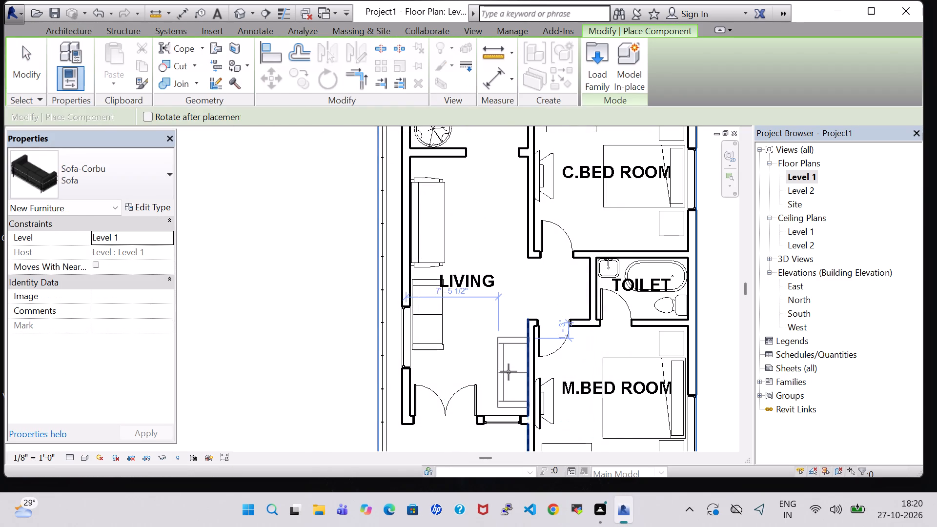
key(space)
key(space)
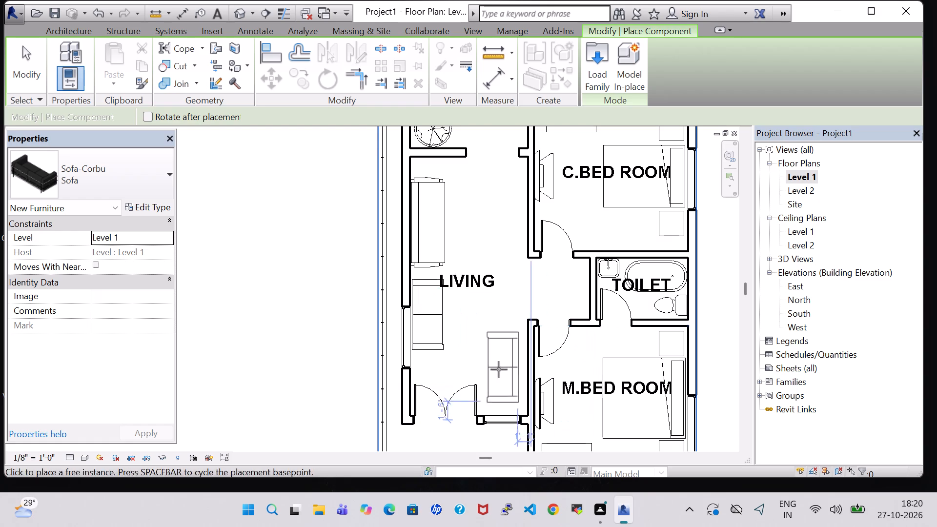
click(499, 369)
key(Escape)
key(Escape)
Move the second Sofa-Corbu against the M.BED ROOM wall, with its end about 2' 7" from the front entrance wall.
click(519, 358)
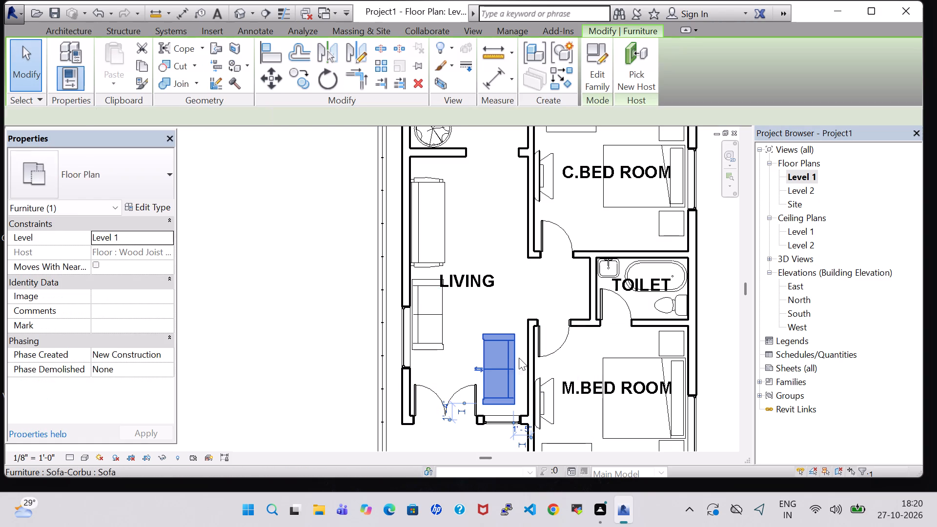
key(Right)
key(Right)
key(Right)
key(Right)
key(Up)
key(Up)
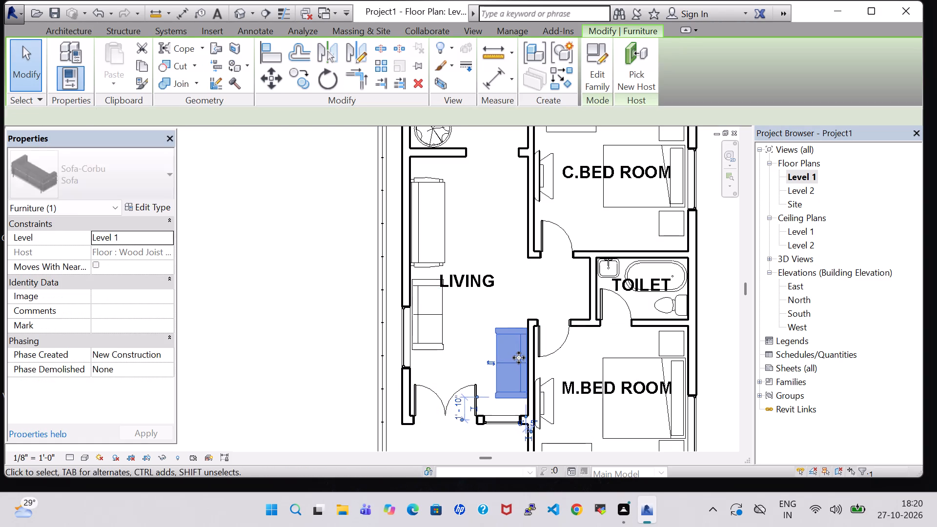
key(Up)
key(Up)
key(Up)
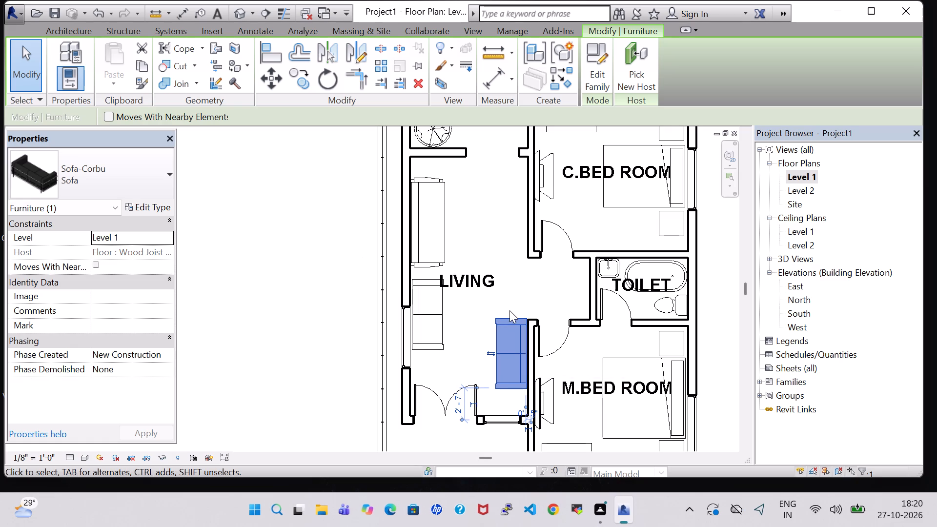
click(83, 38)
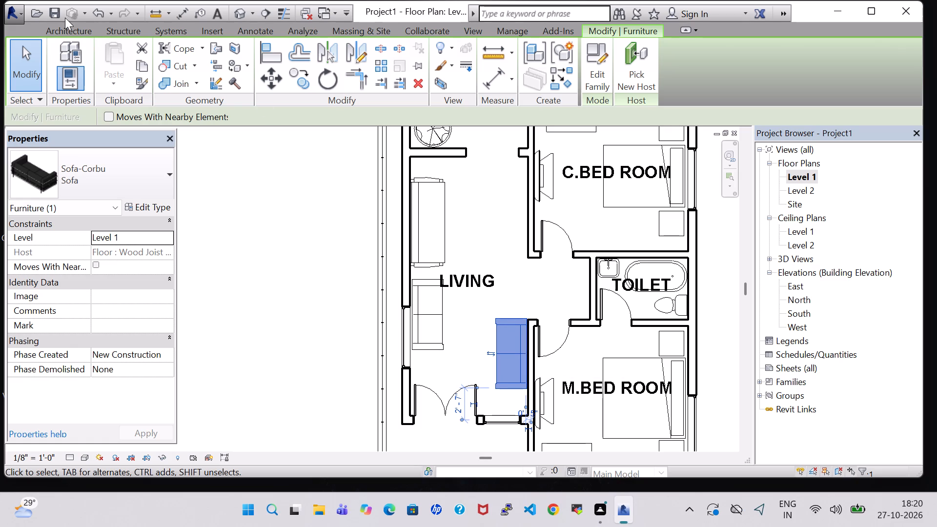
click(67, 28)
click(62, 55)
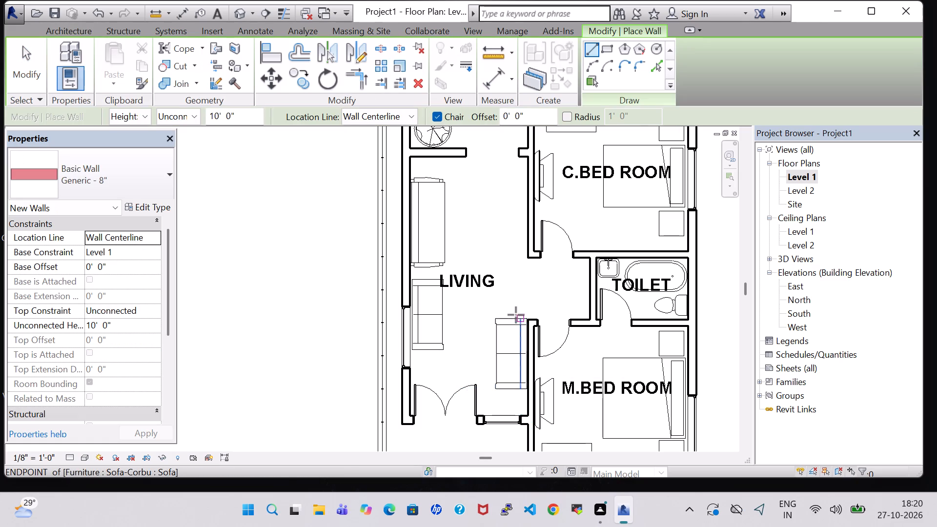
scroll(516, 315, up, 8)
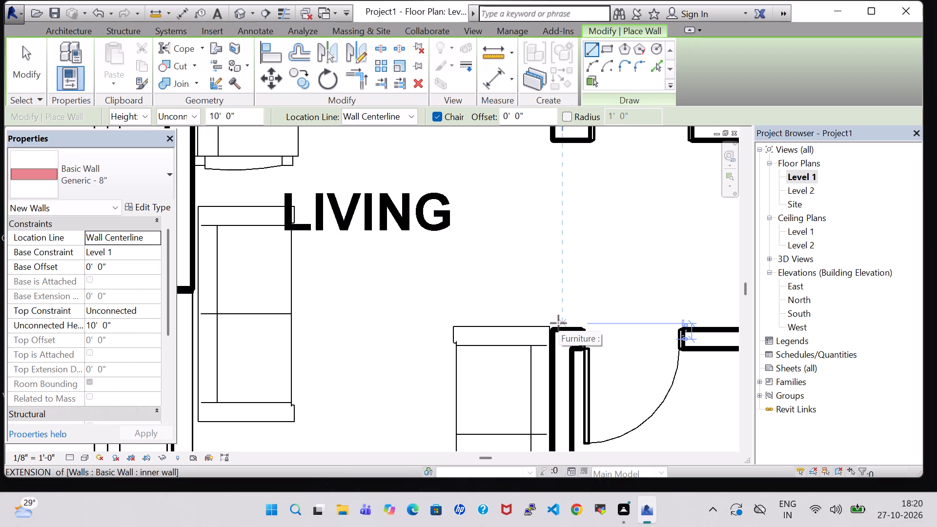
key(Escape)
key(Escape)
Nudge the second Sofa-Corbu slightly toward the front entrance so its far end lines up with the M.BED ROOM wall end.
scroll(518, 293, down, 3)
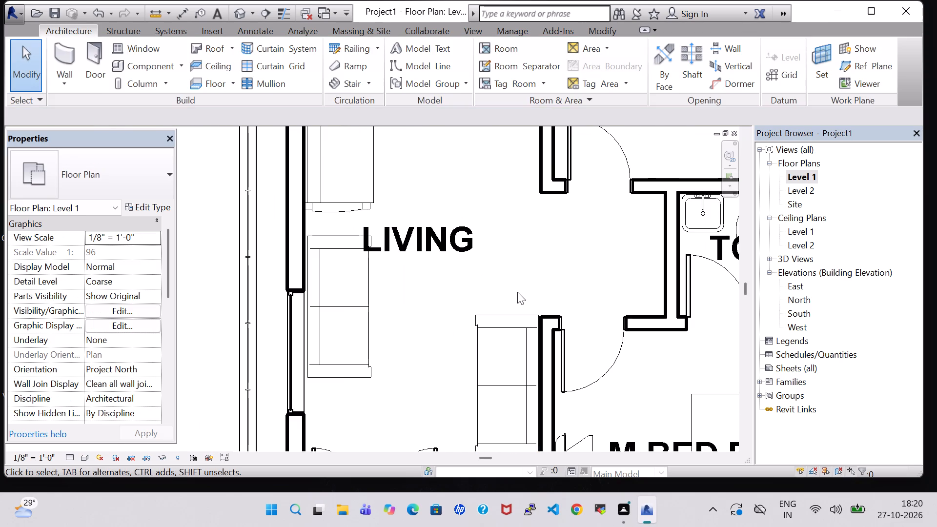
key(Down)
click(502, 316)
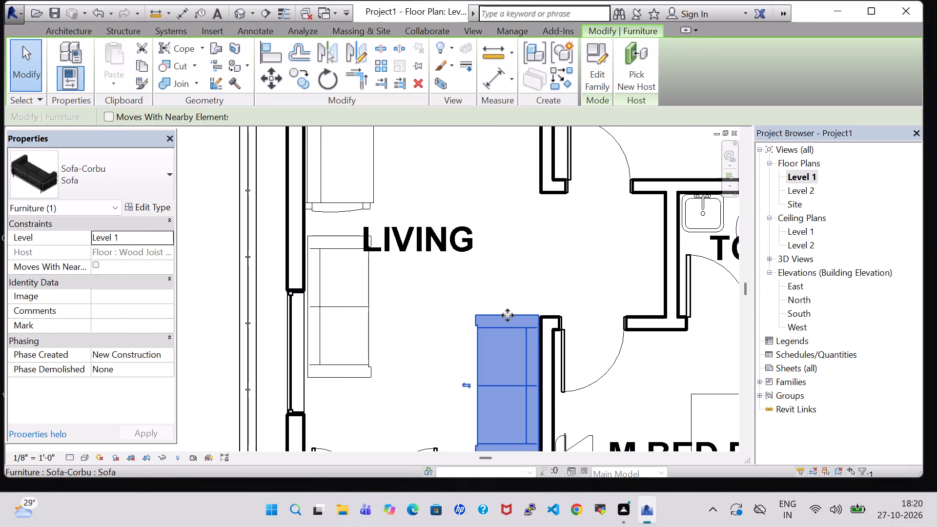
key(Down)
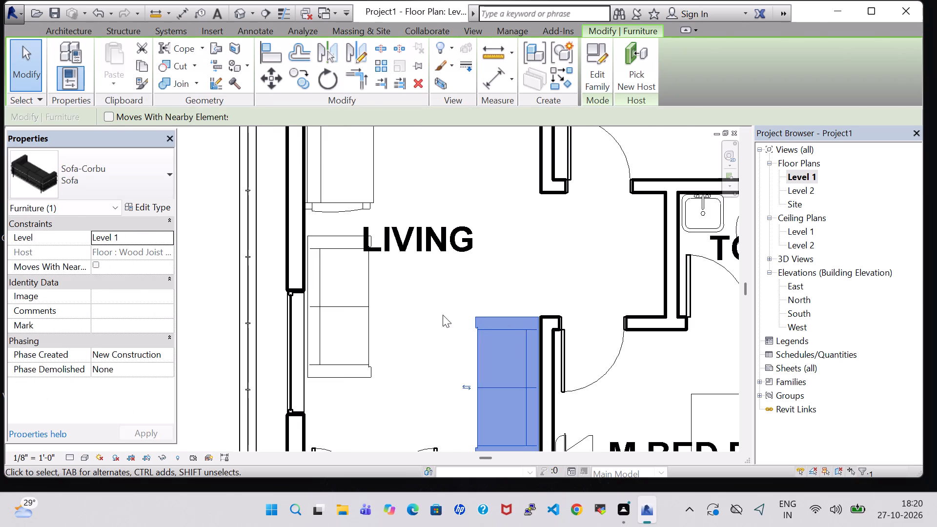
click(426, 306)
Examine the sofa arrangement in LIVING from above in the 3D view.
scroll(426, 306, down, 3)
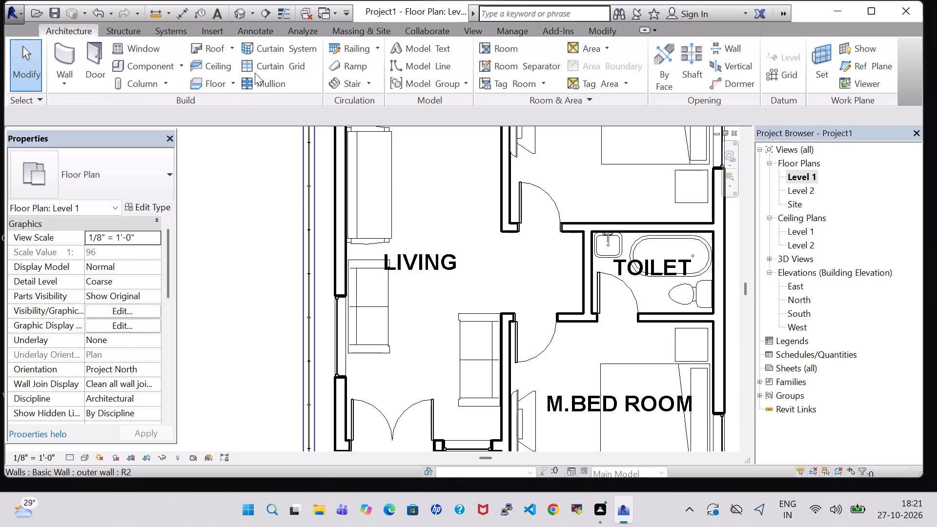
click(241, 21)
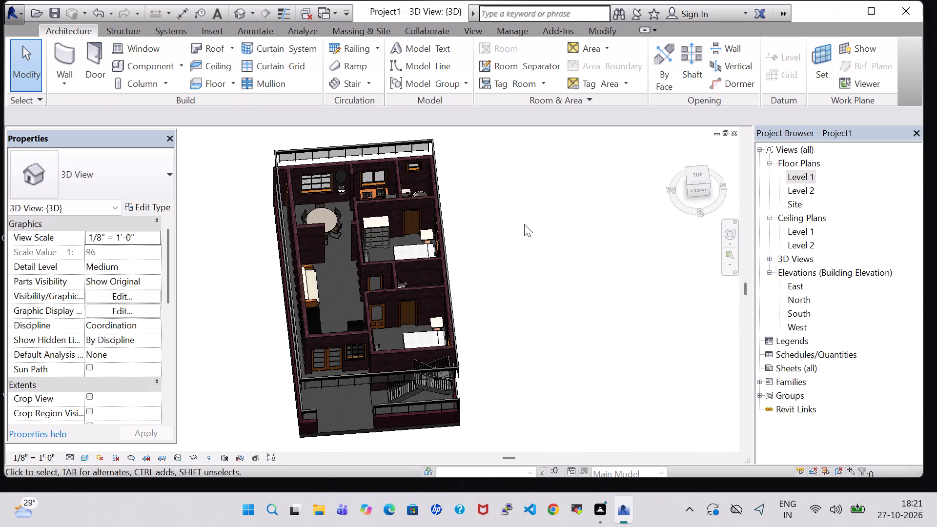
shift+middle_drag(524, 223, 517, 316)
shift+middle_drag(517, 320, 513, 367)
scroll(492, 328, up, 3)
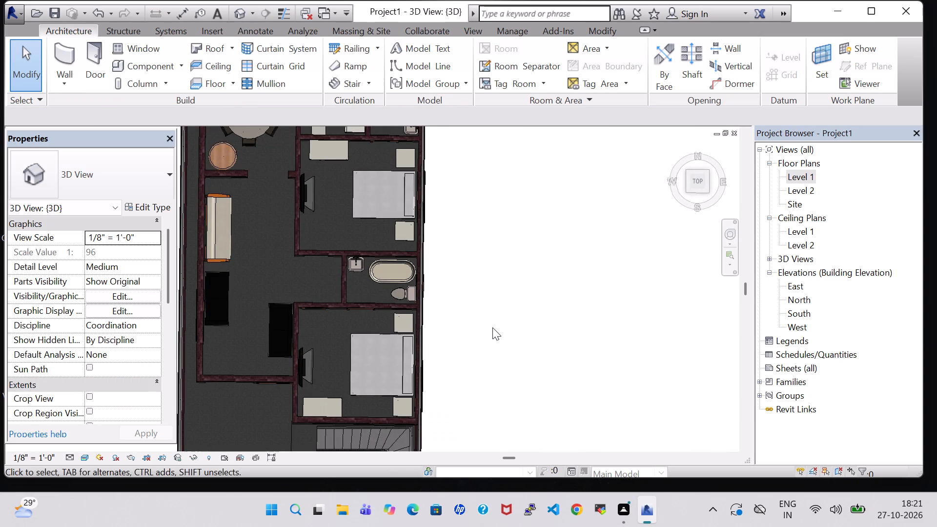
In the Level 1 floor plan, load the Table-Dining Oval family from the Furniture library's Tables folder for component placement.
double_click(797, 179)
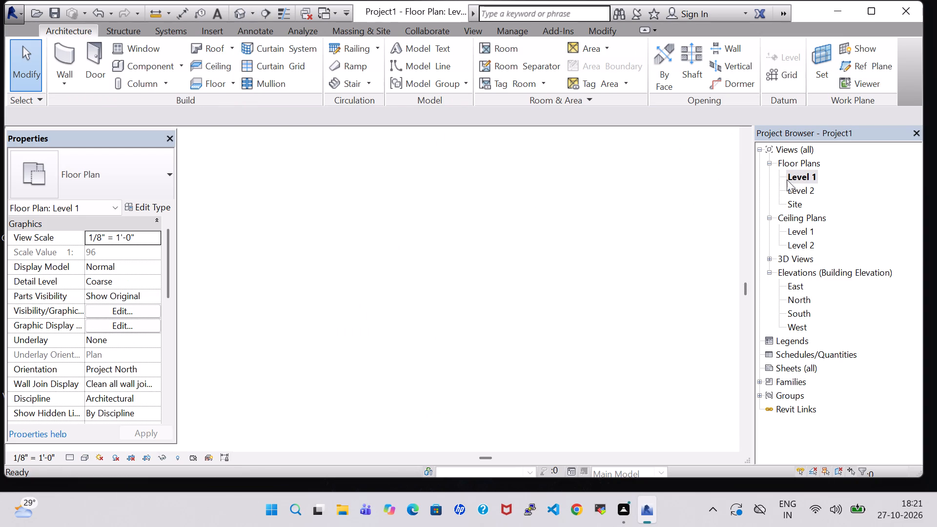
scroll(444, 257, down, 1)
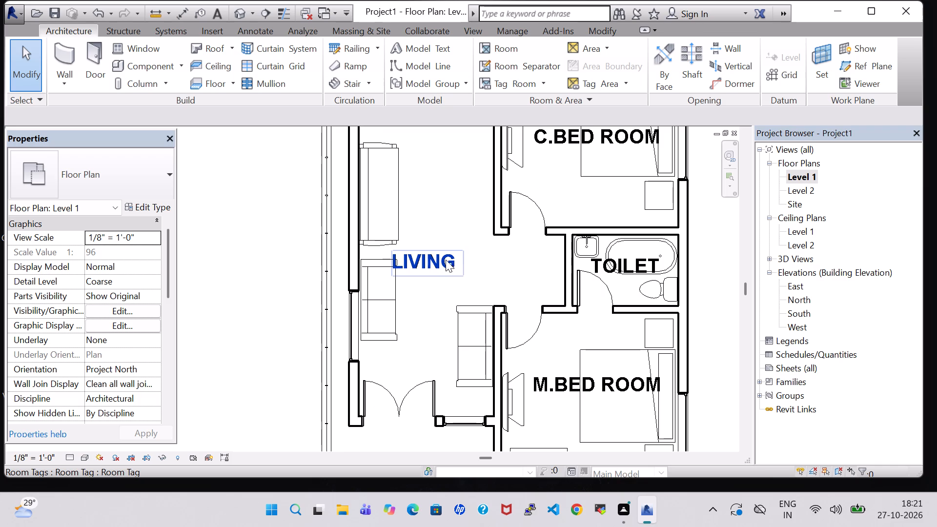
click(144, 61)
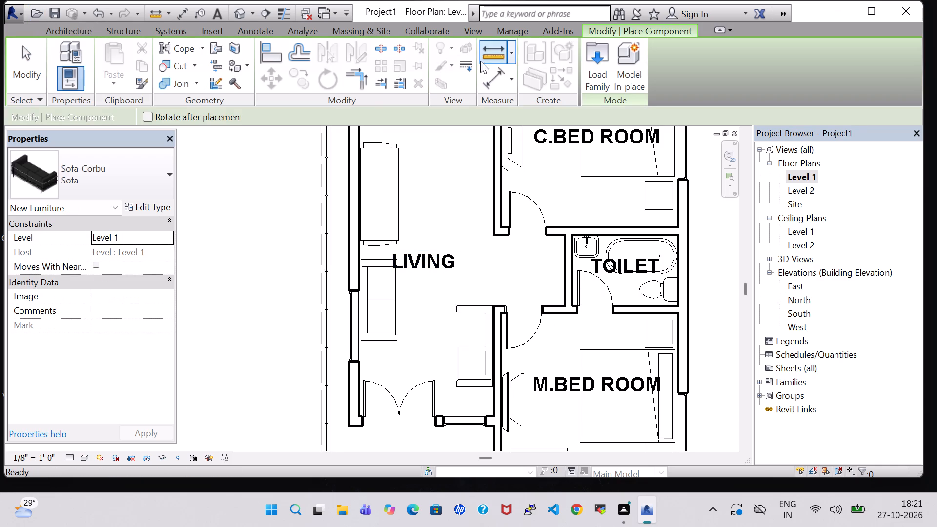
click(600, 75)
scroll(515, 226, down, 1)
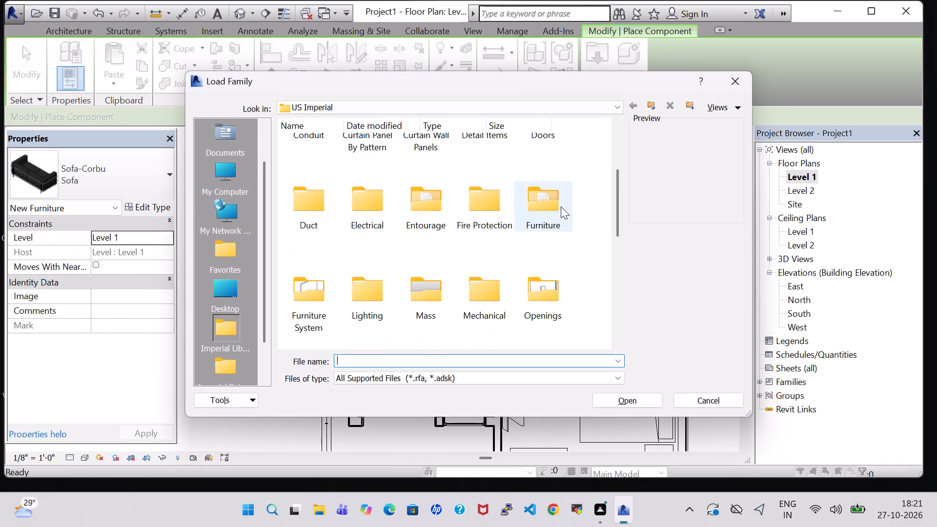
double_click(561, 206)
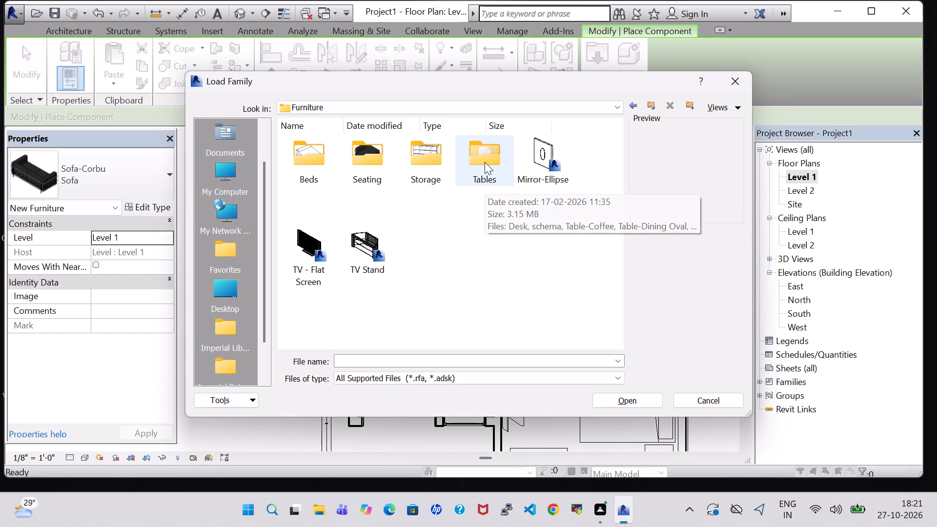
double_click(485, 162)
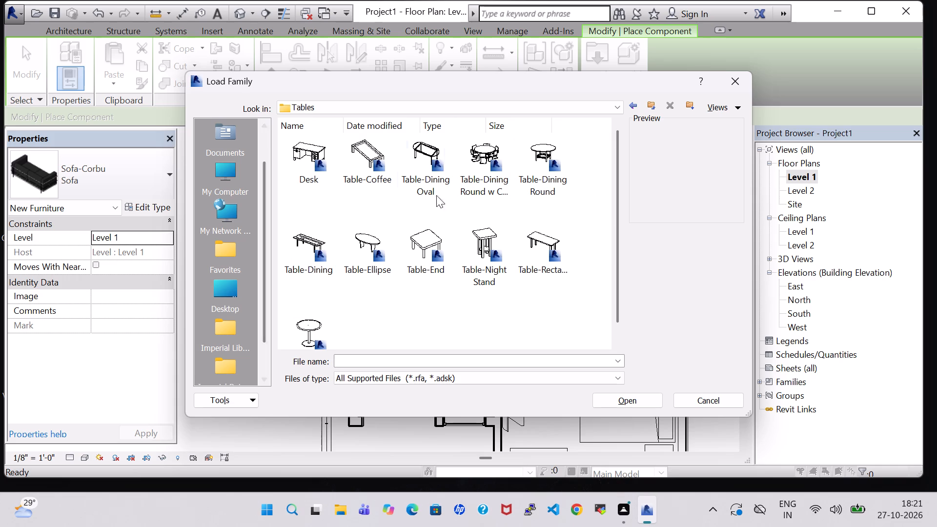
click(445, 159)
click(631, 396)
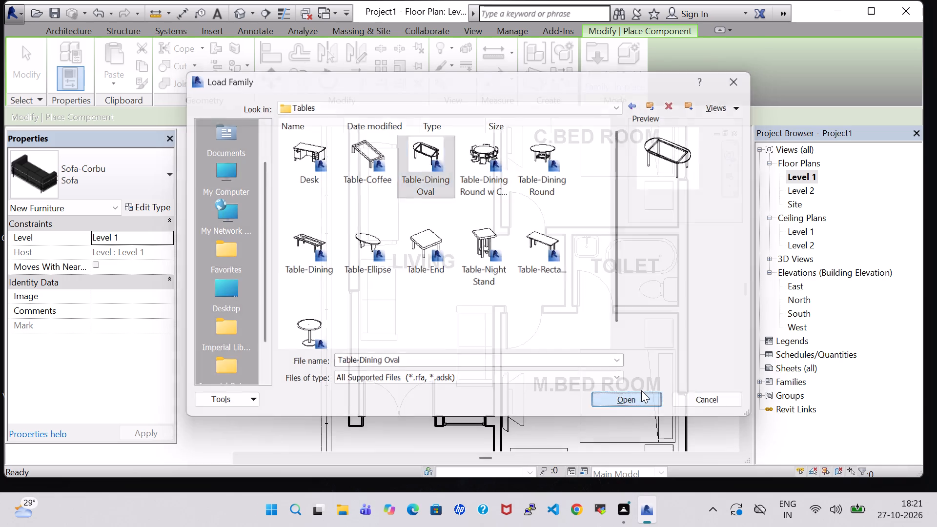
Rotate the 36" x 72" Table-Dining Oval parallel to the Sofa-Pensi and place one in LIVING beside that sofa.
key(space)
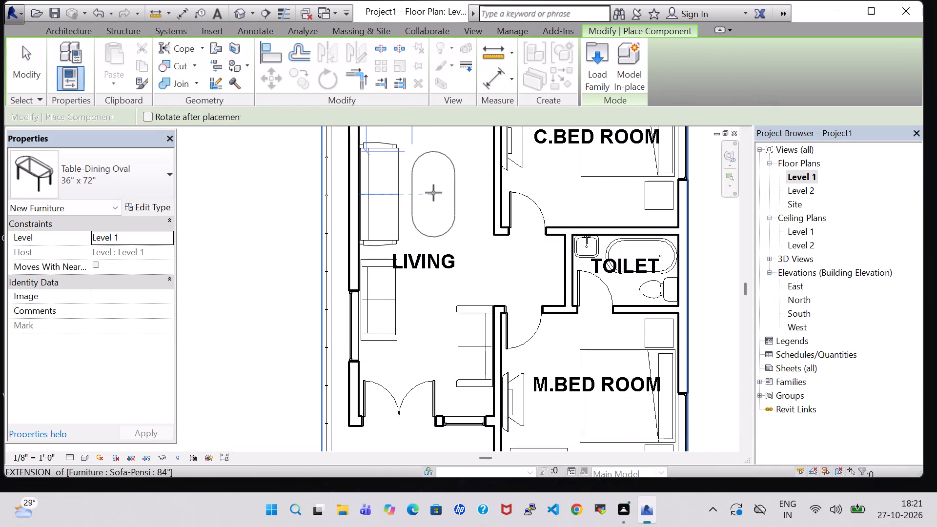
click(433, 193)
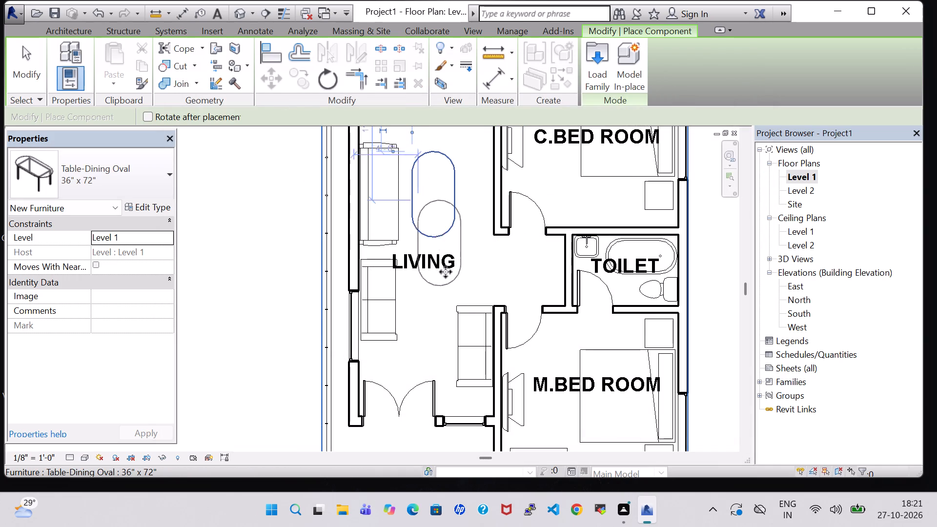
key(Escape)
key(Escape)
Load the Entertainment Center family from the Furniture library's Storage folder for component placement.
middle_drag(507, 264, 481, 293)
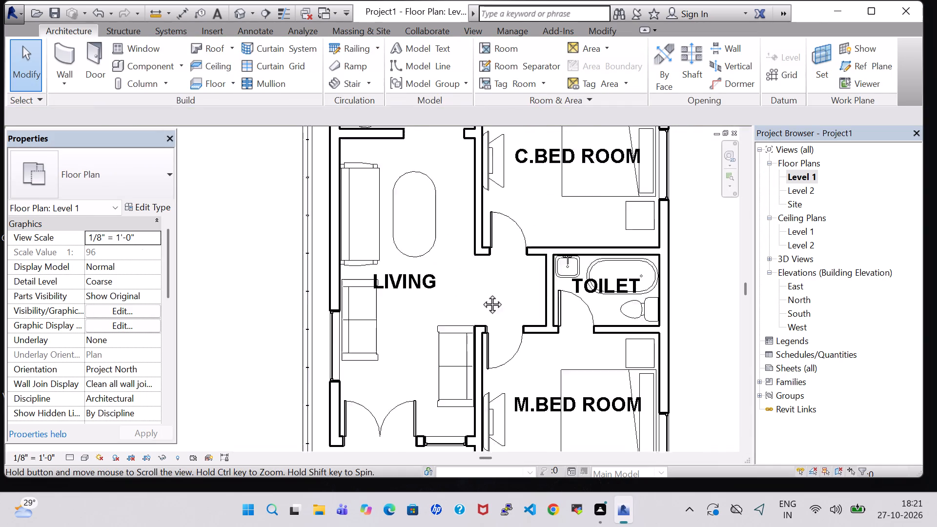
middle_drag(481, 293, 468, 312)
click(151, 67)
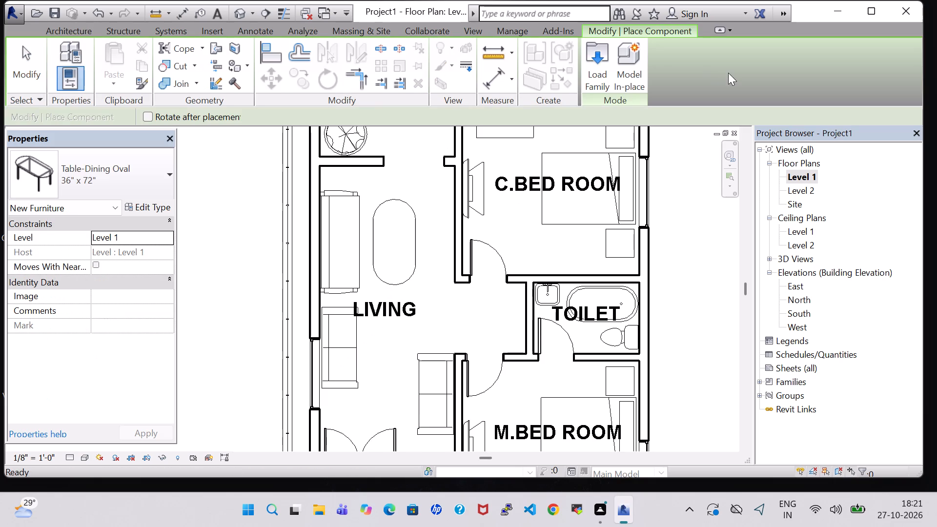
click(595, 68)
scroll(521, 199, down, 1)
double_click(536, 207)
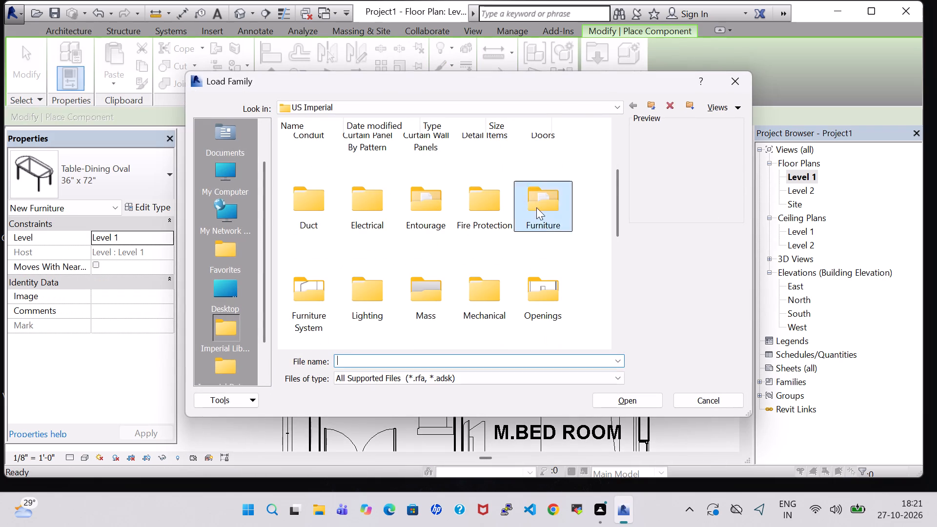
double_click(501, 158)
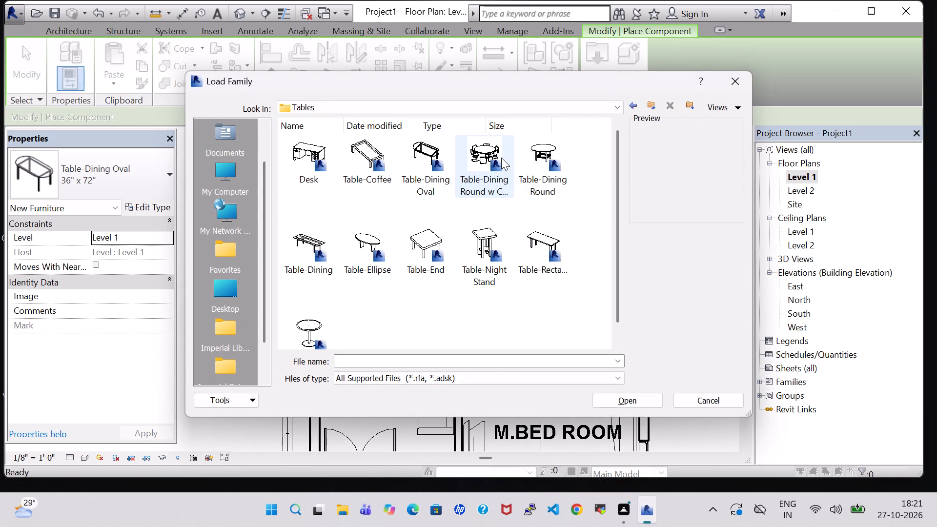
click(634, 103)
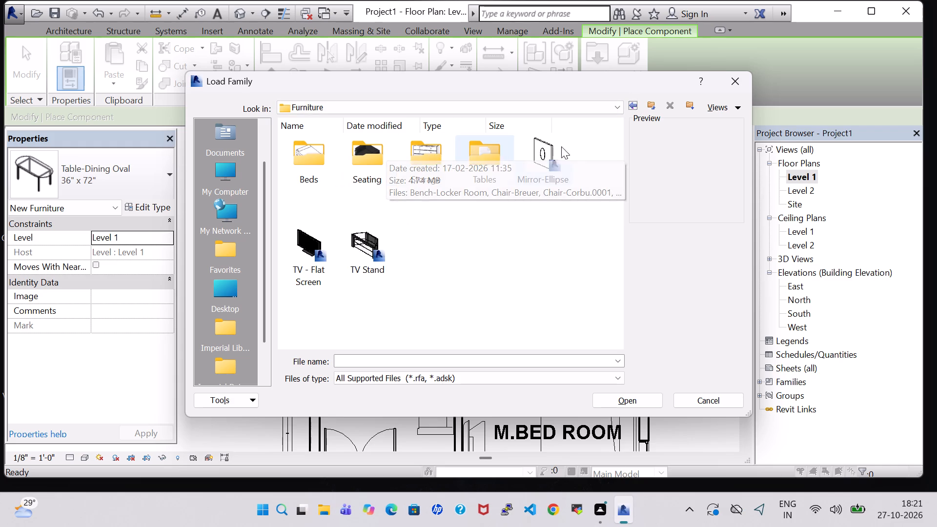
double_click(468, 169)
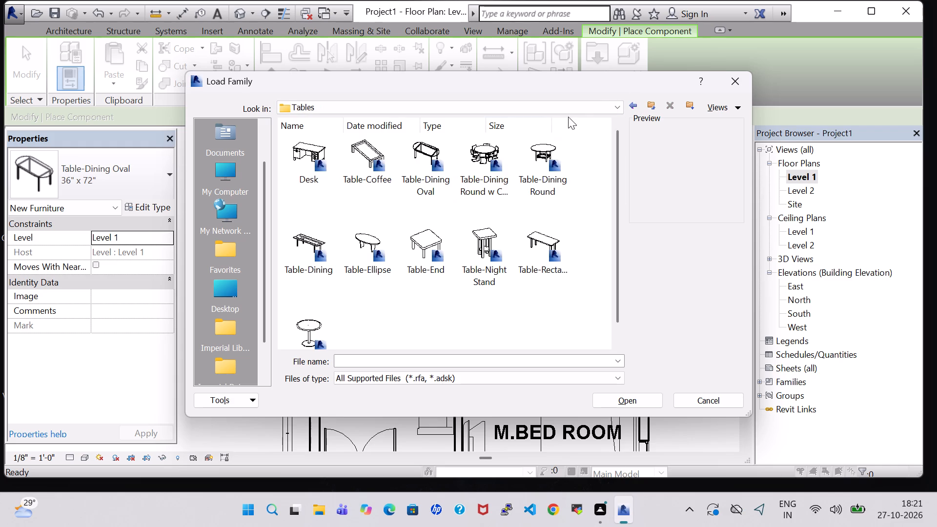
click(629, 104)
double_click(430, 157)
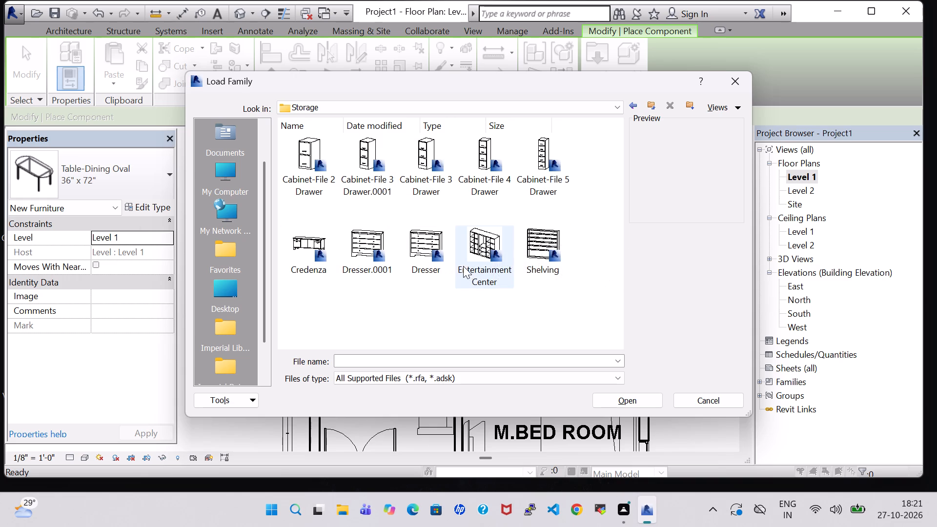
click(491, 244)
click(541, 251)
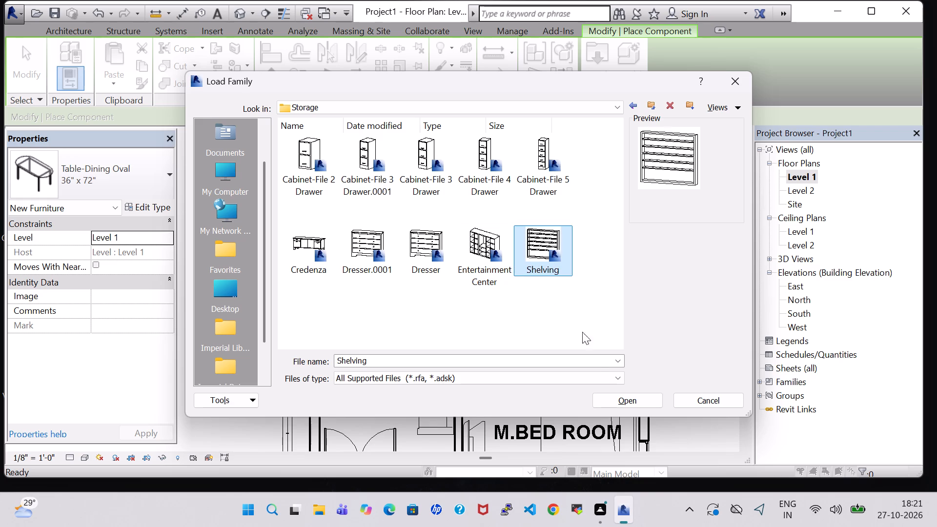
click(479, 254)
click(631, 402)
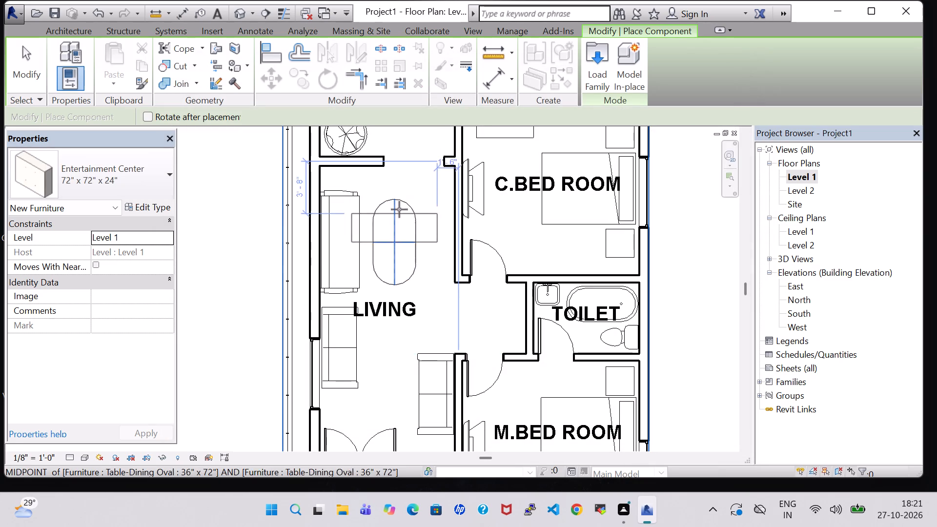
Place the 72" x 72" x 24" Entertainment Center in LIVING's corner by the DINNING partition and nudge it closer to that wall.
middle_drag(399, 209, 416, 311)
scroll(416, 312, up, 10)
middle_drag(385, 283, 530, 345)
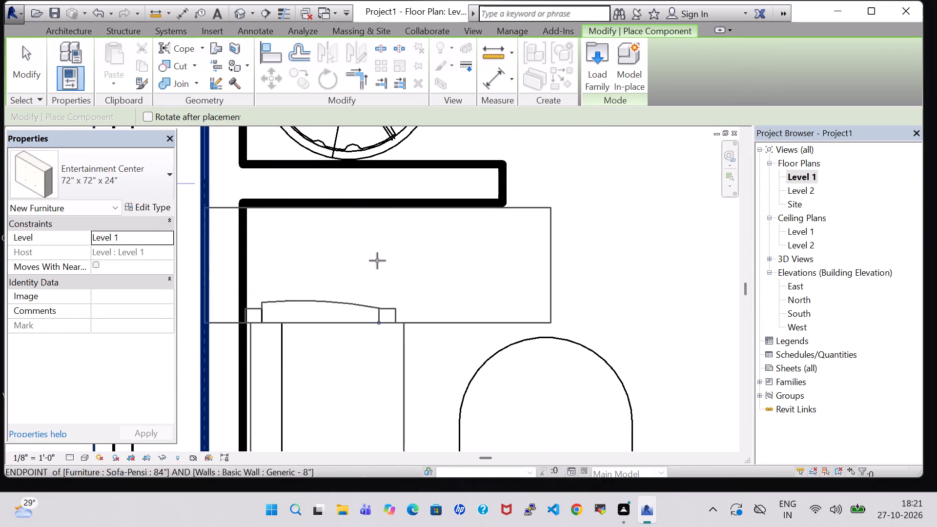
click(437, 271)
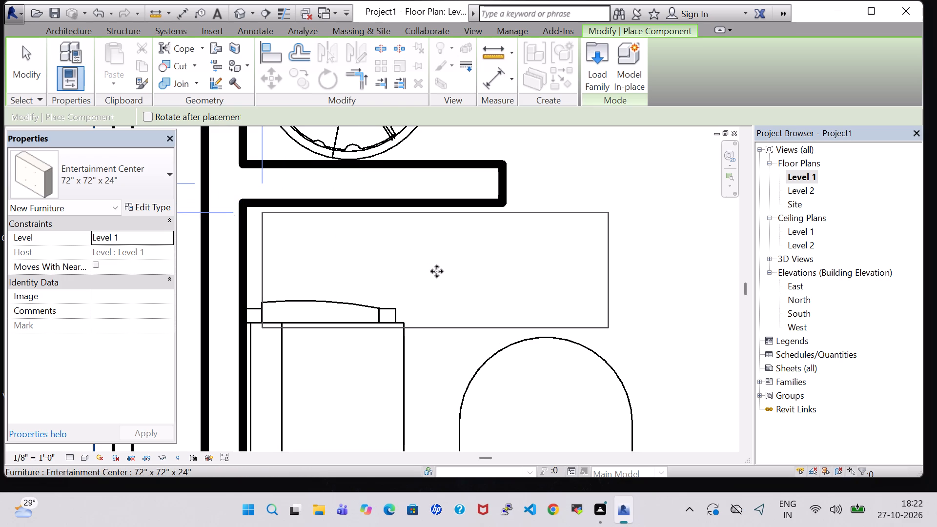
key(Escape)
key(Escape)
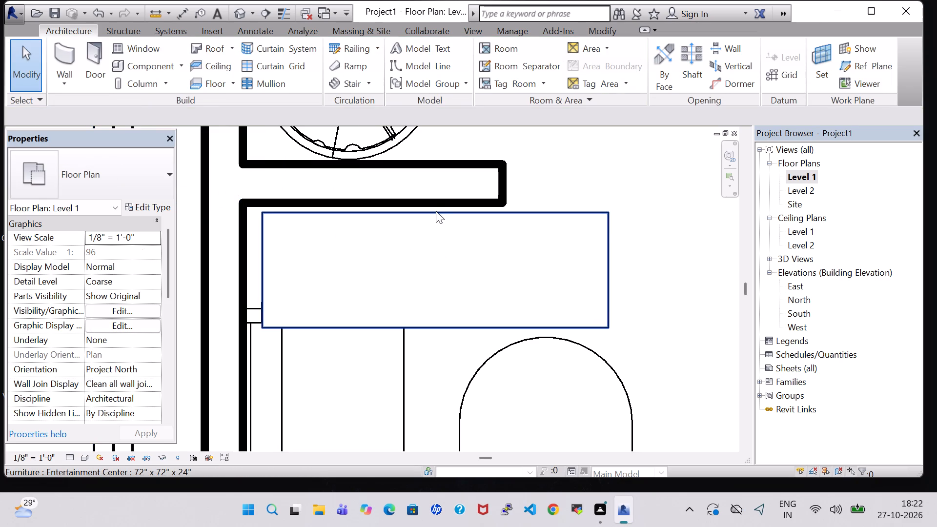
key(Up)
click(436, 211)
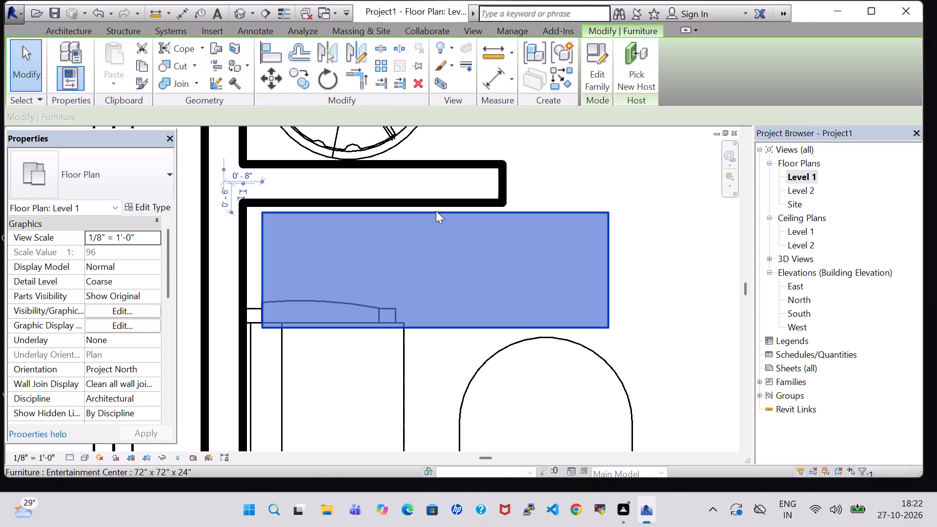
key(Up)
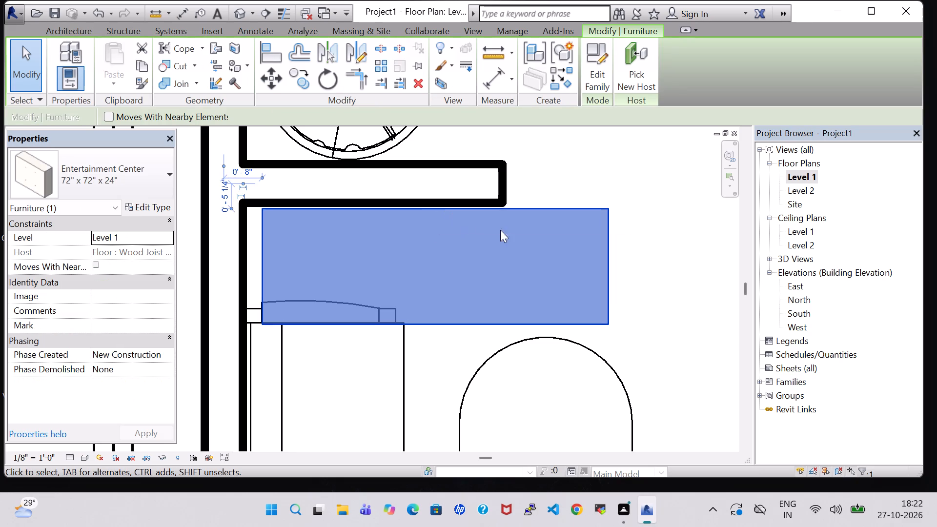
click(665, 291)
Nudge the Sofa-Pensi along the outer wall, away from the Entertainment Center and toward the neighbouring Sofa-Corbu.
scroll(665, 291, down, 3)
middle_drag(665, 291, 664, 0)
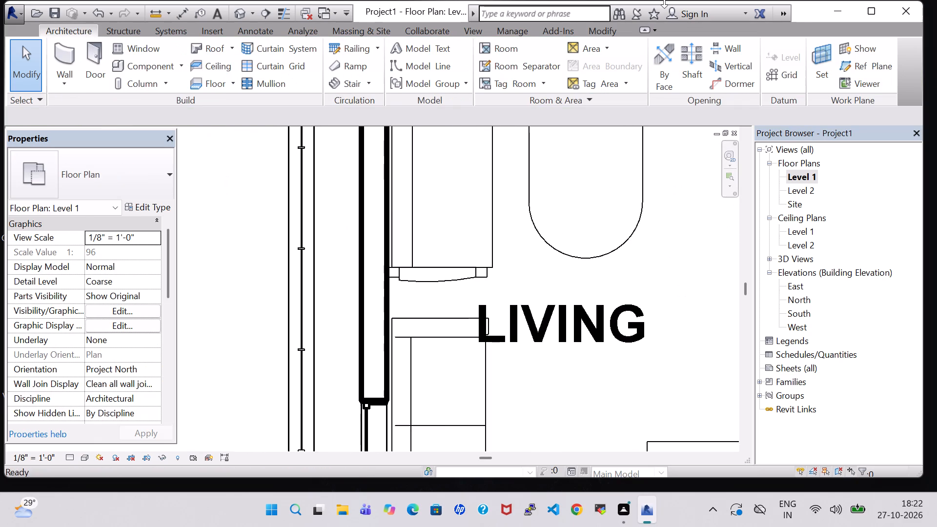
click(431, 271)
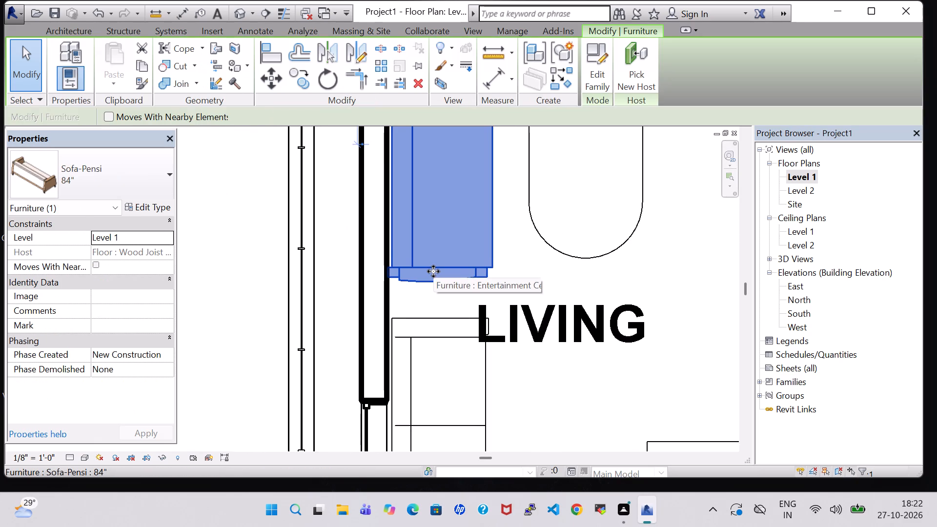
key(Down)
key(Down)
key(Down)
key(Down)
key(Down)
key(Down)
key(Down)
key(Down)
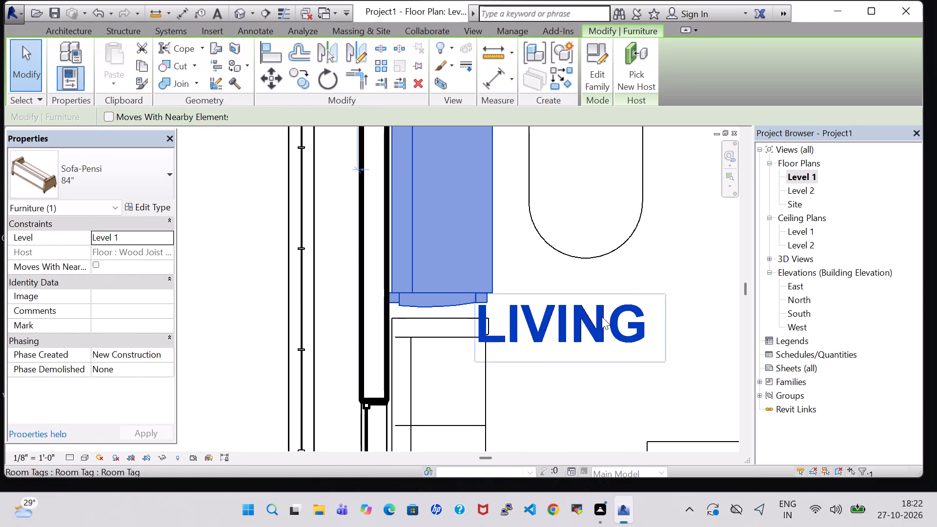
click(666, 259)
click(213, 265)
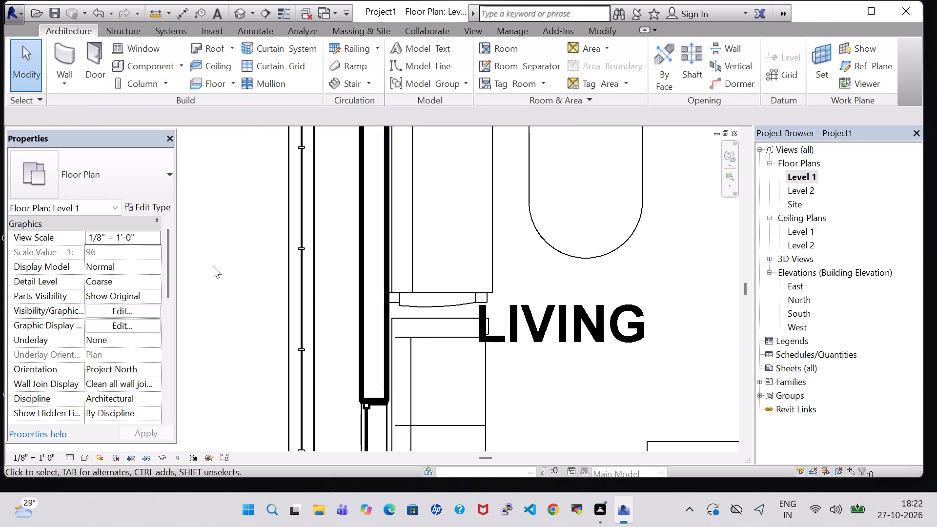
Nudge the outer-wall Sofa-Corbu in LIVING slightly toward the front entrance, away from the Sofa-Pensi.
scroll(213, 265, down, 8)
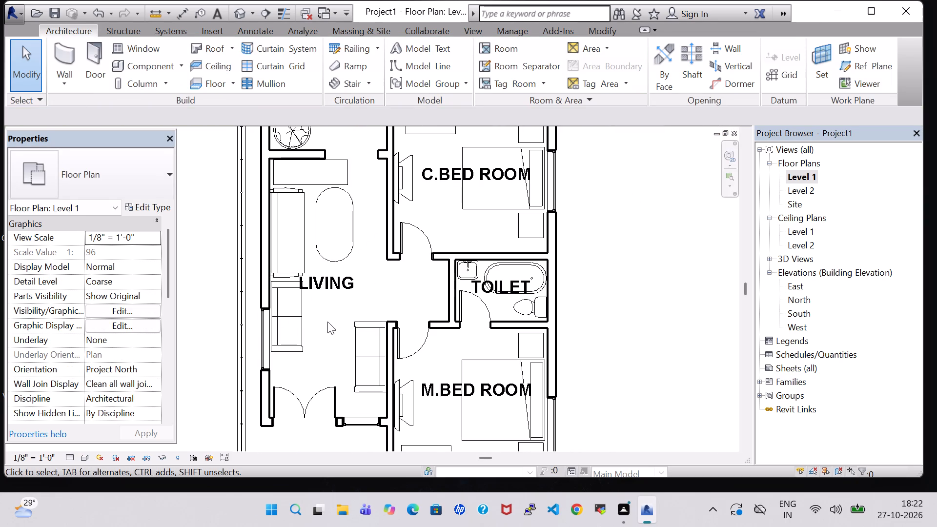
click(300, 320)
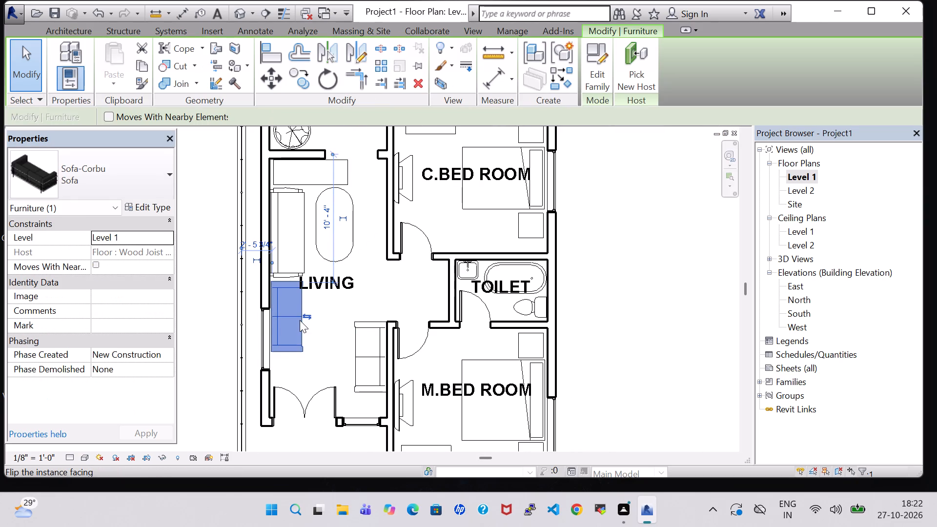
key(Down)
click(666, 279)
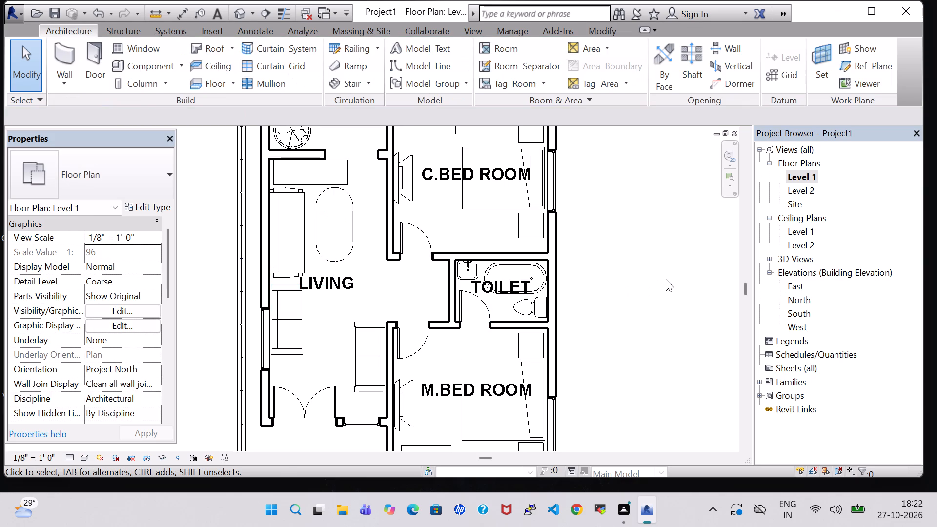
In the 3D view, nudge the oval table toward the front entrance and closer to the Sofa-Pensi, at an offset of about 3' 9".
click(238, 12)
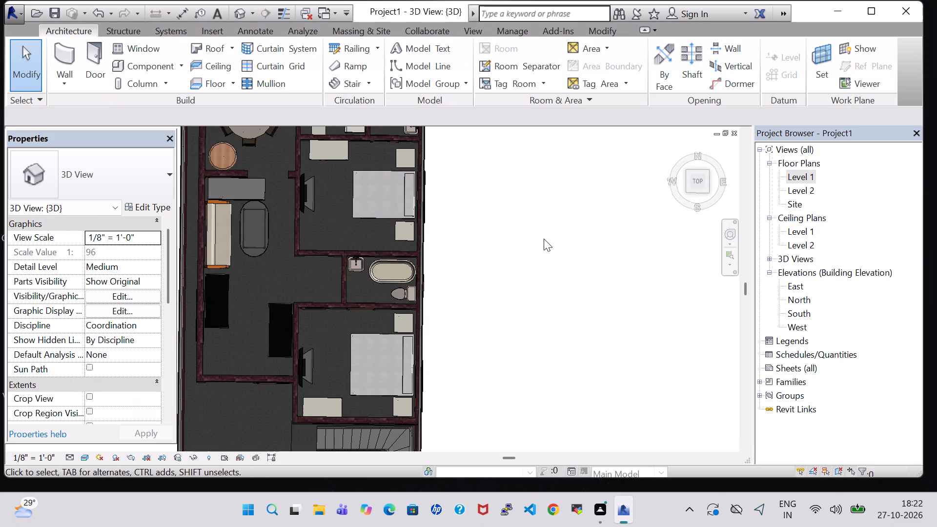
shift+middle_drag(543, 243, 582, 141)
shift+middle_drag(543, 315, 528, 289)
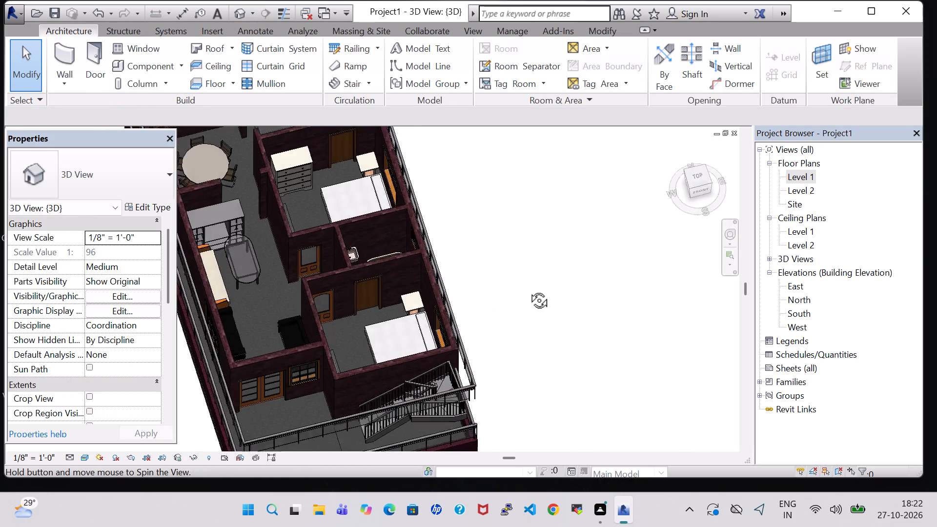
shift+middle_drag(528, 289, 519, 237)
shift+middle_drag(504, 240, 484, 360)
click(263, 249)
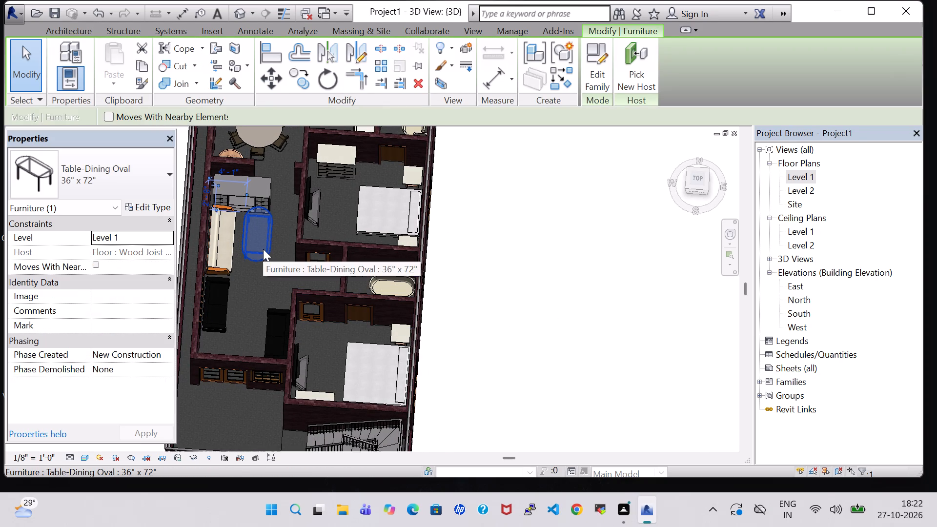
key(Down)
key(Down)
key(Down)
key(Down)
key(Down)
key(Left)
key(Left)
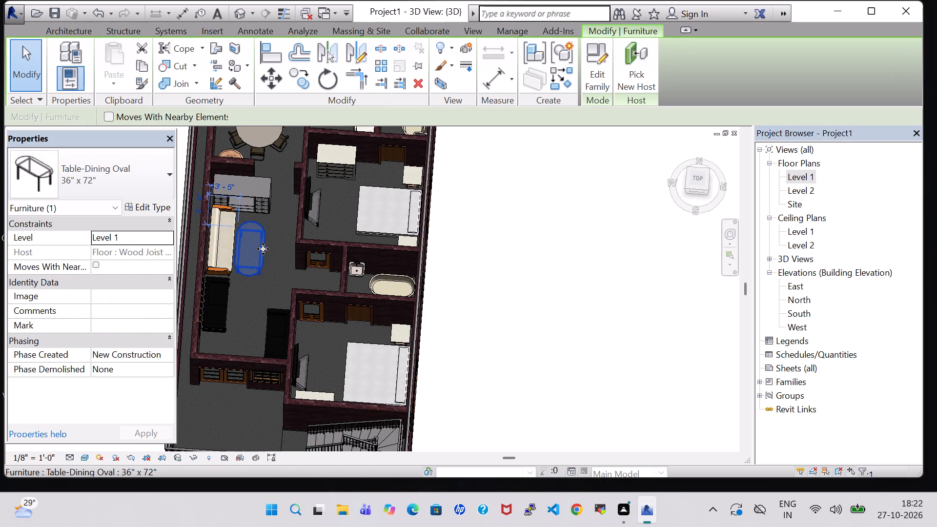
key(Down)
key(Up)
key(Right)
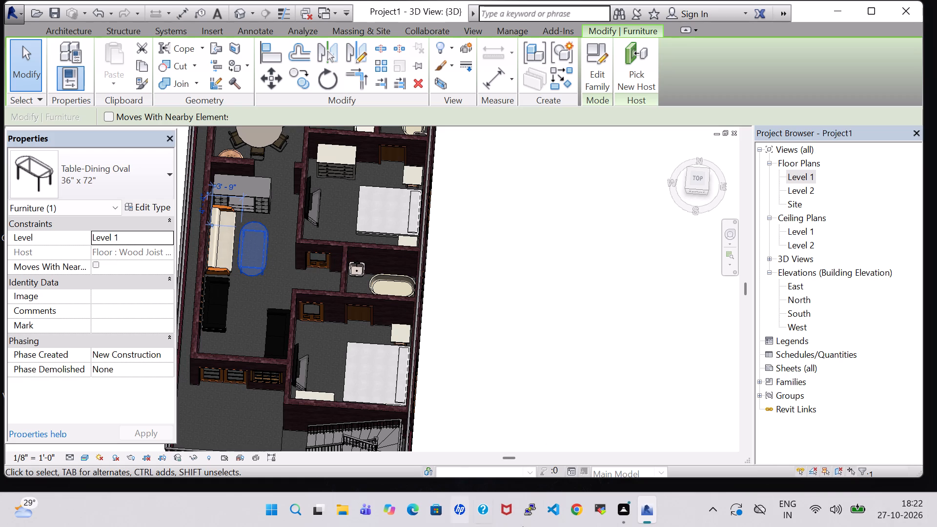
click(579, 282)
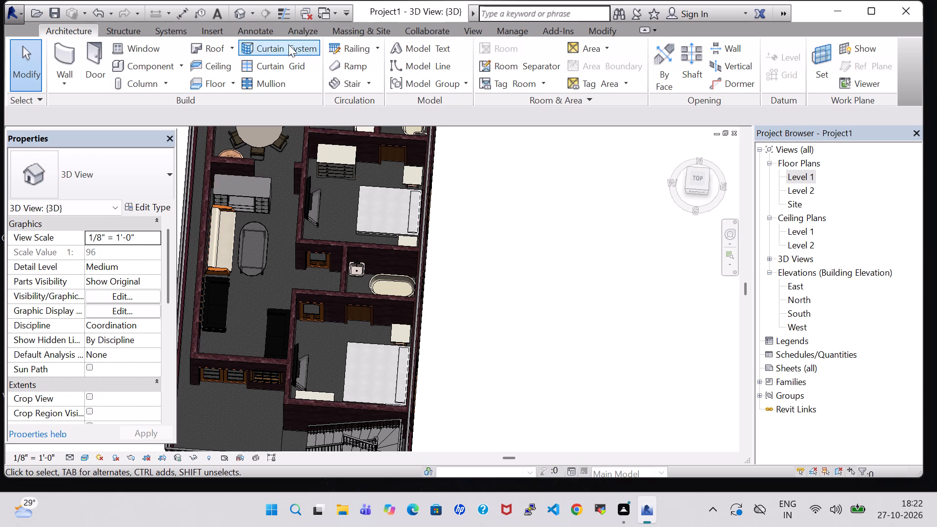
Load the TV Stand family from the US Imperial Furniture library for use in the Level 1 floor plan.
click(811, 174)
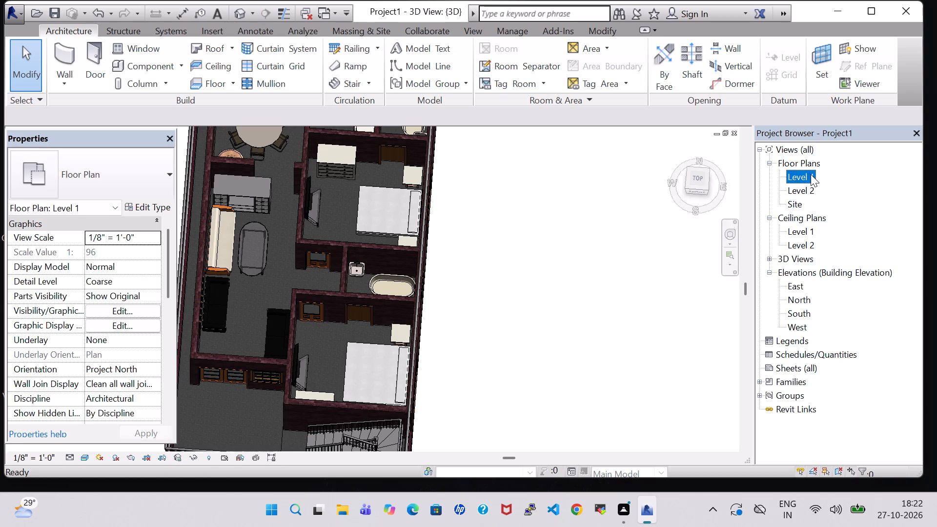
double_click(803, 176)
scroll(623, 230, down, 1)
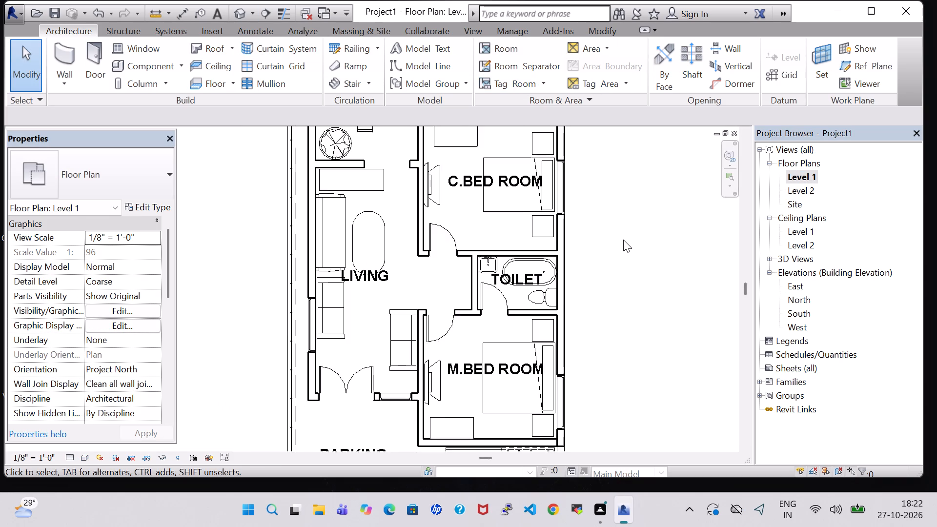
scroll(623, 240, down, 2)
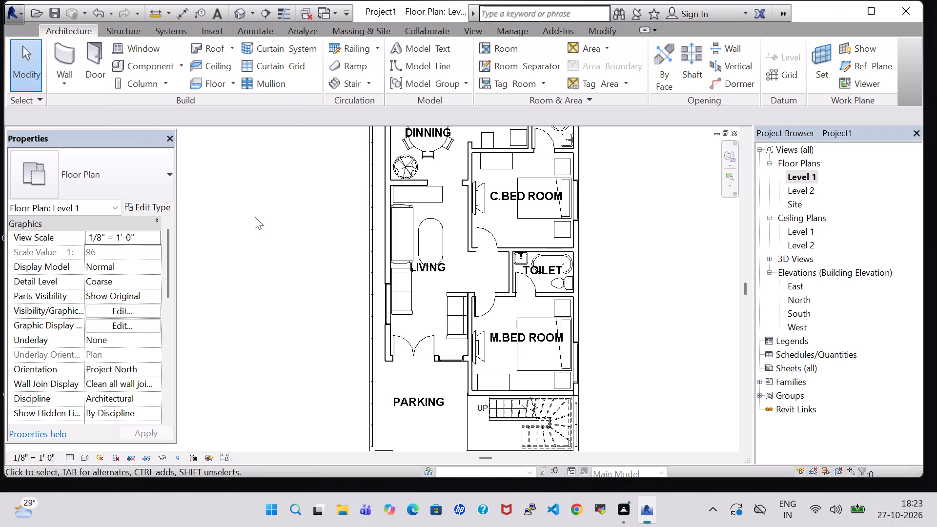
click(128, 65)
click(594, 61)
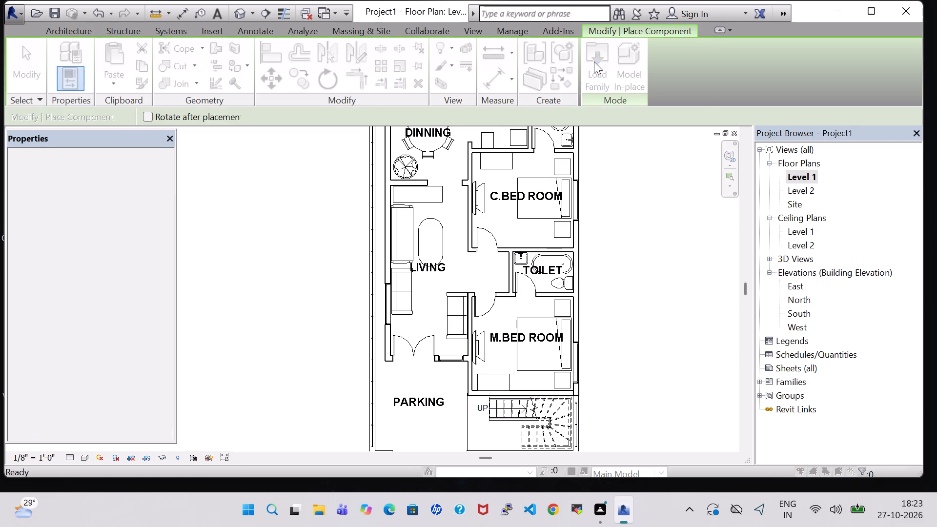
scroll(613, 272, down, 1)
scroll(507, 214, down, 1)
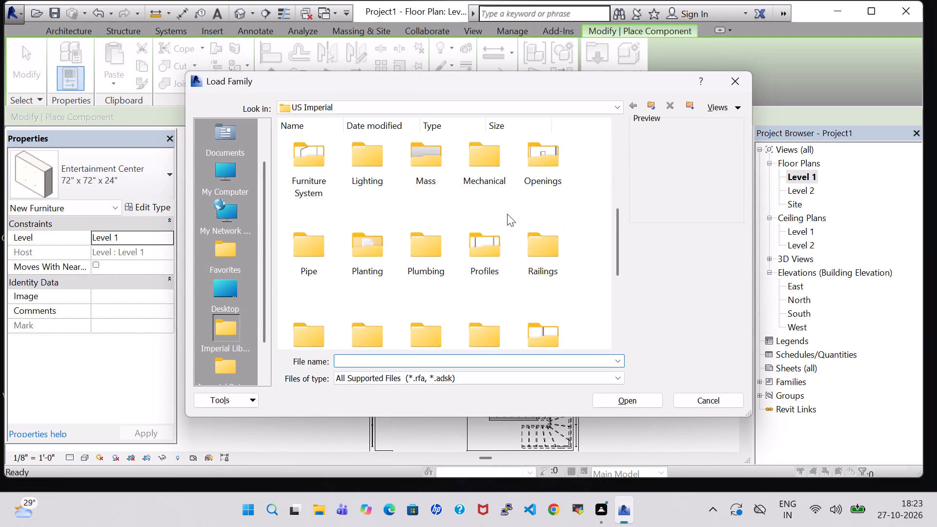
scroll(507, 214, up, 1)
double_click(531, 194)
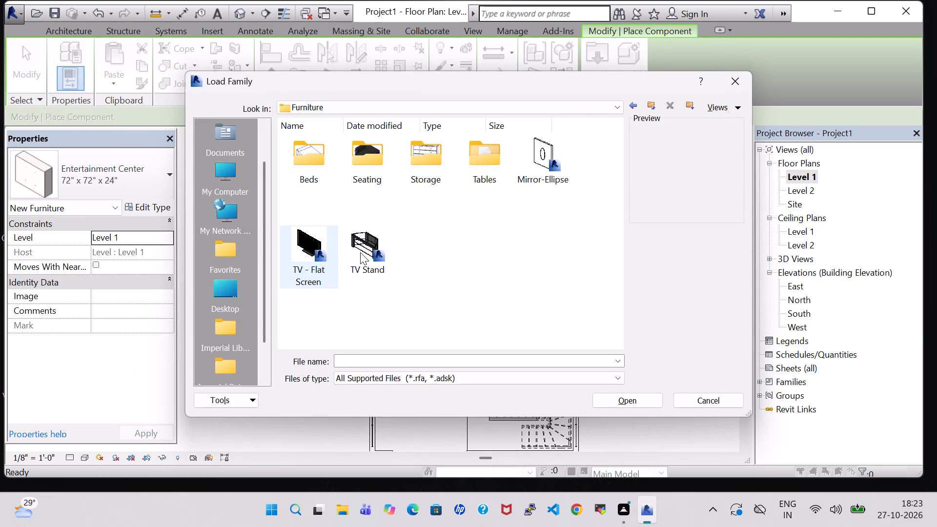
click(360, 252)
double_click(638, 405)
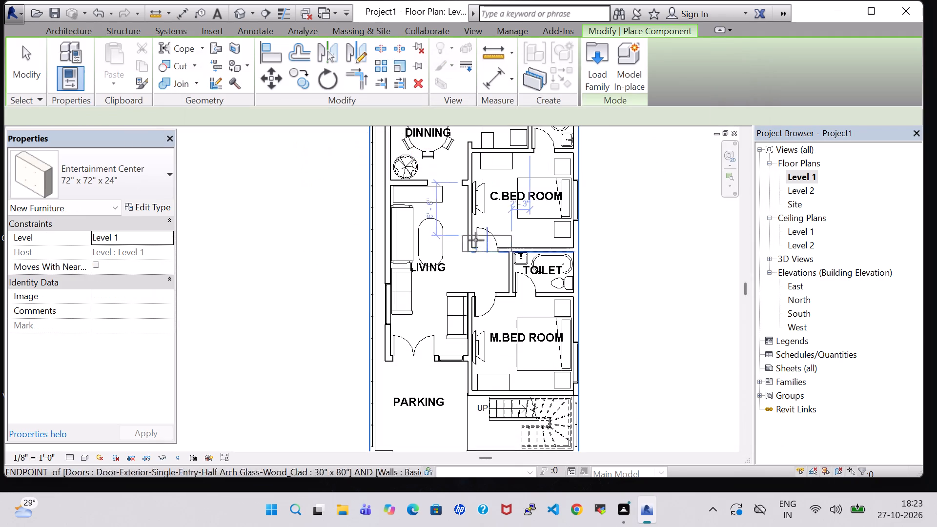
key(Escape)
key(Escape)
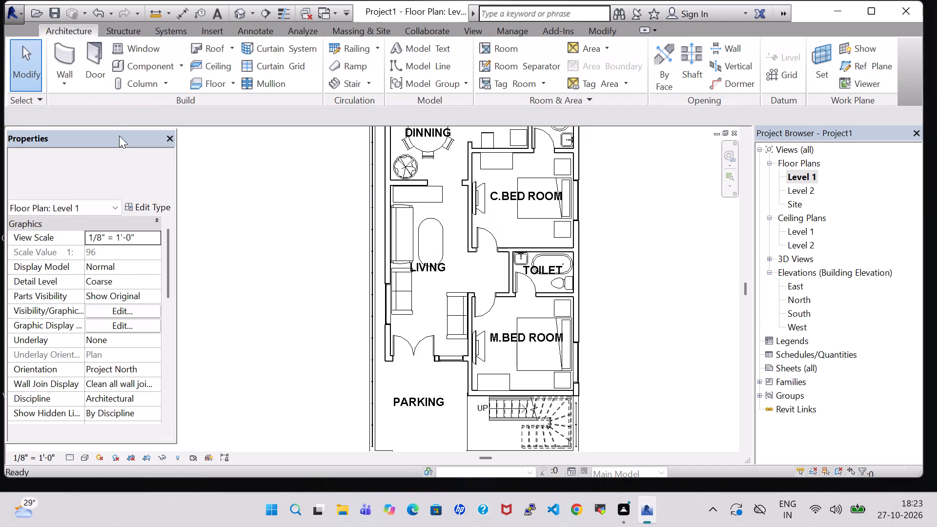
Place the TV Stand in LIVING, rotated to back onto the C.BED ROOM partition, about 3' 6" from the wall between C.BED ROOM and TOILET.
click(147, 64)
click(102, 168)
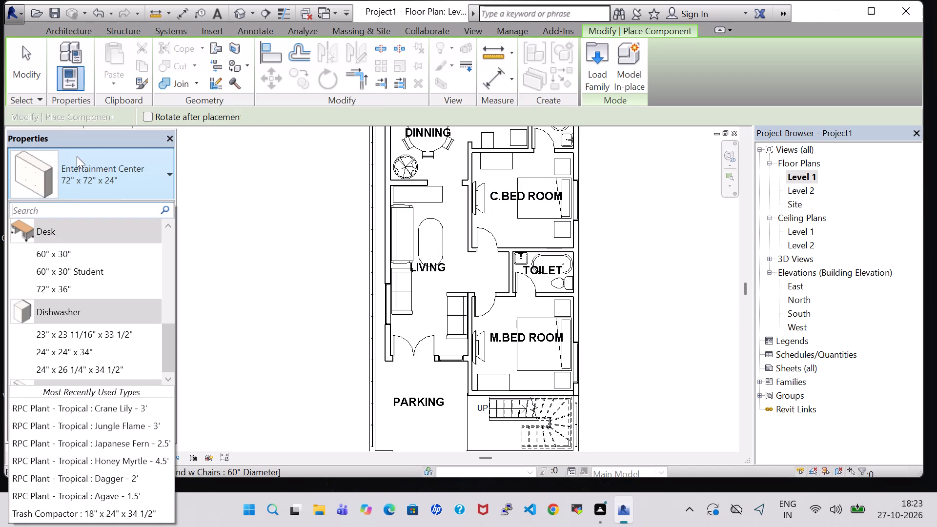
key(t)
key(v)
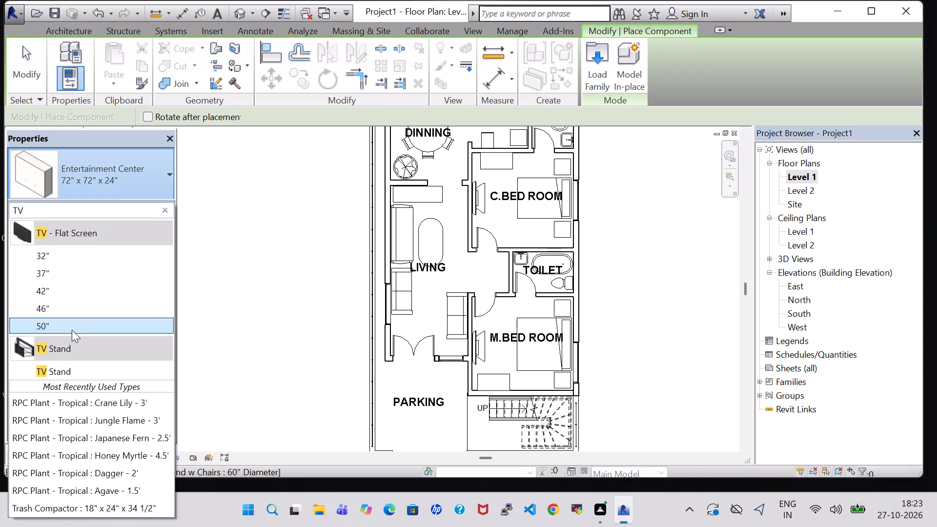
scroll(65, 323, down, 1)
click(63, 375)
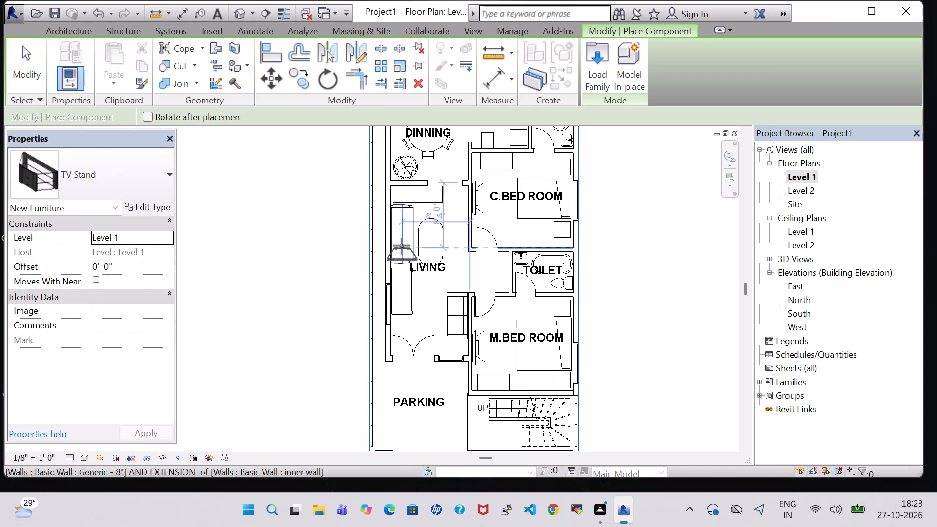
scroll(415, 238, up, 8)
key(space)
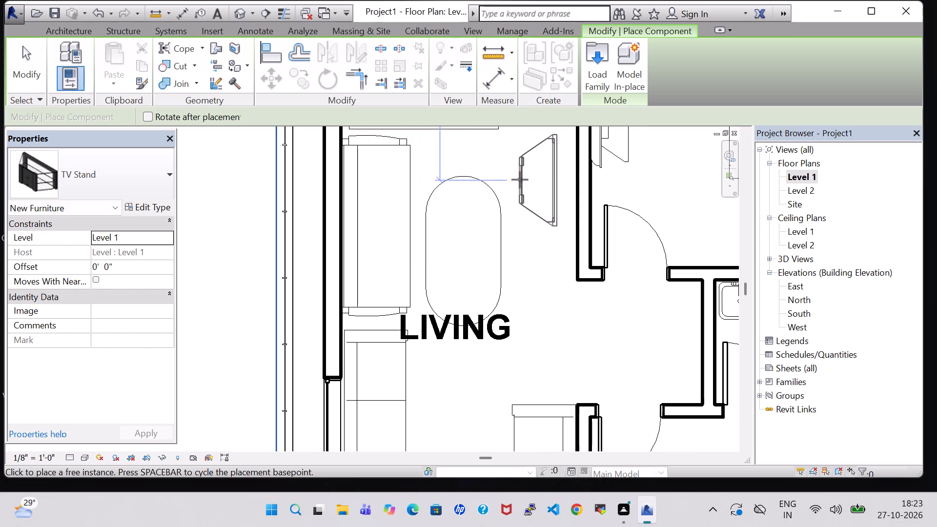
key(space)
key(space)
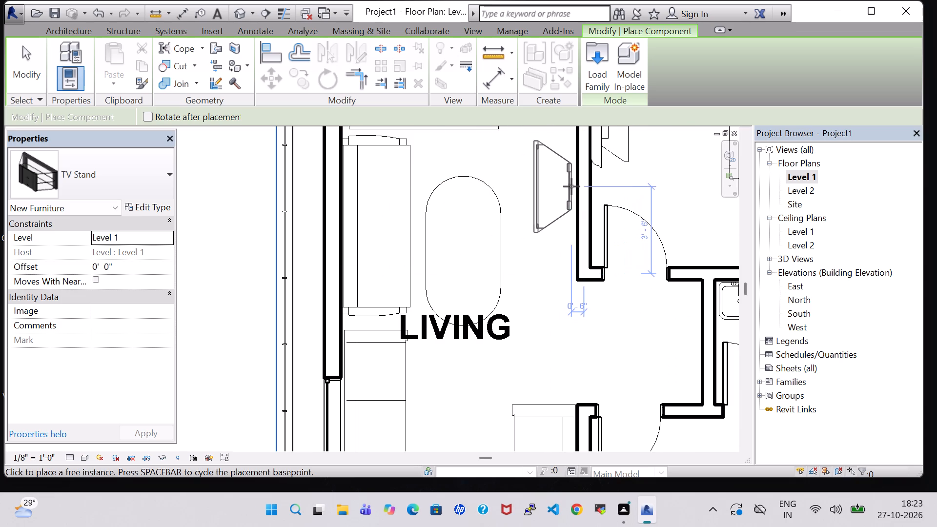
click(572, 187)
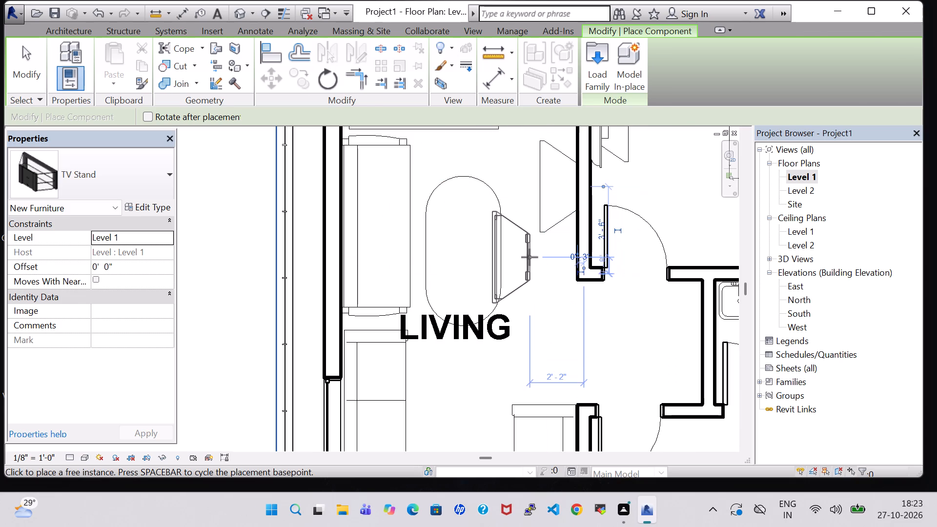
key(Escape)
key(Escape)
Nudge LIVING's oval table toward the DINNING partition and closer to the Sofa-Pensi, to an offset of about 3' 4".
click(486, 190)
key(Up)
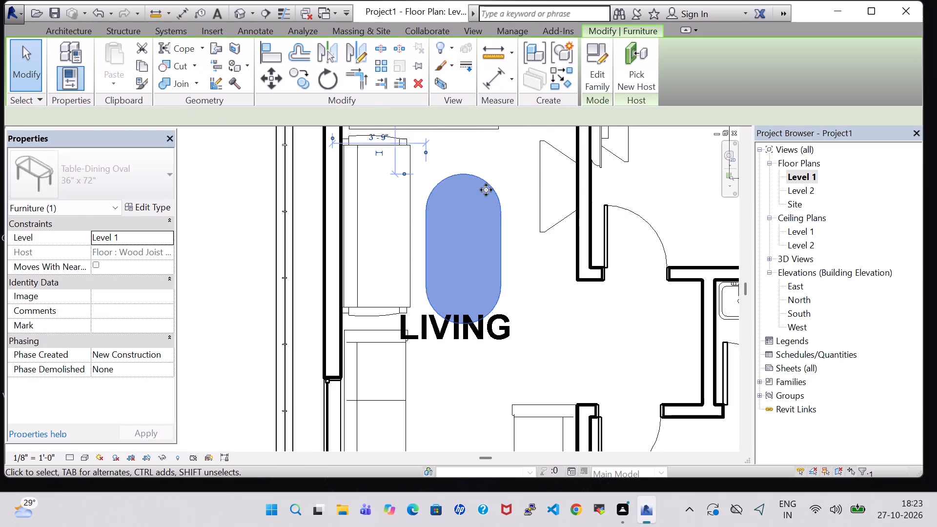
key(Up)
key(Up)
key(Left)
key(Left)
key(Left)
key(Up)
key(Up)
key(Up)
key(Left)
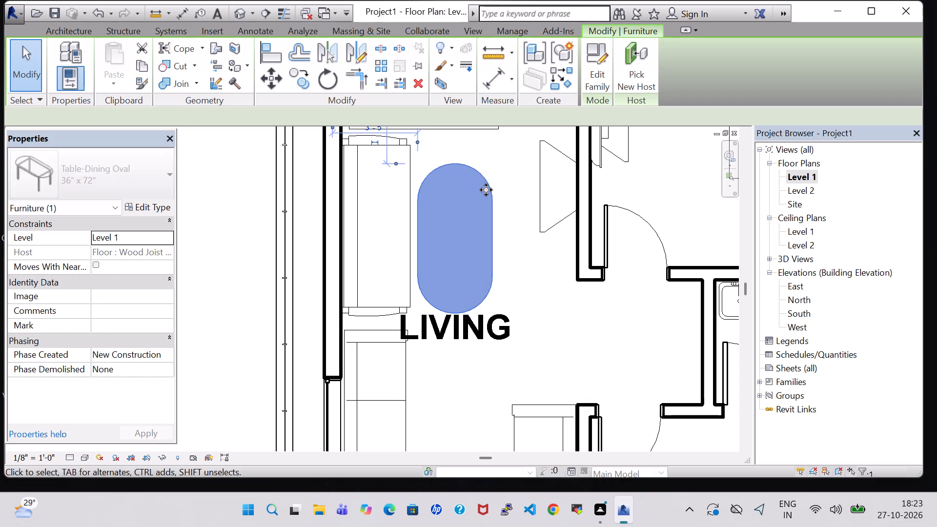
key(Left)
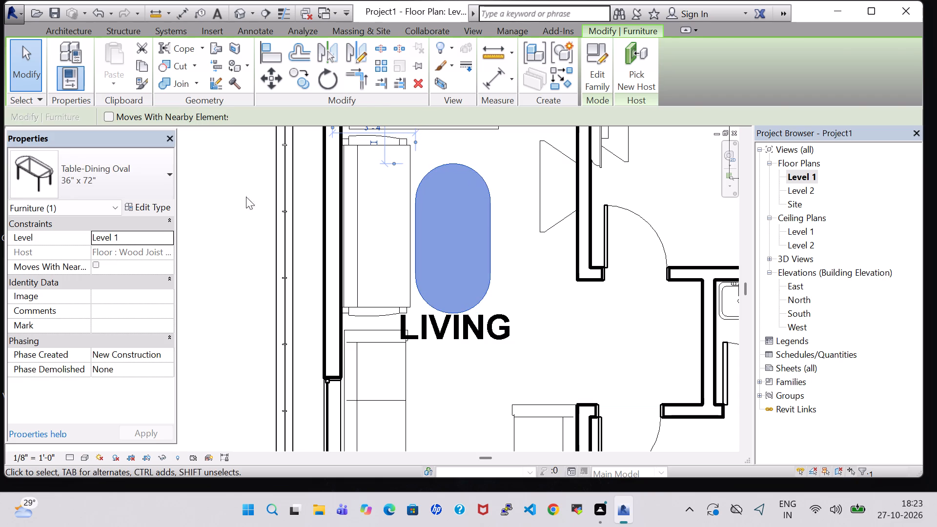
click(219, 254)
Place a 50" TV - Flat Screen on the TV Stand in LIVING, rotated to back onto the C.BED ROOM partition.
scroll(224, 254, down, 2)
click(131, 61)
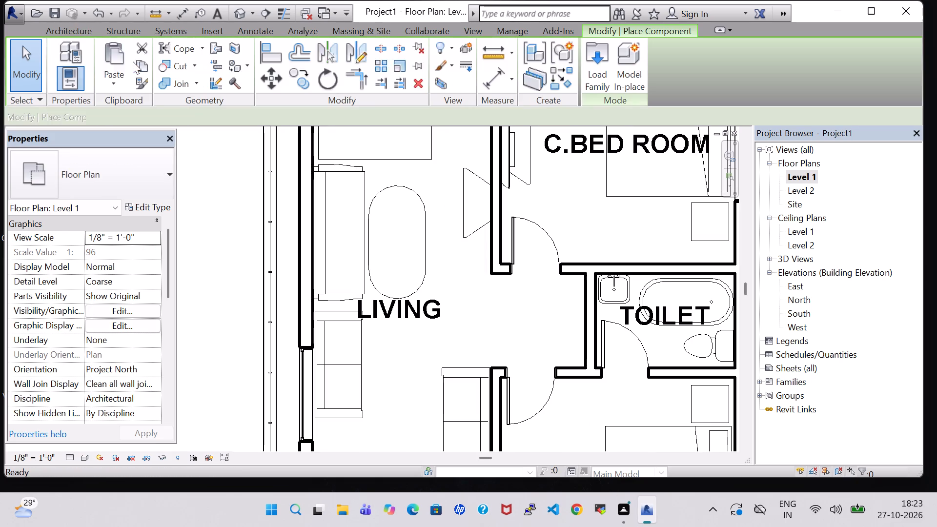
click(95, 166)
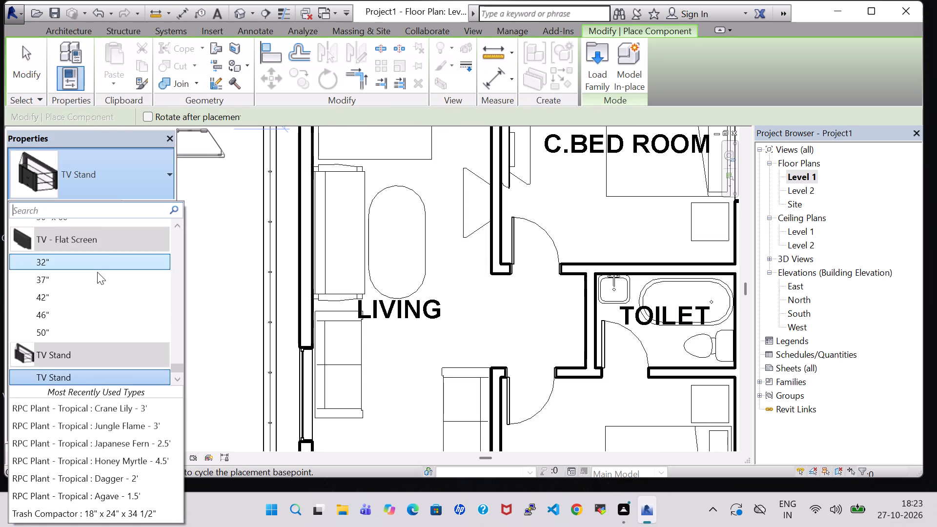
click(64, 329)
key(space)
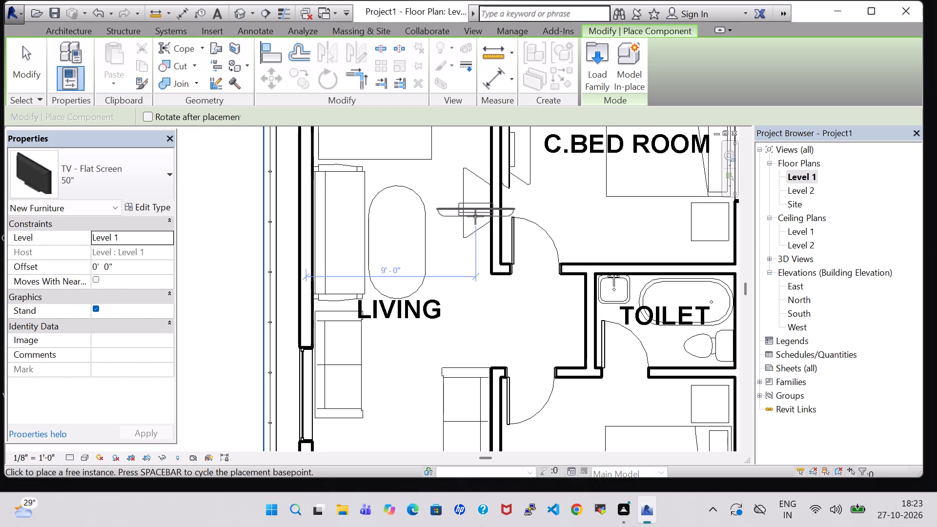
key(space)
key(space)
scroll(475, 216, up, 5)
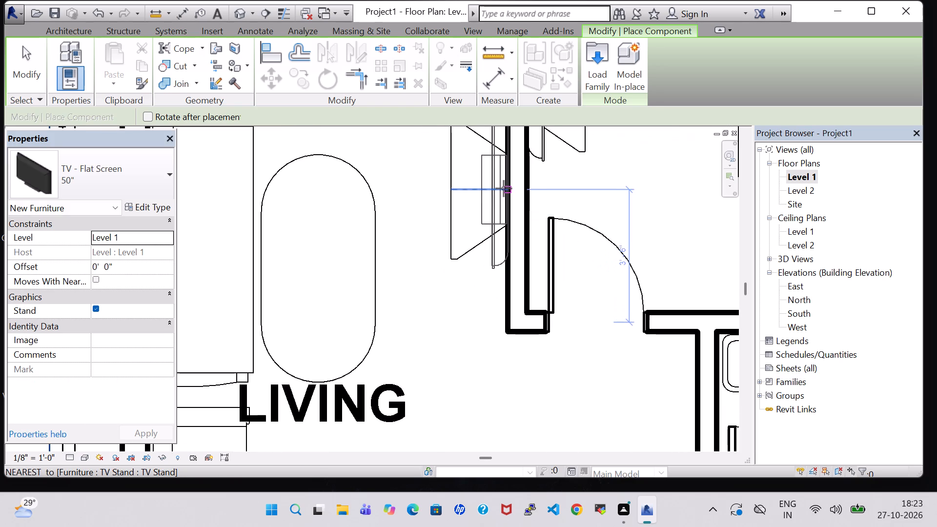
click(504, 188)
key(Escape)
key(Escape)
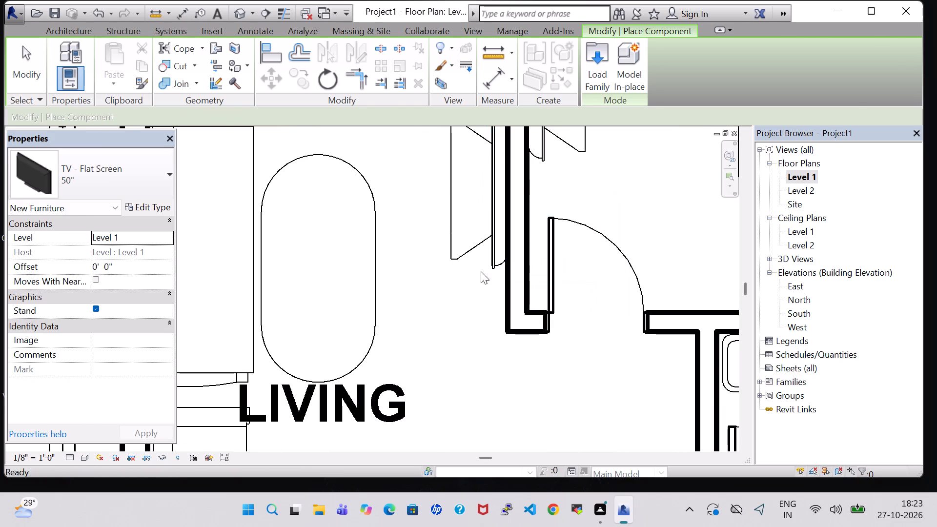
Set the offset of the 50" flat screen TV in LIVING to 3' 0" above Level 1.
click(496, 233)
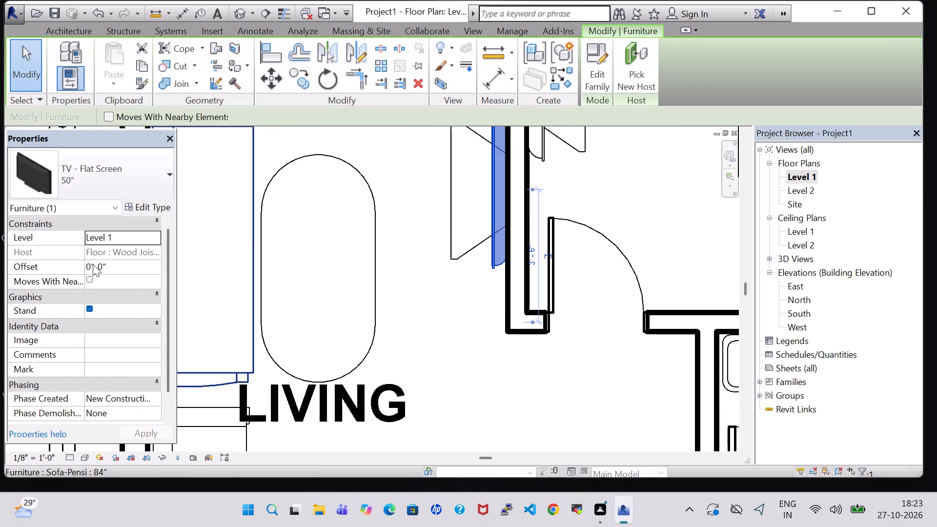
click(93, 264)
key(Left)
key(BackSpace)
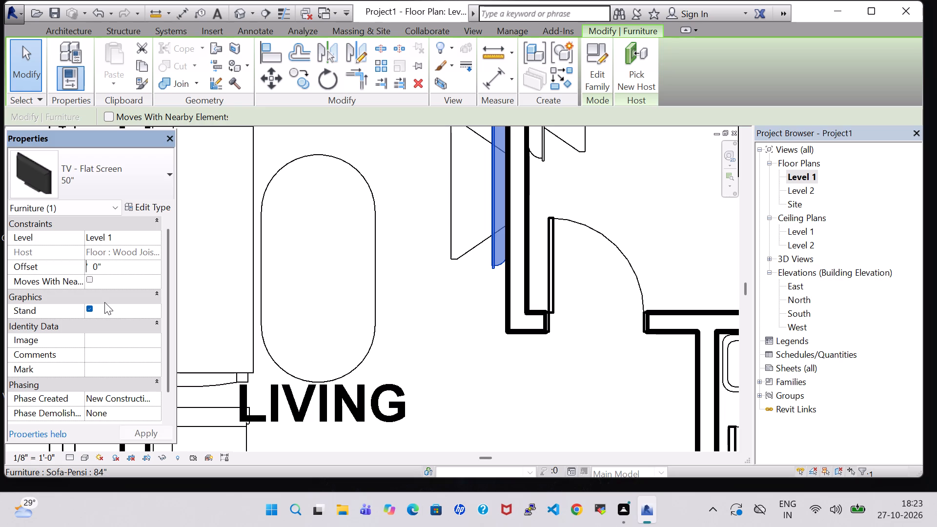
key(3)
key(Return)
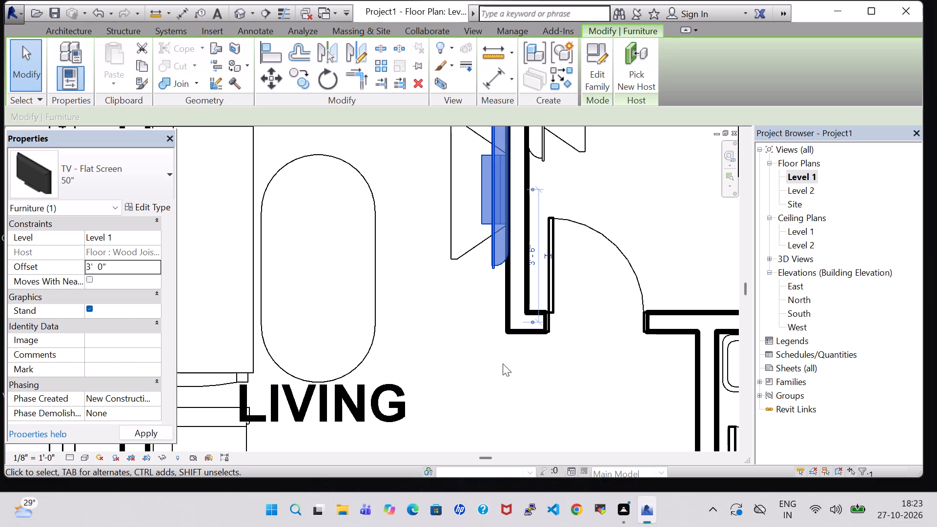
click(452, 334)
Examine the TV and its stand in LIVING in the 3D view, and return to the Level 1 floor plan.
scroll(452, 334, down, 5)
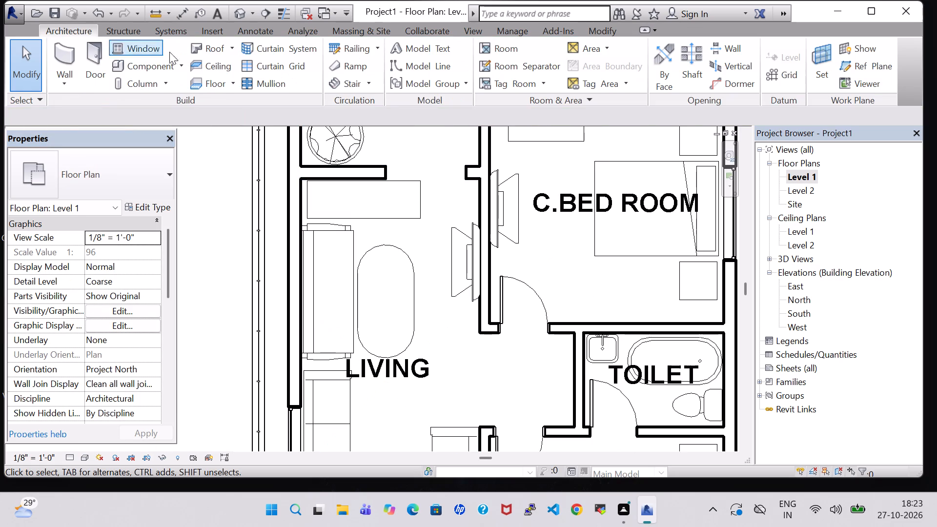
click(244, 12)
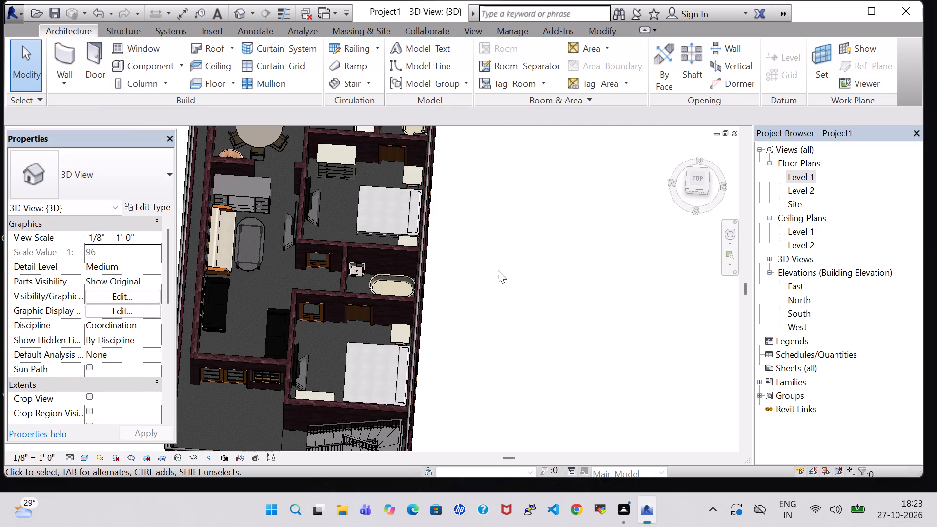
shift+middle_drag(491, 271, 521, 284)
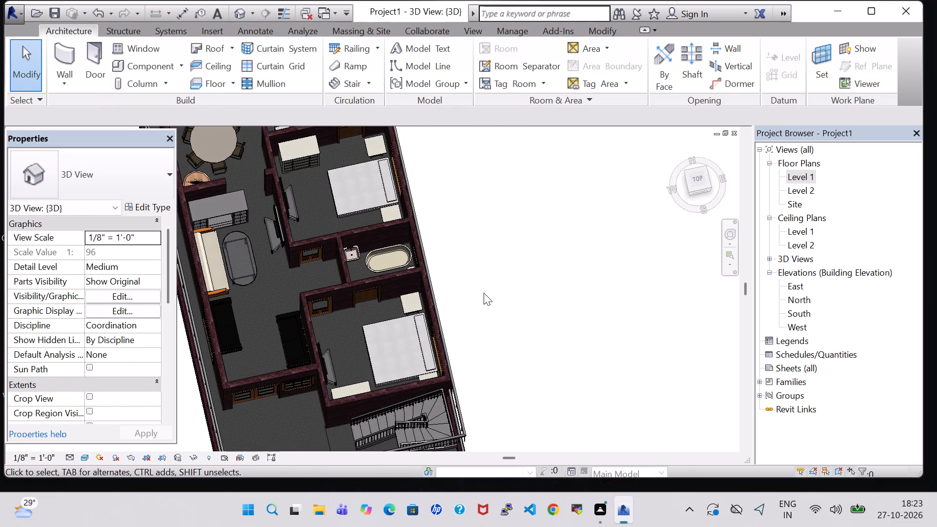
shift+middle_drag(484, 293, 560, 275)
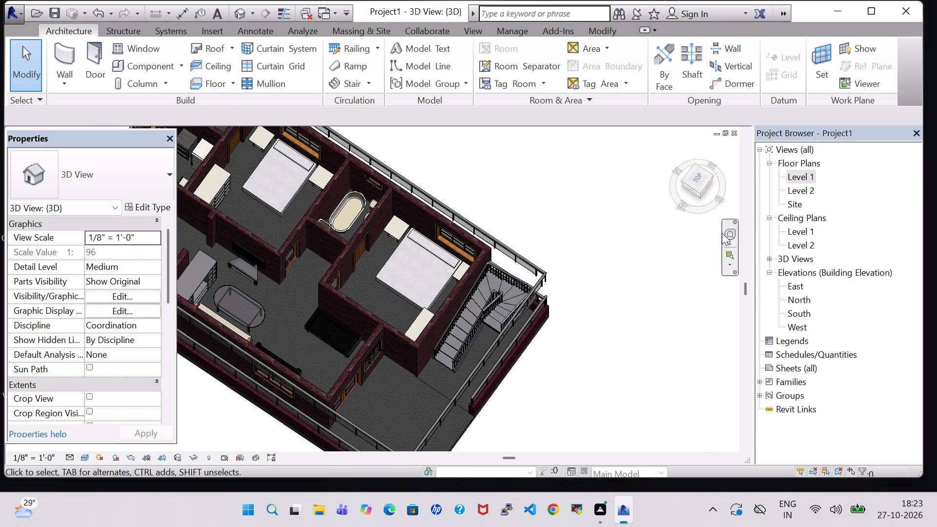
double_click(813, 175)
scroll(656, 279, down, 2)
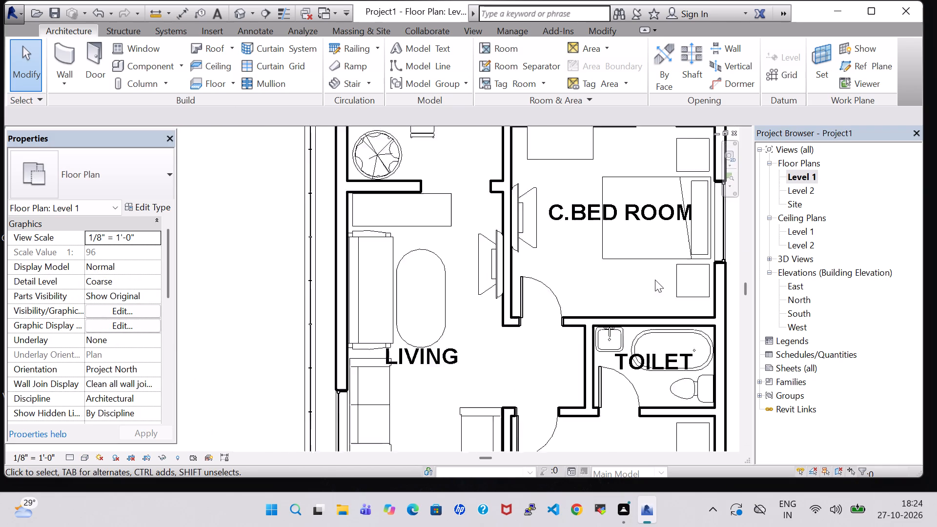
scroll(655, 280, down, 1)
scroll(661, 324, down, 2)
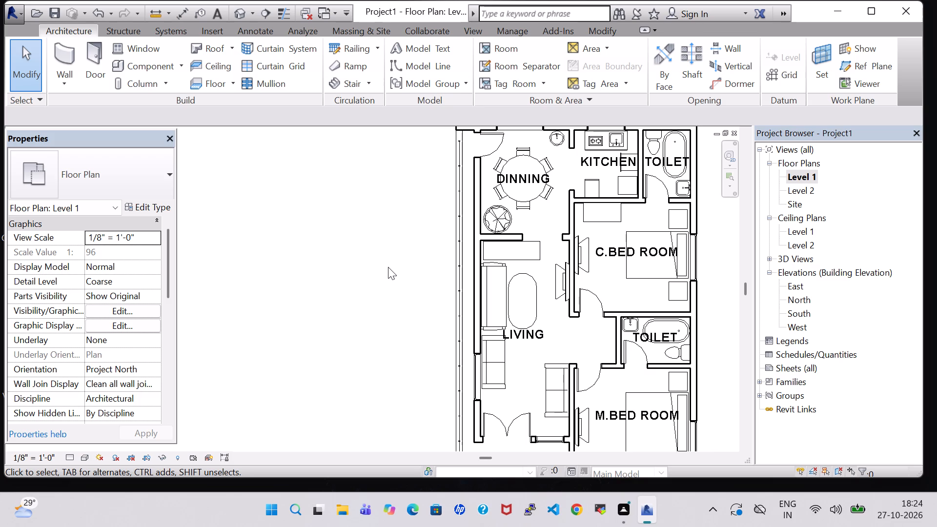
Set the Entertainment Center type in LIVING to 4' 0" width and 5' 0" height.
click(523, 254)
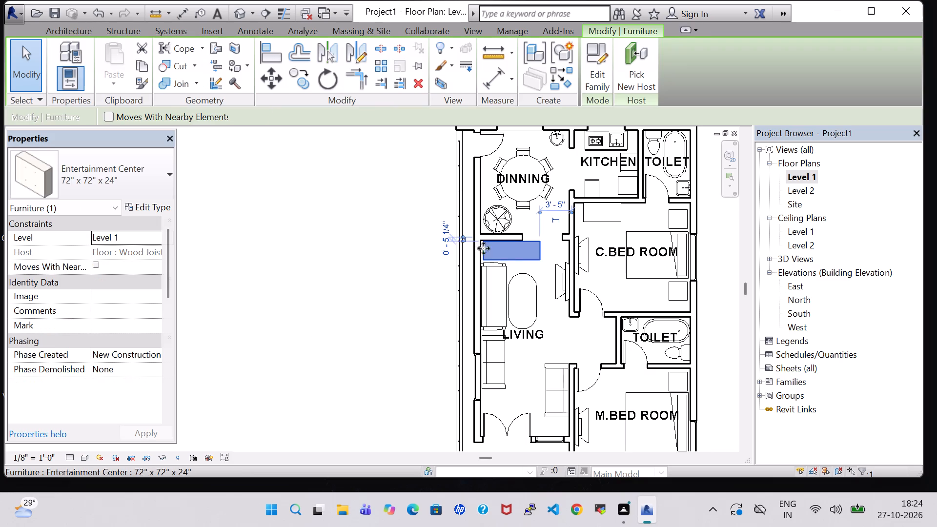
click(133, 208)
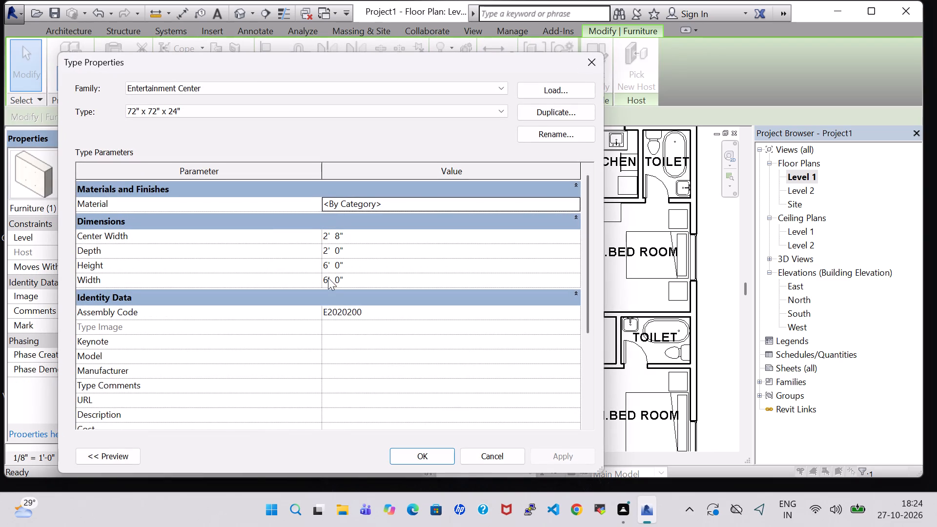
click(328, 278)
key(BackSpace)
key(4)
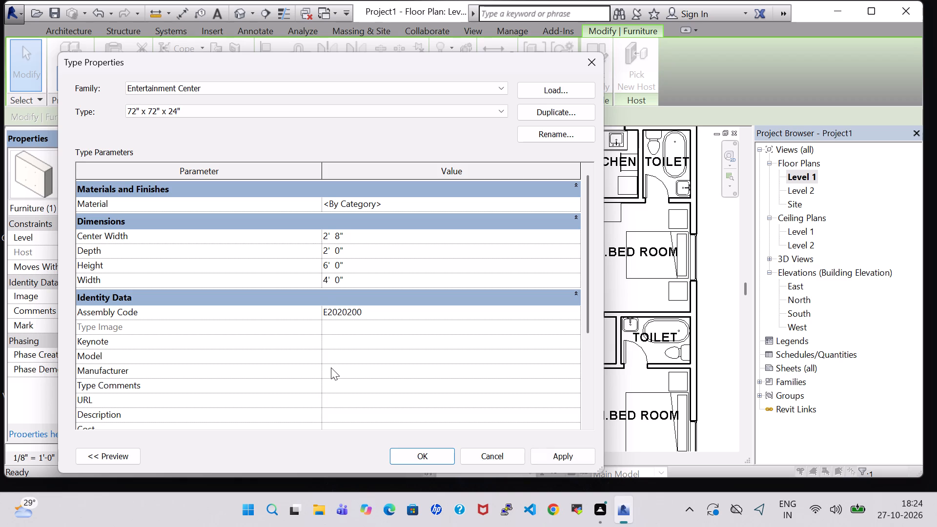
click(329, 261)
key(BackSpace)
key(5)
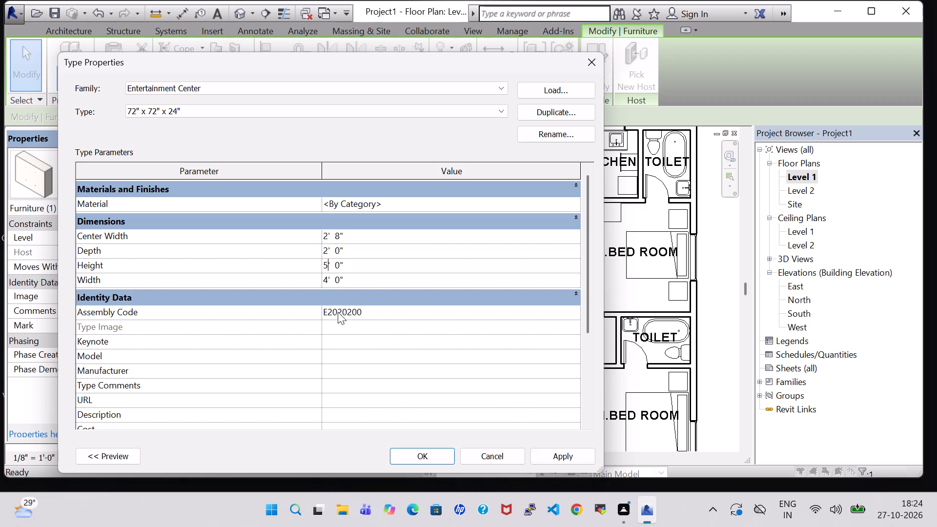
double_click(568, 452)
click(406, 453)
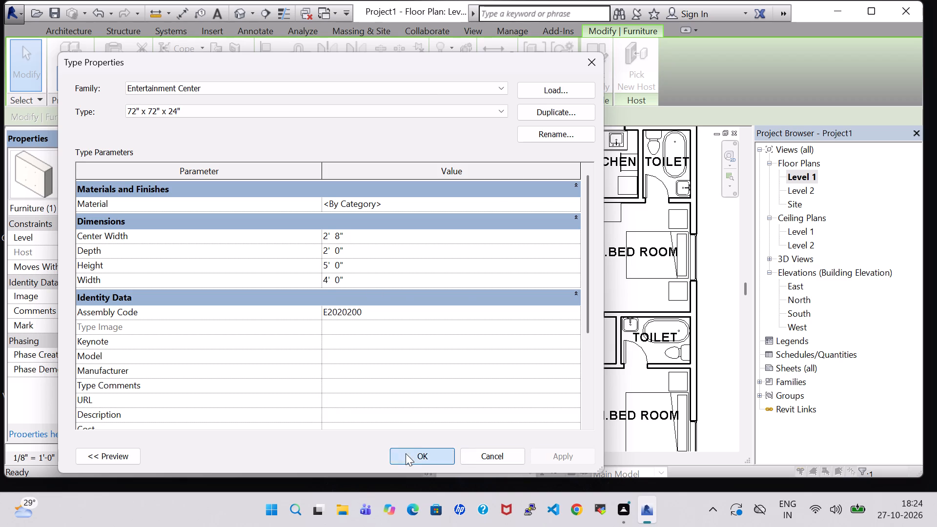
Nudge the Entertainment Center against LIVING's outer wall, about 5' 5" from the C.BED ROOM partition.
key(Left)
key(Left)
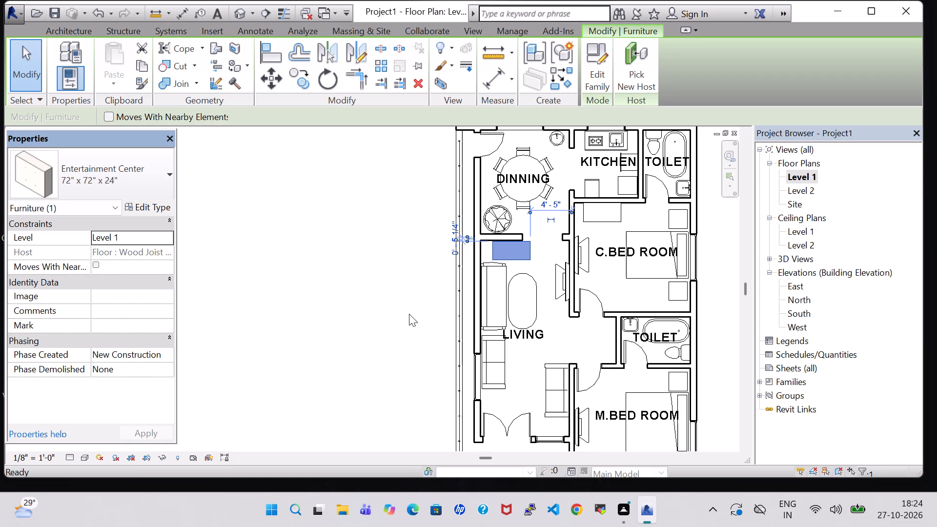
click(383, 290)
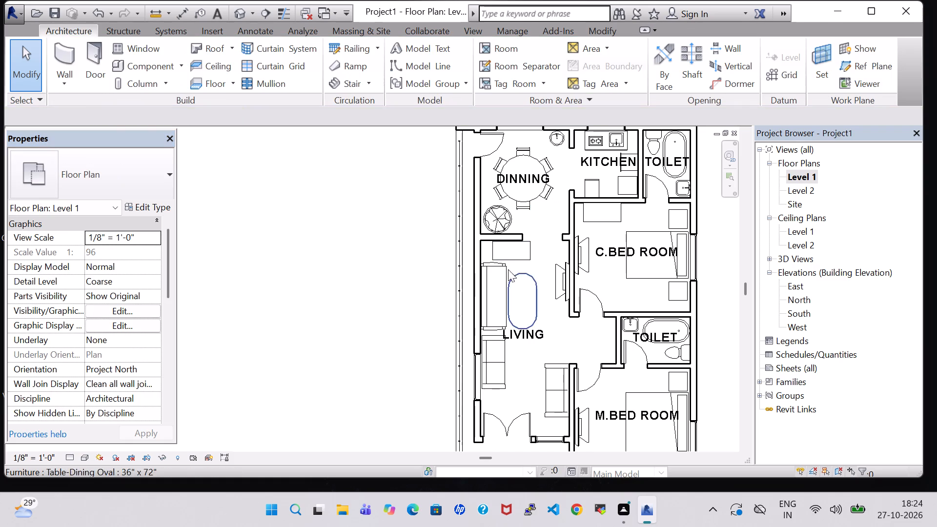
click(517, 258)
key(Down)
key(Up)
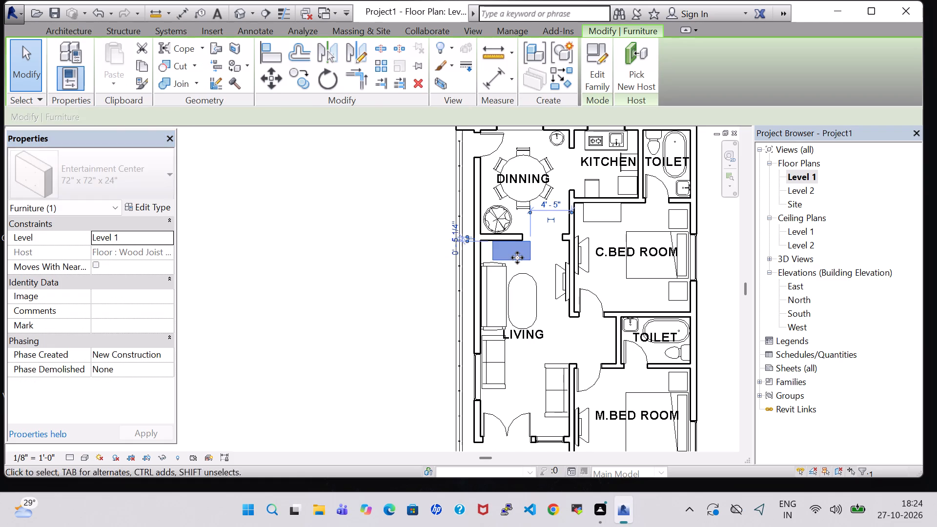
key(Left)
key(Left)
key(Left)
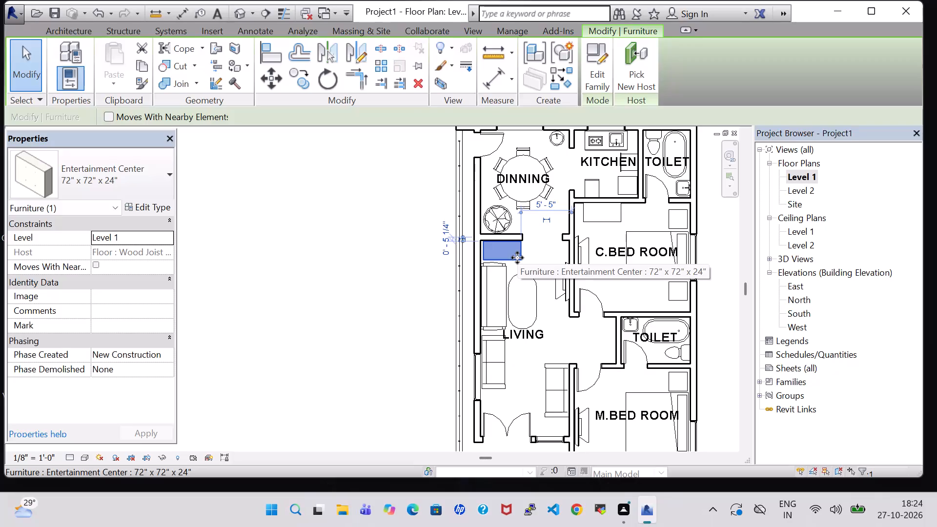
click(371, 286)
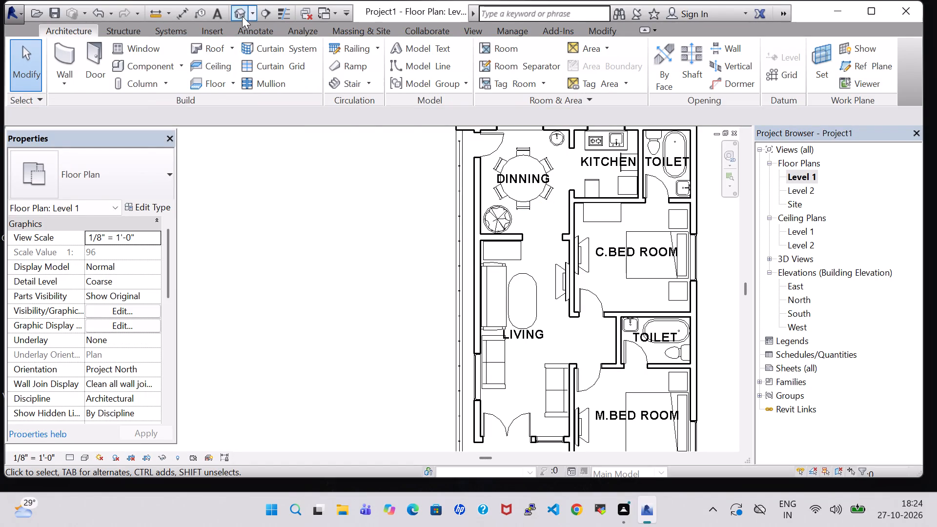
In the 3D view, delete the 84" Sofa-Pensi beside the oval table in LIVING.
click(242, 16)
click(574, 122)
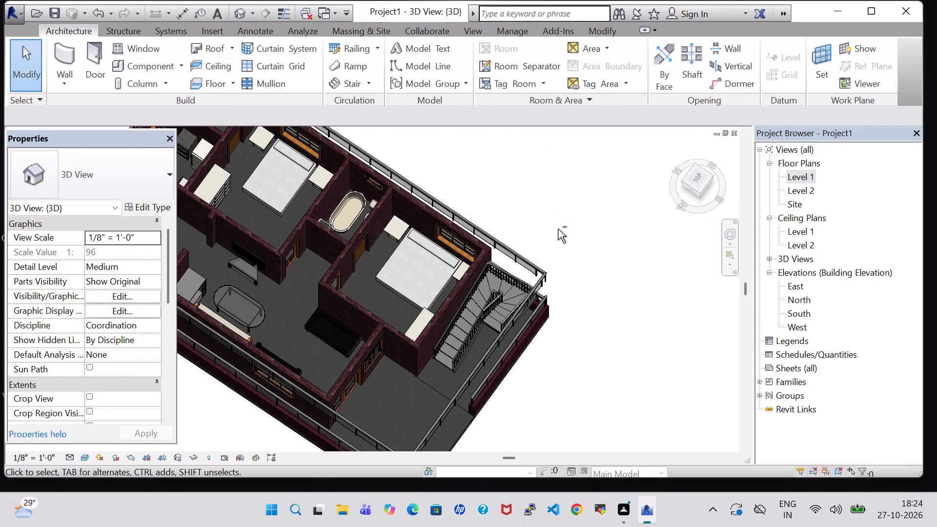
shift+middle_drag(552, 229, 514, 213)
middle_drag(552, 246, 506, 193)
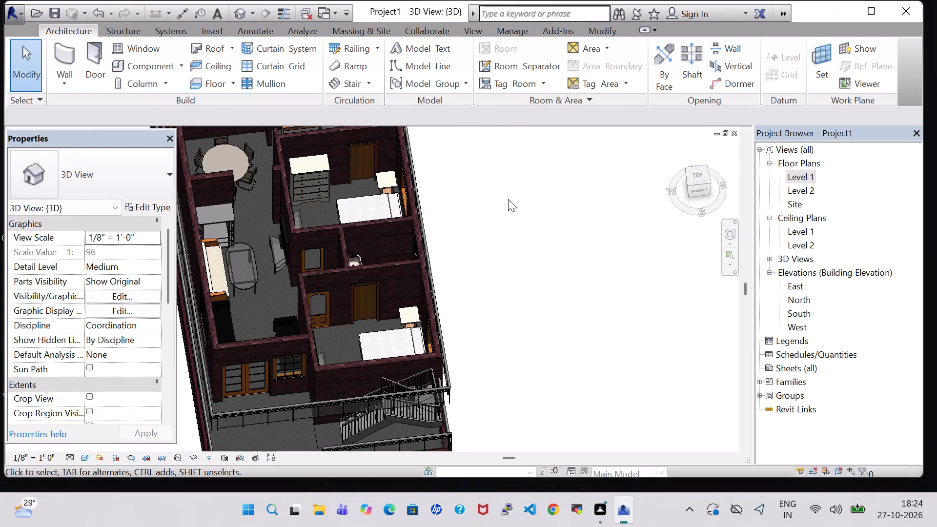
shift+middle_drag(508, 199, 553, 246)
shift+middle_drag(544, 248, 473, 205)
shift+middle_drag(518, 227, 473, 240)
click(269, 209)
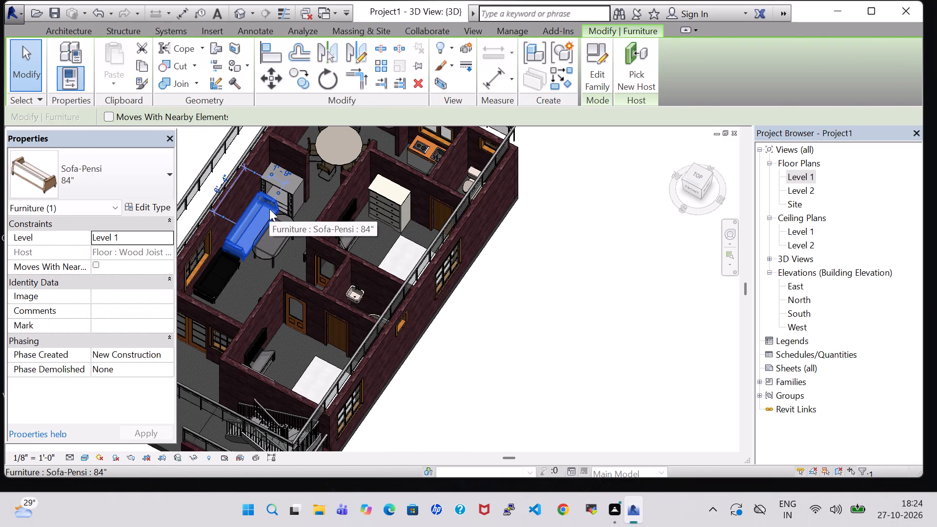
key(Delete)
On the Level 1 floor plan, place a Sofa-Corbu beside LIVING's oval table, backing onto the outer wall, about 4' 1" from the DINNING partition.
double_click(804, 173)
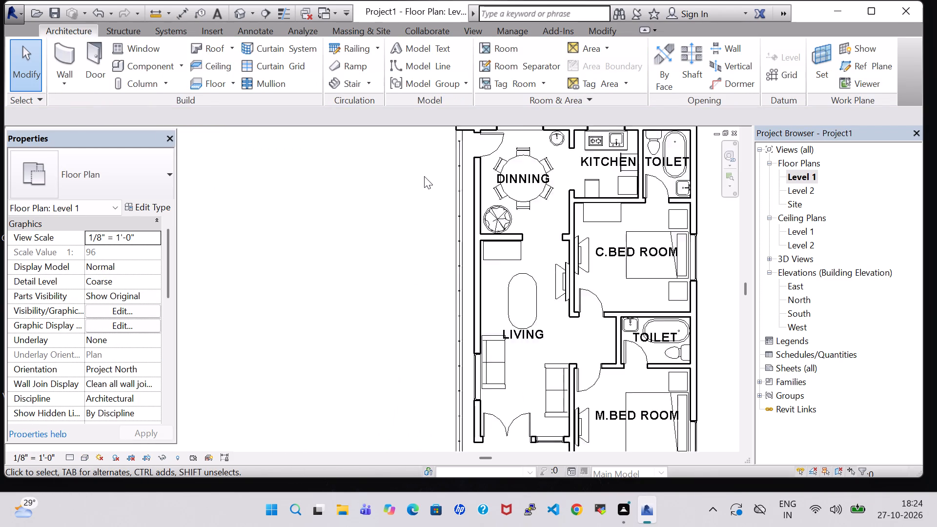
scroll(423, 178, down, 3)
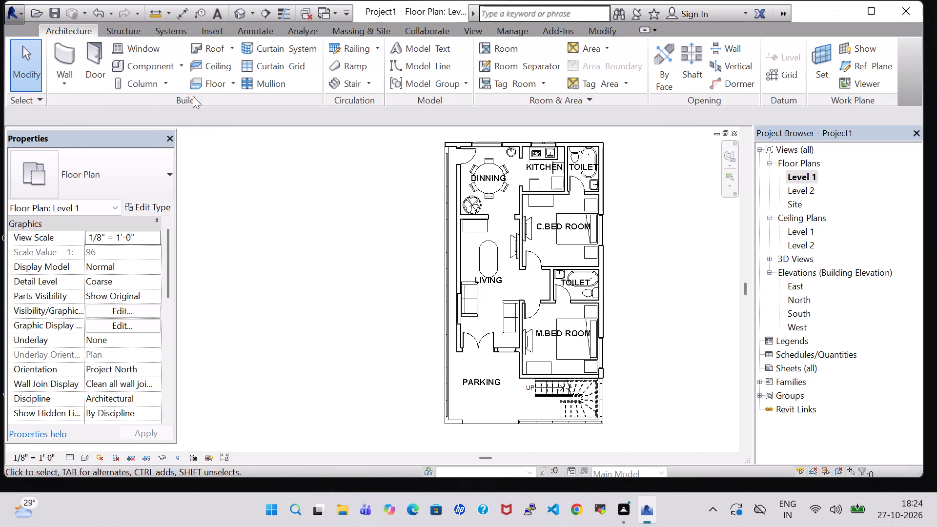
click(151, 63)
click(124, 185)
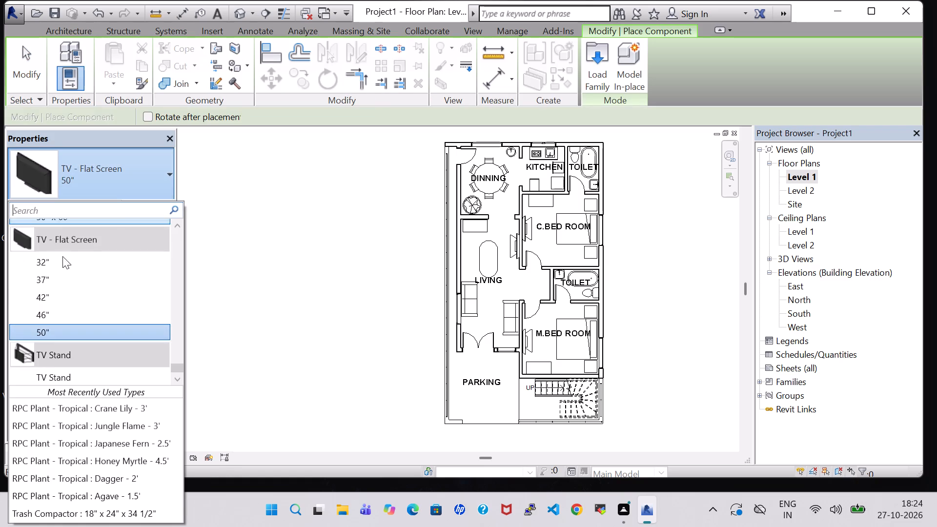
scroll(61, 284, up, 18)
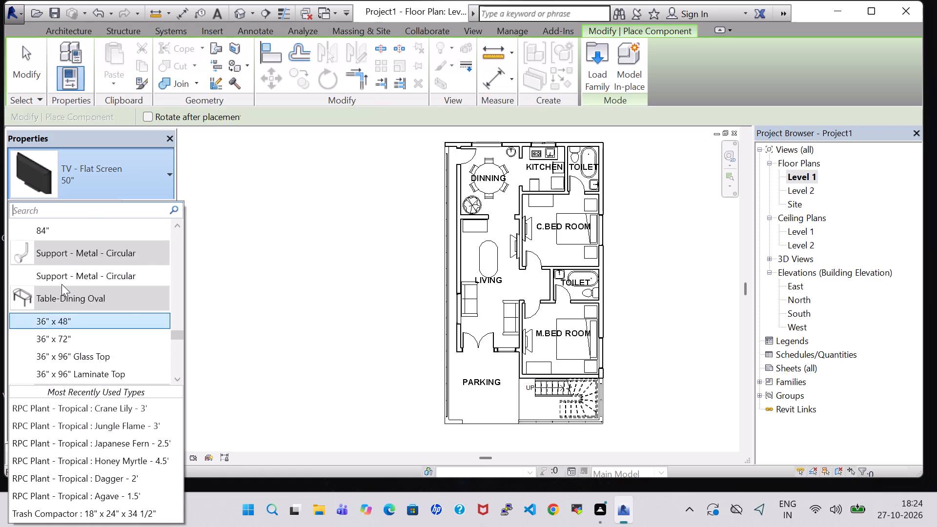
scroll(61, 284, up, 3)
click(70, 305)
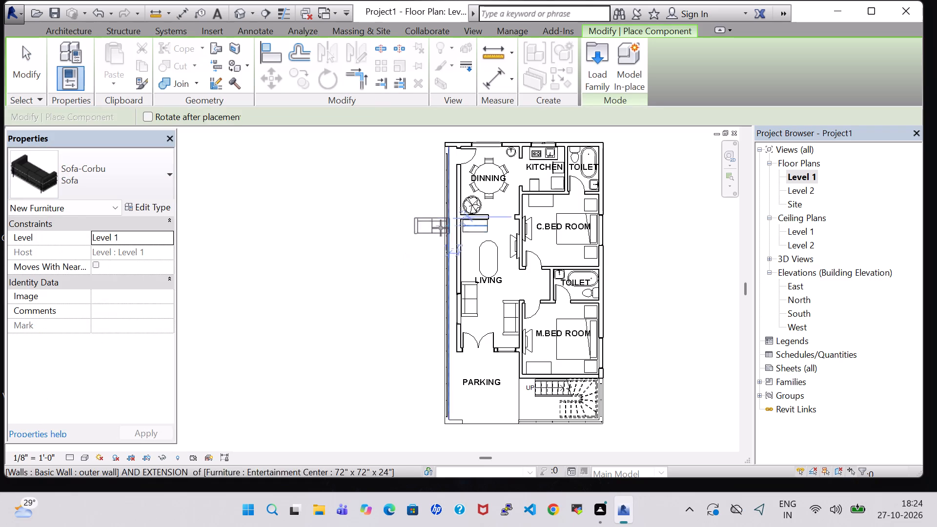
scroll(496, 224, up, 5)
key(space)
key(space)
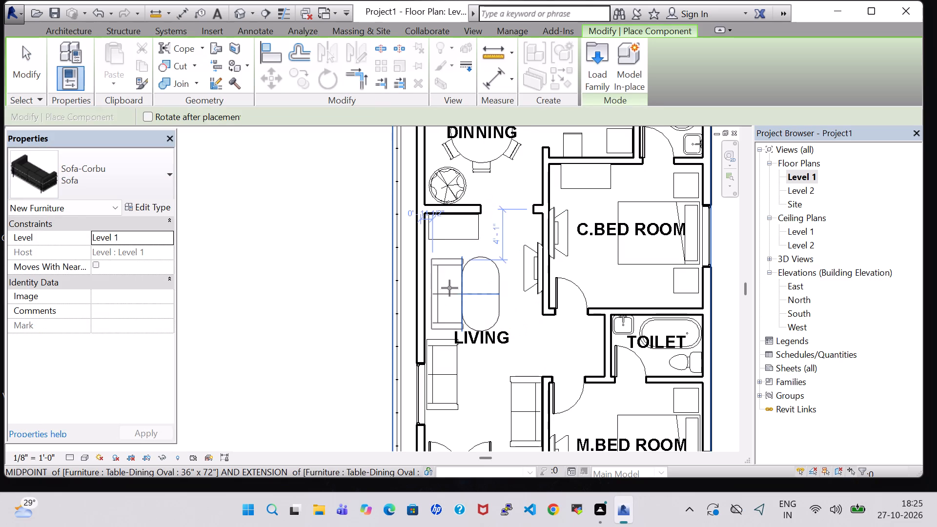
click(448, 288)
key(Escape)
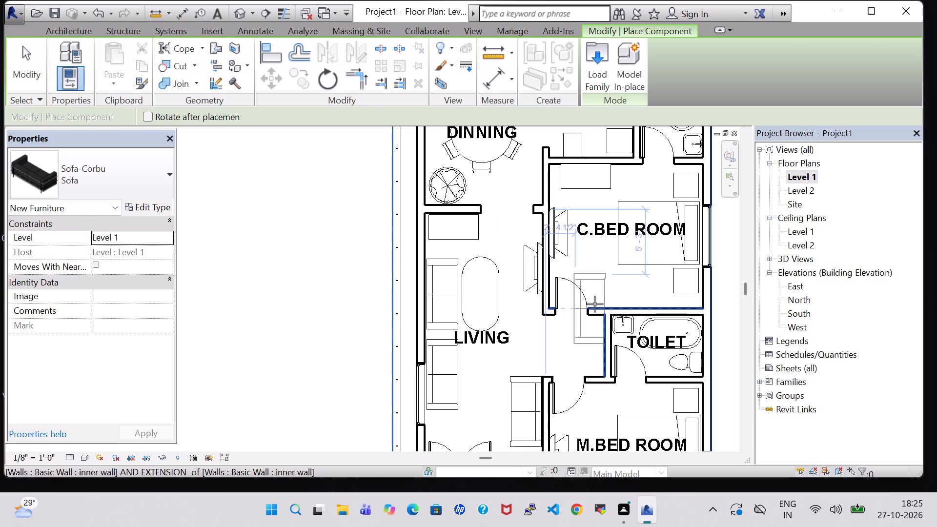
key(Escape)
Nudge the new Sofa-Corbu beside LIVING's oval table slightly toward the Entertainment Center.
click(434, 270)
key(Up)
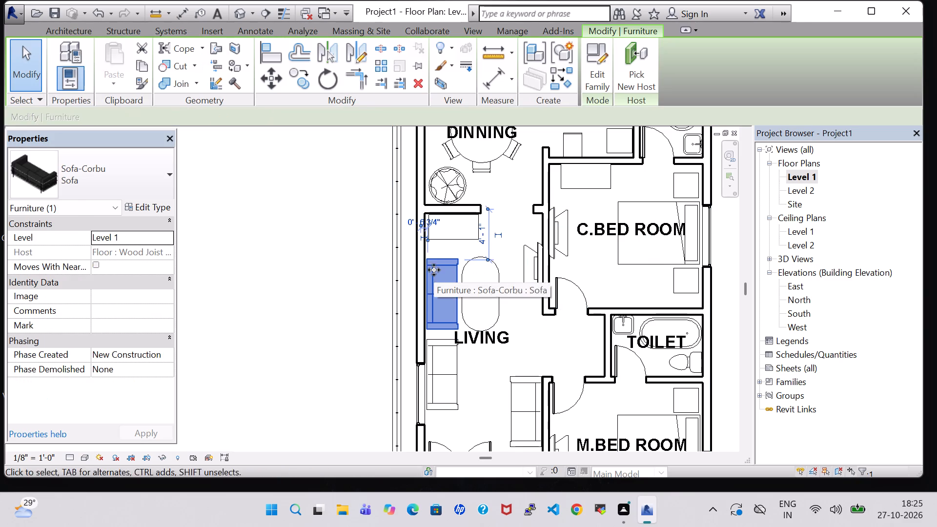
click(319, 274)
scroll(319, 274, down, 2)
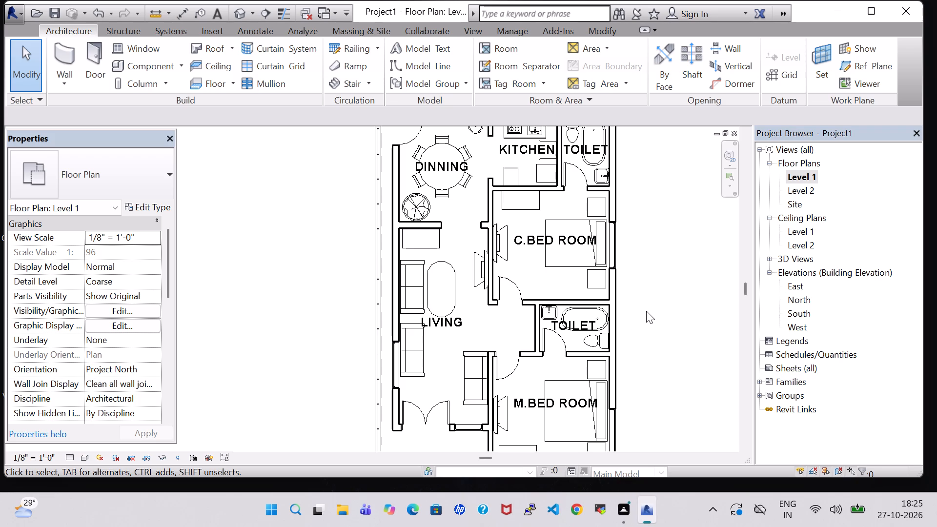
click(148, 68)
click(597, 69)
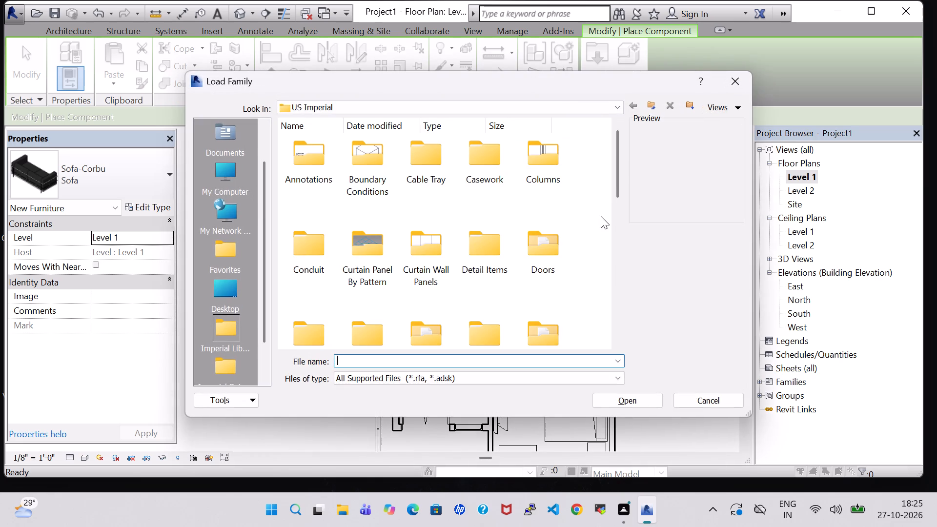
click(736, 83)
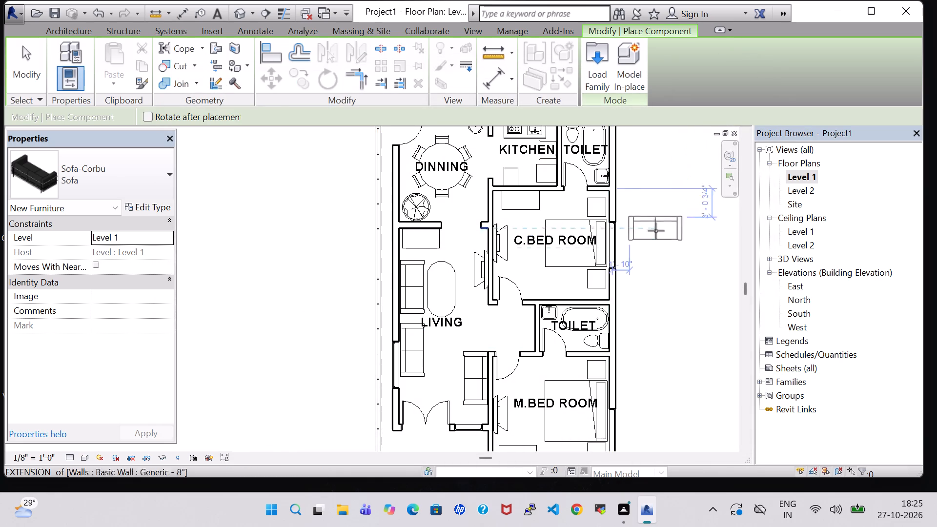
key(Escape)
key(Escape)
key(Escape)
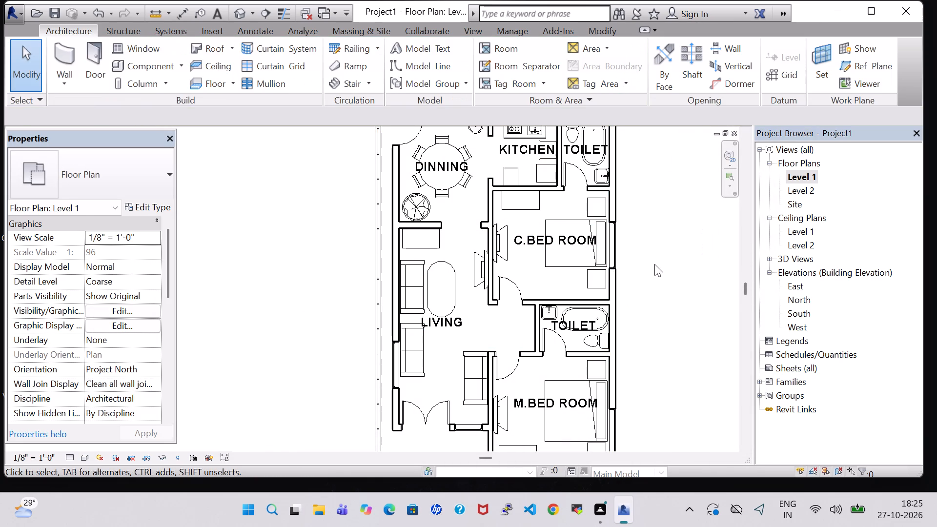
Load the Table-Ellipse family from the Tables folder of the US Imperial Furniture library.
click(141, 69)
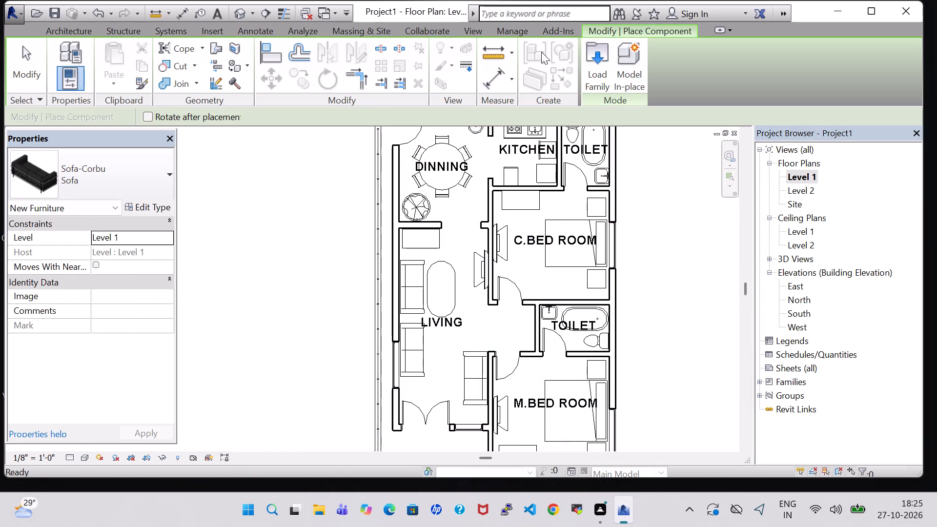
click(587, 73)
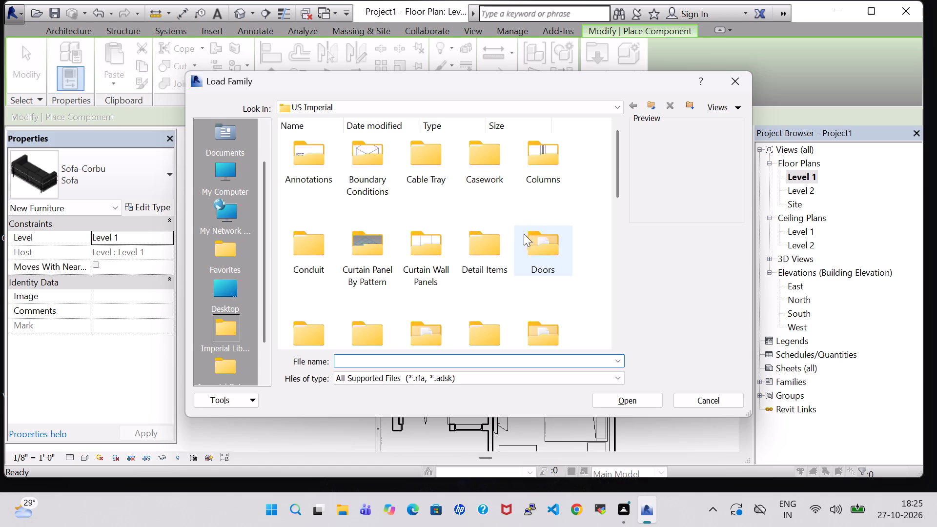
scroll(525, 236, down, 1)
double_click(536, 204)
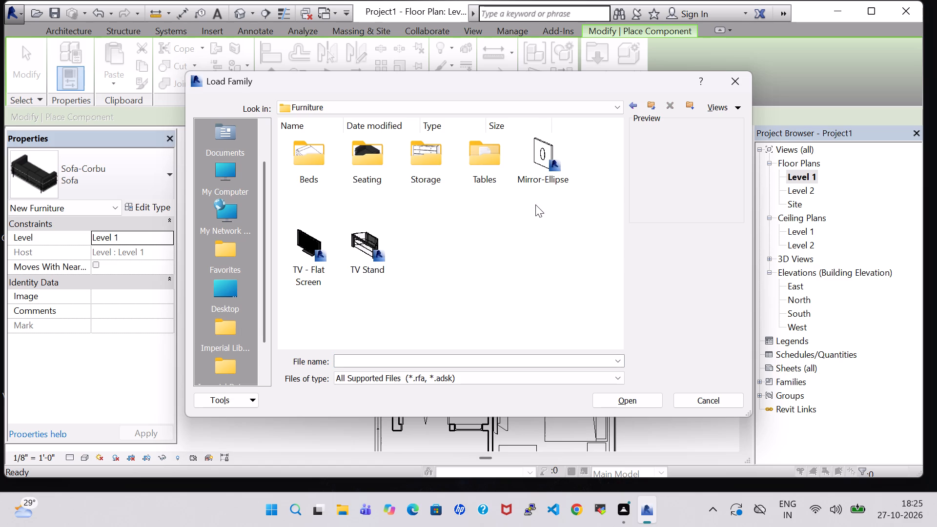
double_click(481, 160)
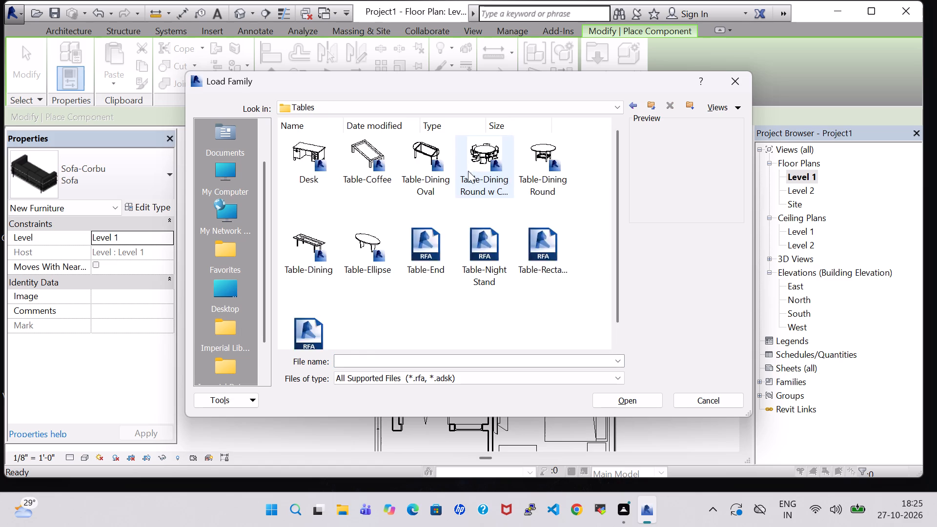
click(366, 244)
click(638, 404)
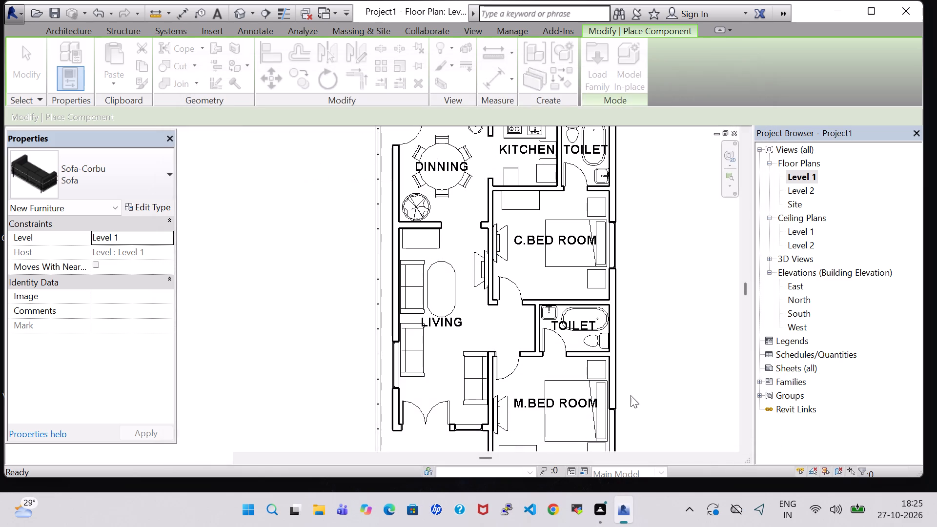
Place a 72" x 36" Table-Ellipse in the passage between LIVING and the TOILET, rotated lengthwise along the plan's long walls.
scroll(543, 332, up, 5)
key(space)
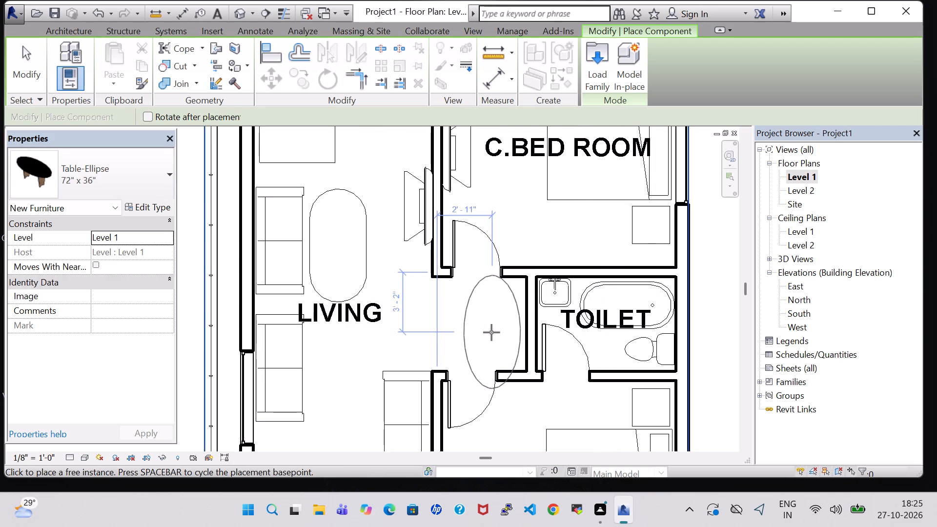
click(495, 331)
key(Escape)
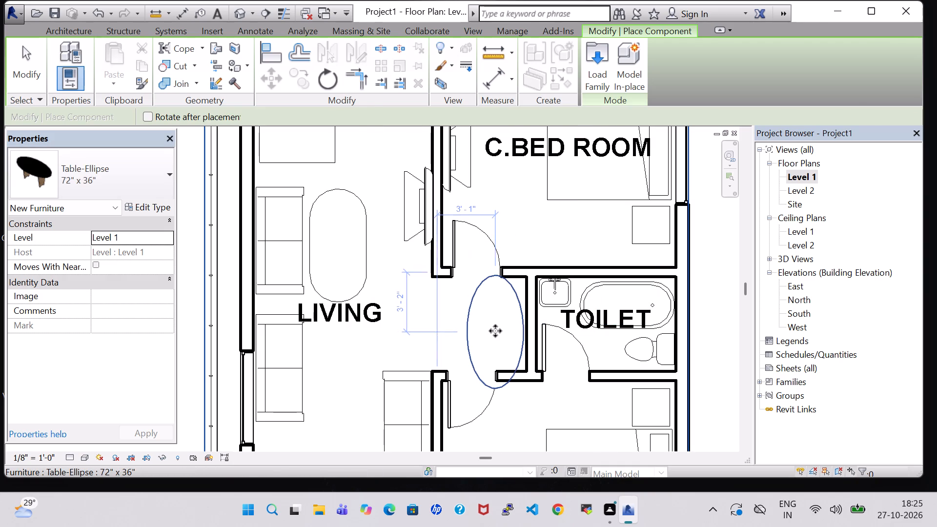
key(Escape)
Set the Length in the passage table's 72" x 36" Table-Ellipse type properties to 3' 0".
click(508, 302)
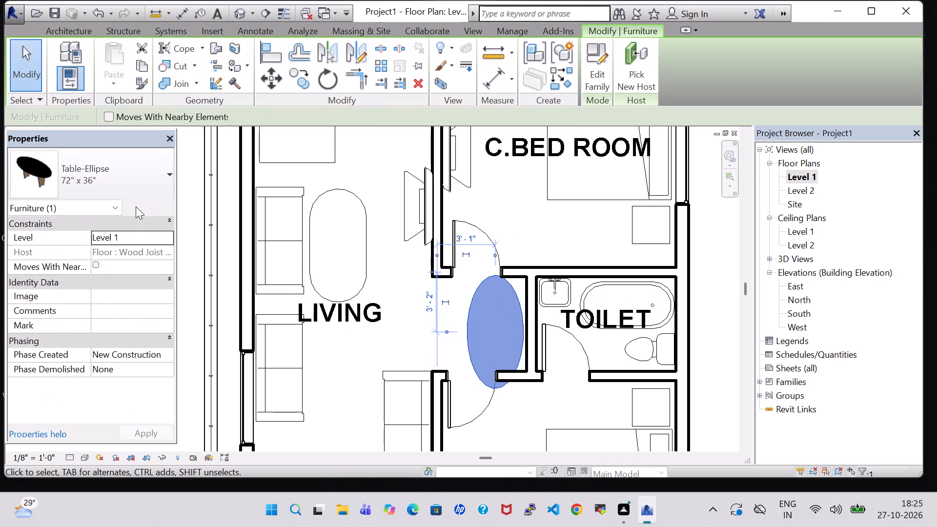
click(136, 206)
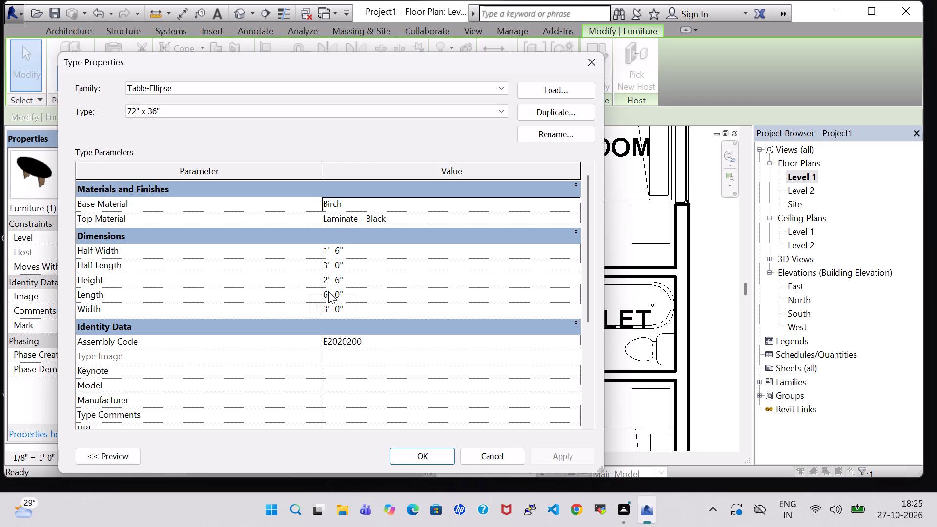
key(BackSpace)
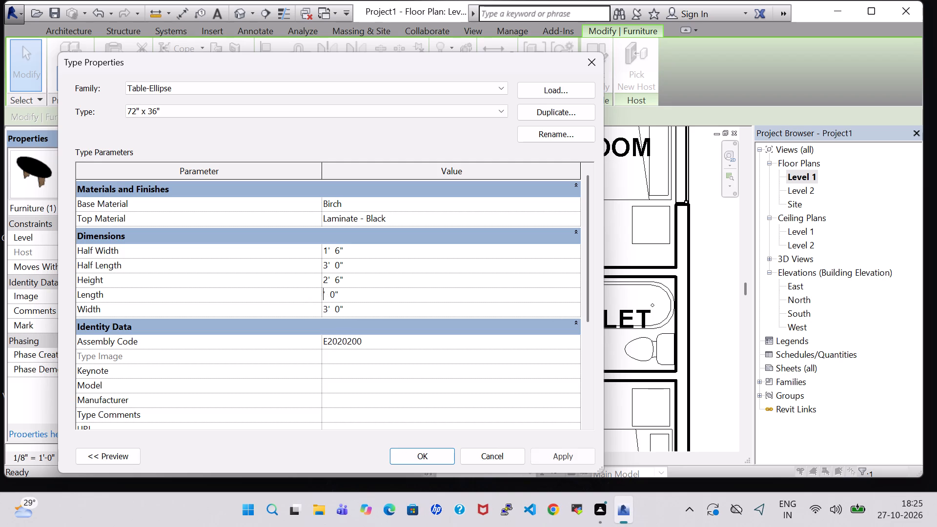
key(3)
click(577, 460)
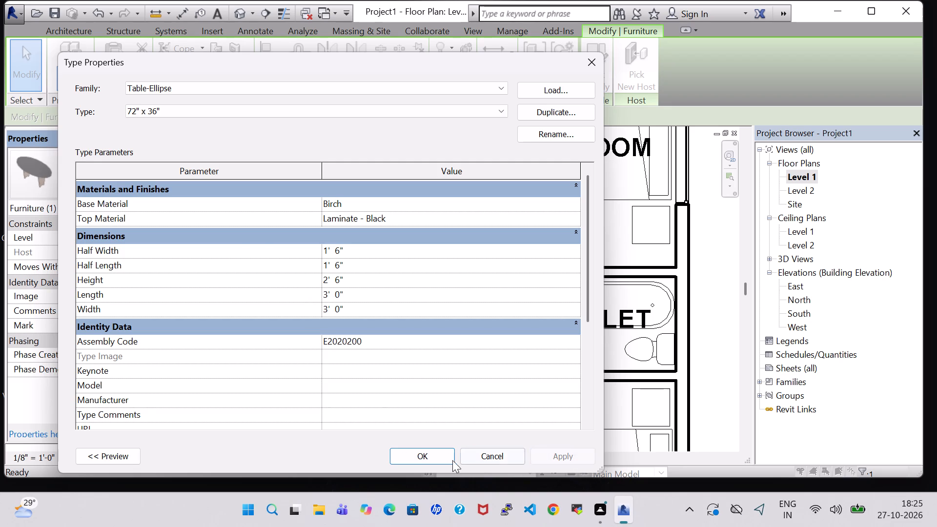
click(444, 460)
click(697, 322)
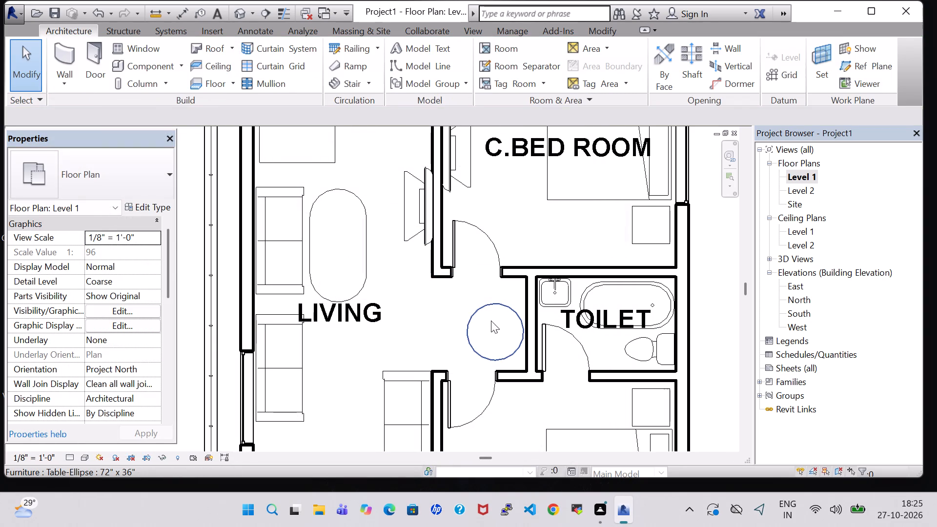
Nudge the passage table slightly toward the TOILET wall.
click(496, 319)
key(Right)
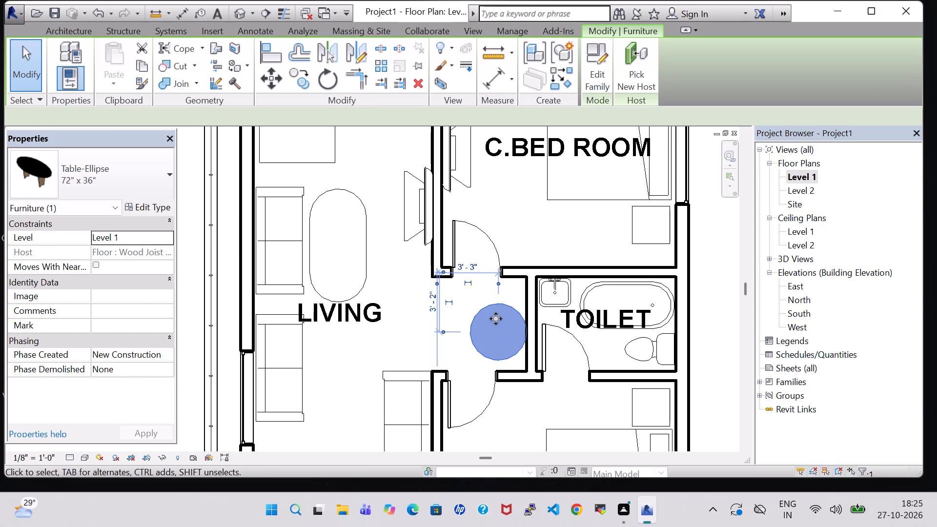
Examine the resized passage table against the TOILET wall in the 3D view.
click(243, 13)
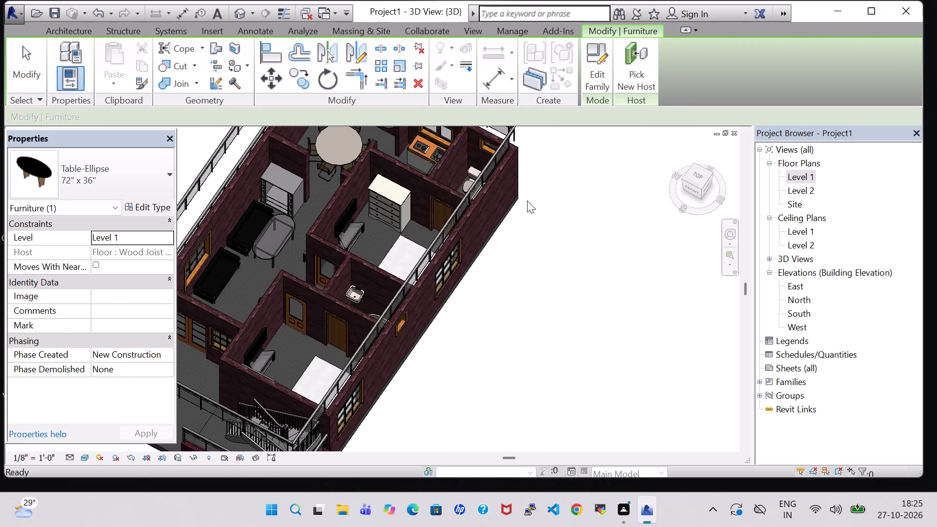
shift+middle_drag(468, 345, 622, 322)
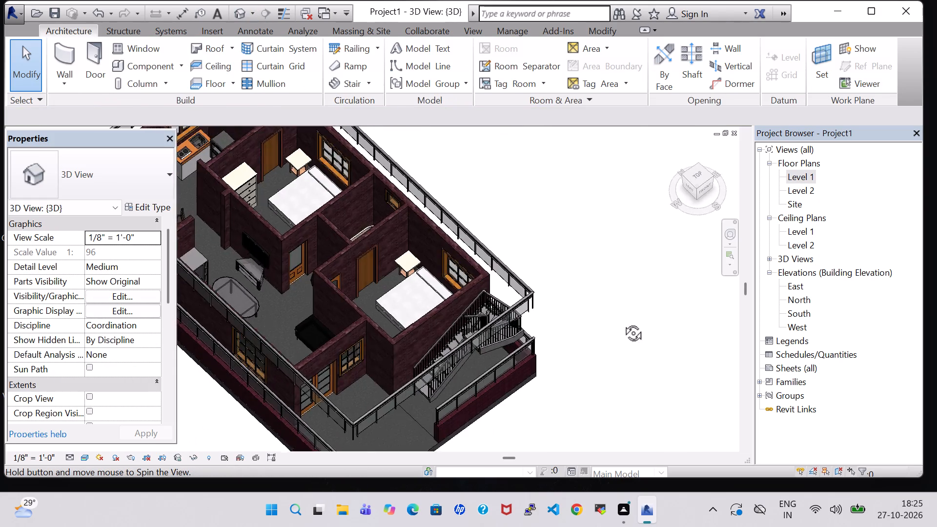
shift+middle_drag(622, 322, 651, 315)
scroll(281, 299, up, 11)
scroll(363, 327, up, 1)
middle_drag(363, 327, 382, 280)
shift+middle_drag(384, 284, 389, 302)
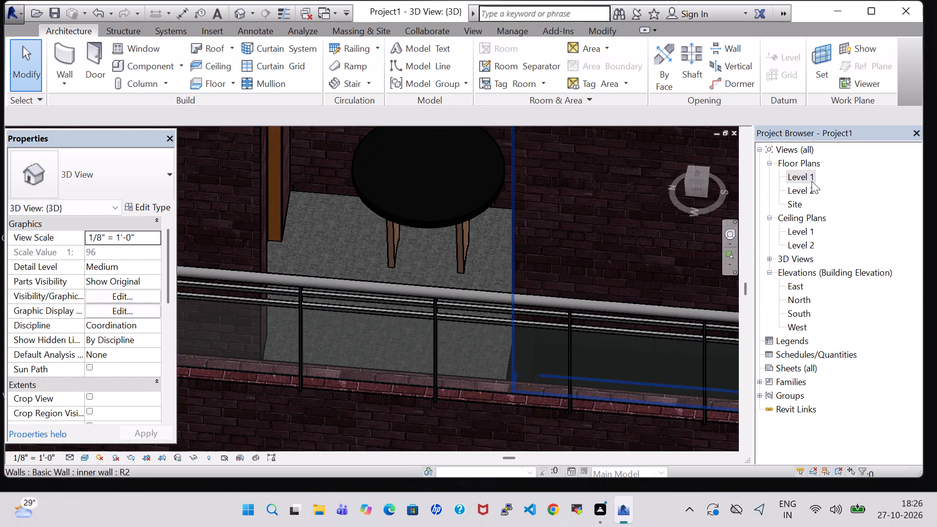
From the Level 1 plan, load the Mirror-Ellipse family from the US Imperial Furniture folder.
double_click(812, 181)
scroll(591, 273, down, 3)
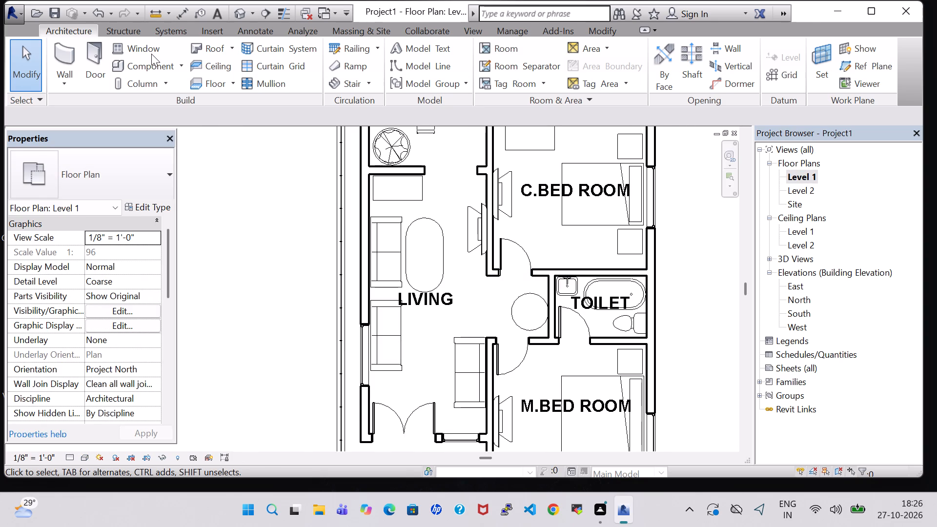
click(151, 60)
click(597, 71)
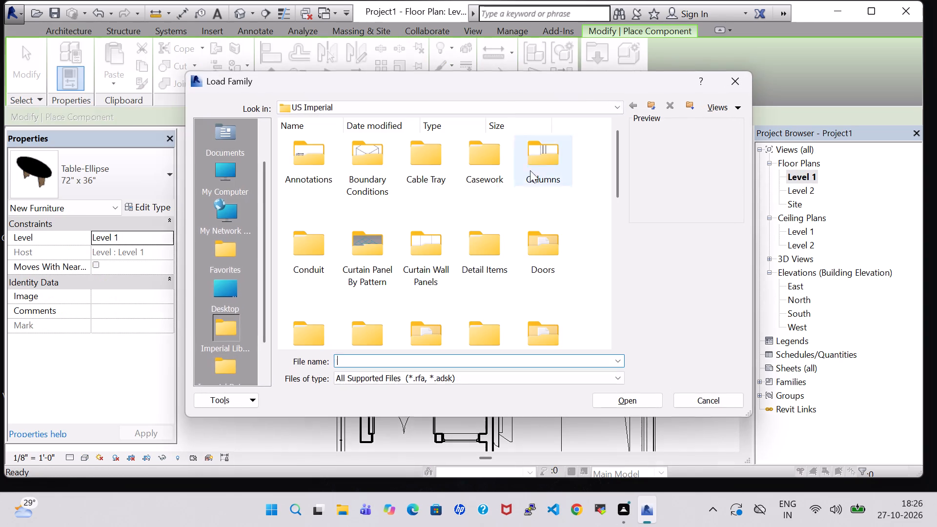
scroll(534, 219, down, 1)
double_click(547, 209)
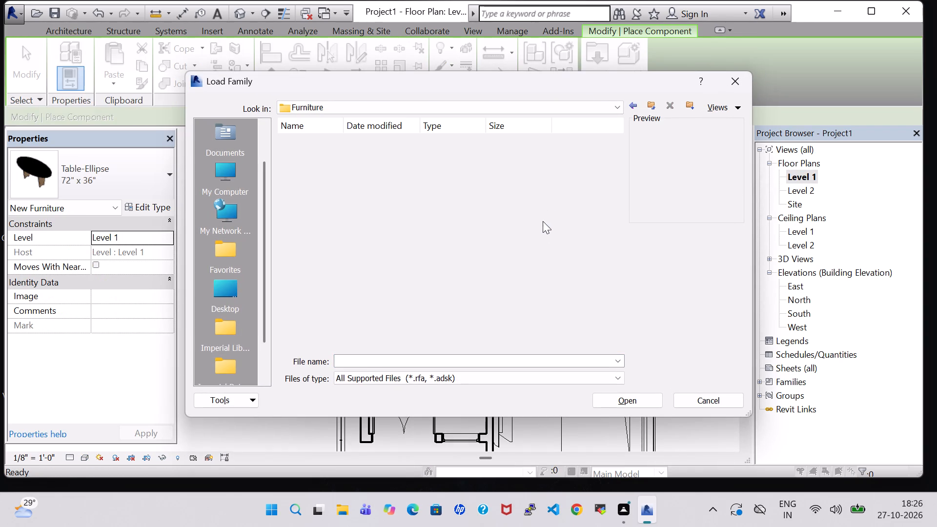
click(524, 159)
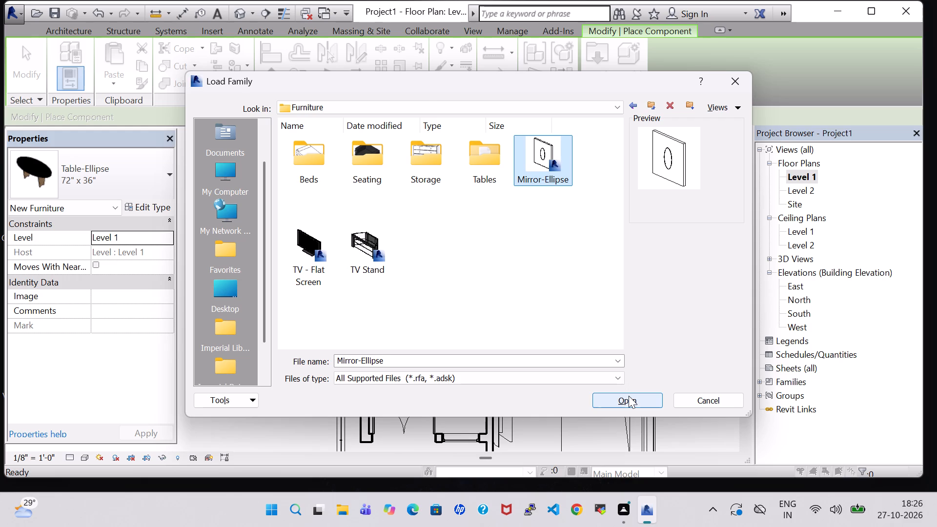
click(629, 396)
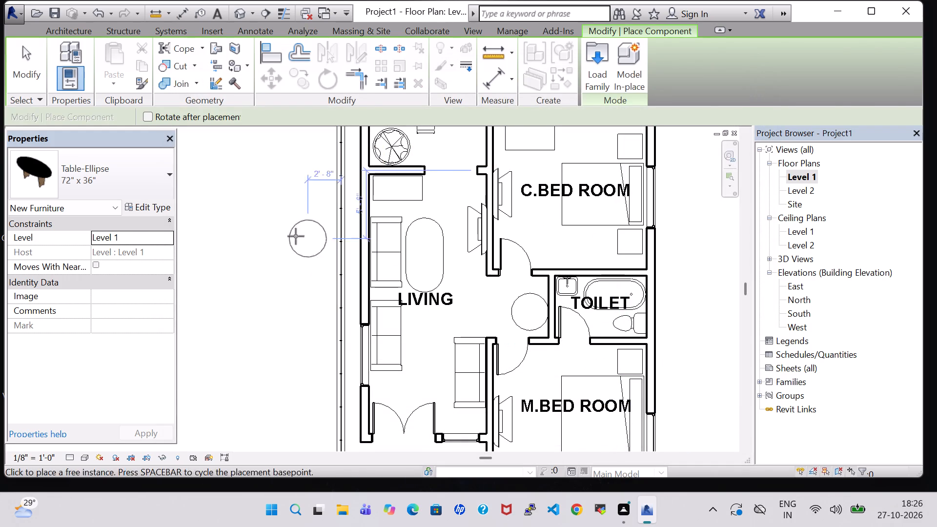
key(Escape)
key(Escape)
key(Escape)
Place a 24" x 48" Mirror-Ellipse on the passage side of the TOILET wall, centred behind the round table.
click(141, 75)
click(86, 30)
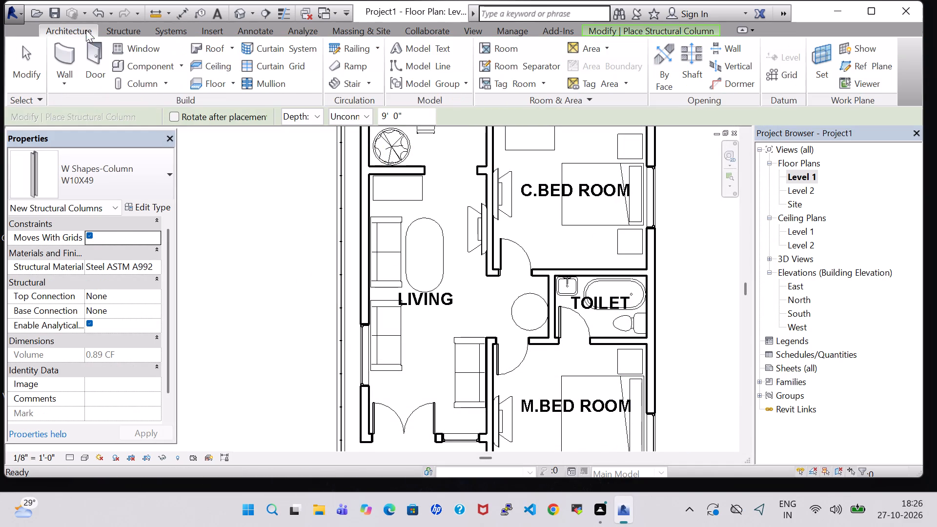
click(149, 61)
click(121, 167)
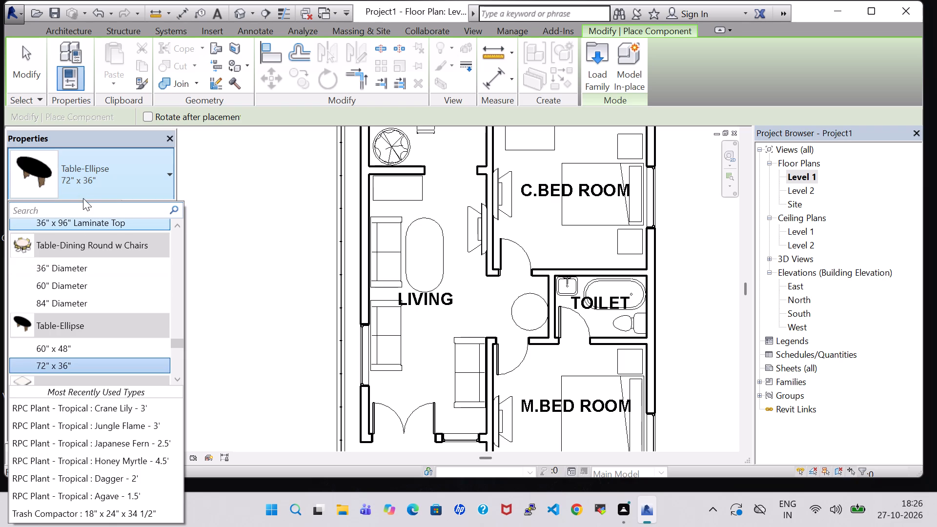
text(MI)
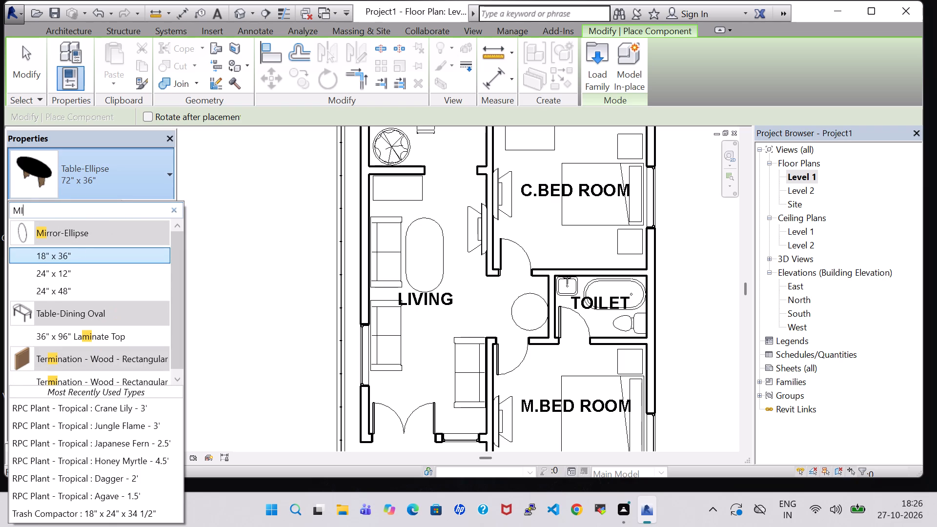
click(58, 291)
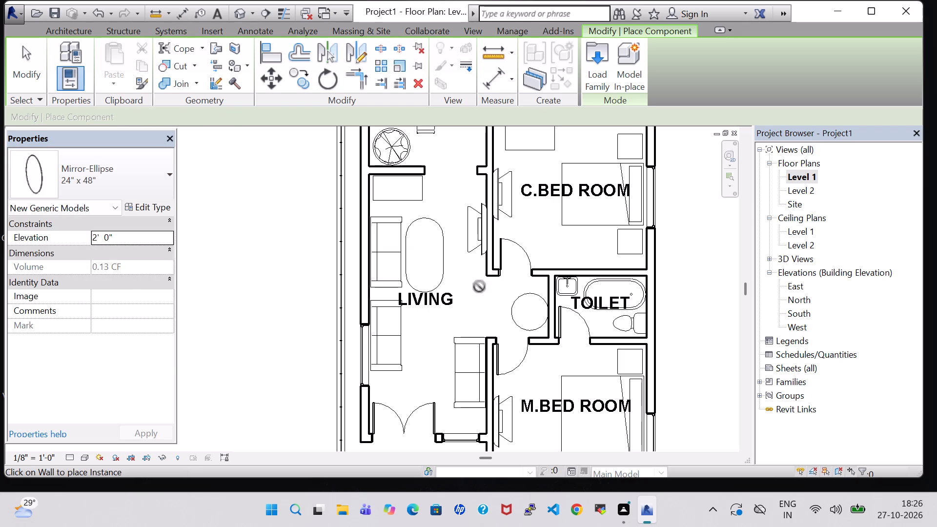
scroll(554, 306, up, 5)
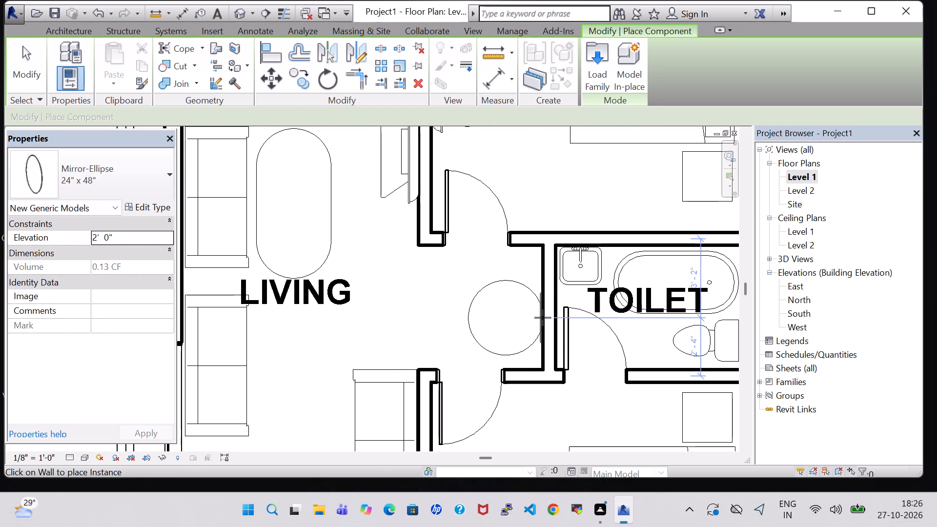
click(543, 318)
key(Escape)
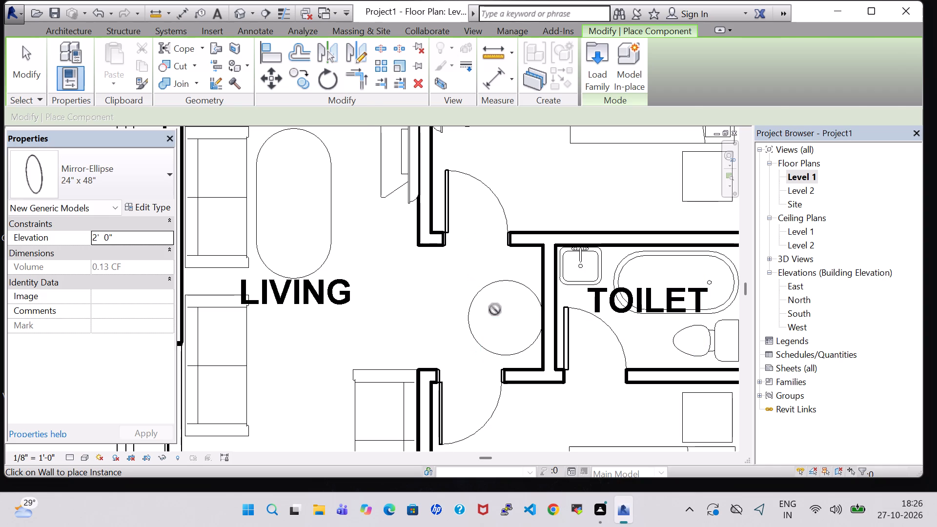
key(Escape)
In the 3D view, raise the elliptical mirror above the passage table to an elevation of 3' 5 1/4".
click(237, 14)
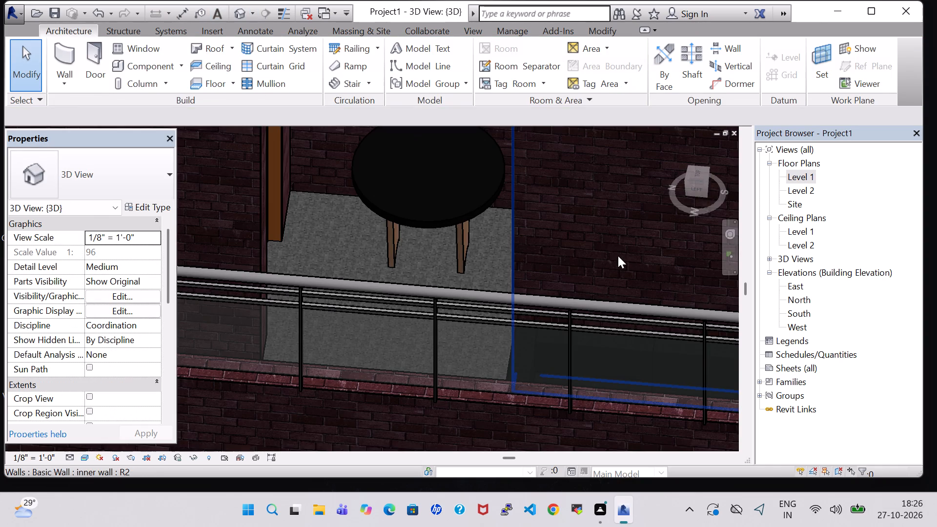
shift+middle_drag(500, 267, 506, 219)
shift+middle_drag(506, 219, 507, 241)
middle_drag(544, 162, 573, 324)
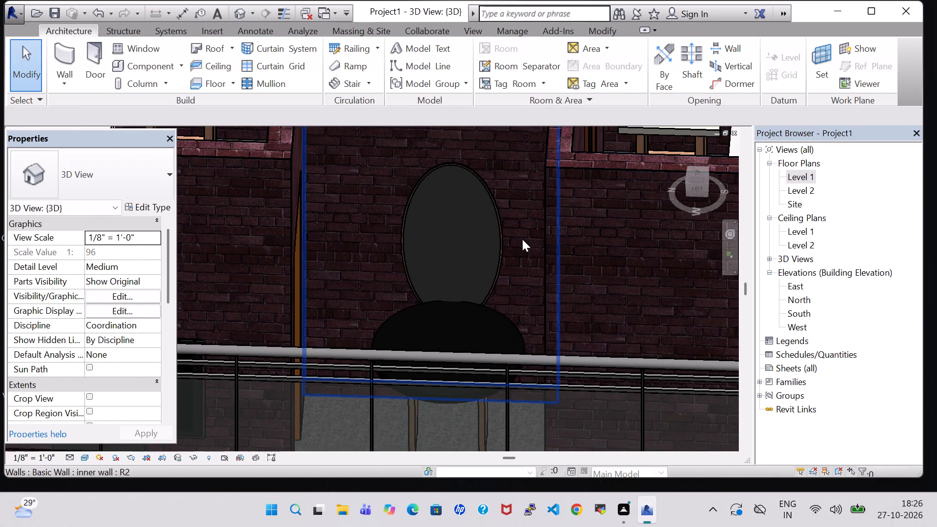
click(490, 206)
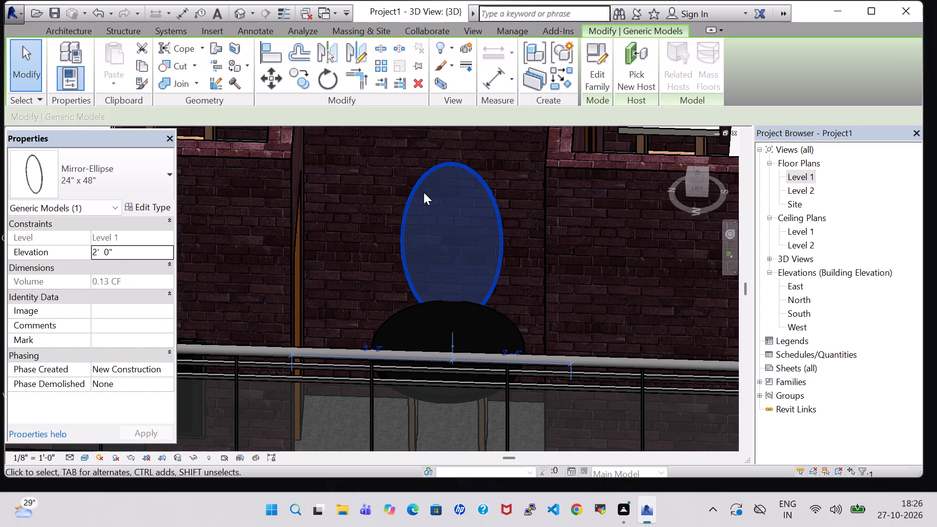
key(Up)
key(Up)
key(Up)
key(Up)
key(Up)
key(Up)
key(Up)
key(Up)
key(Up)
key(Up)
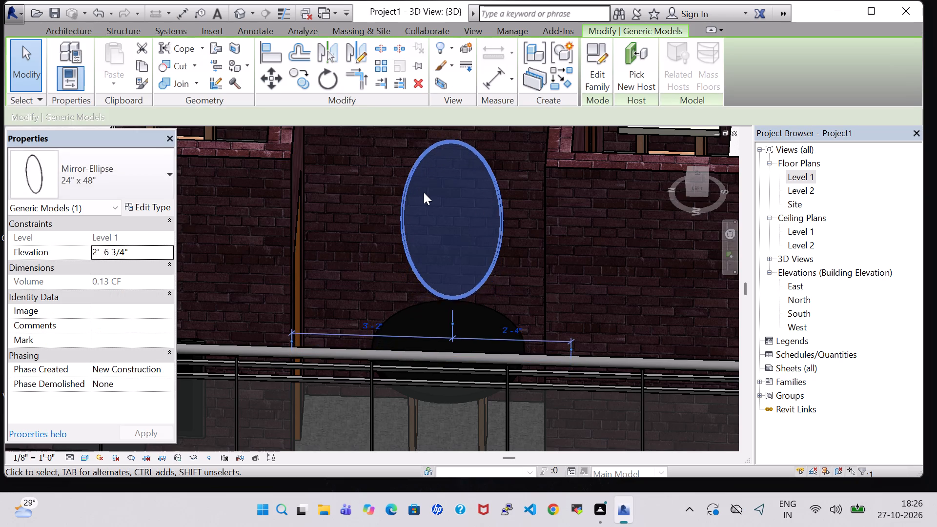
key(Up)
key(Up)
key(Up)
key(Up)
key(Up)
key(Up)
key(Up)
key(Up)
key(Up)
key(Up)
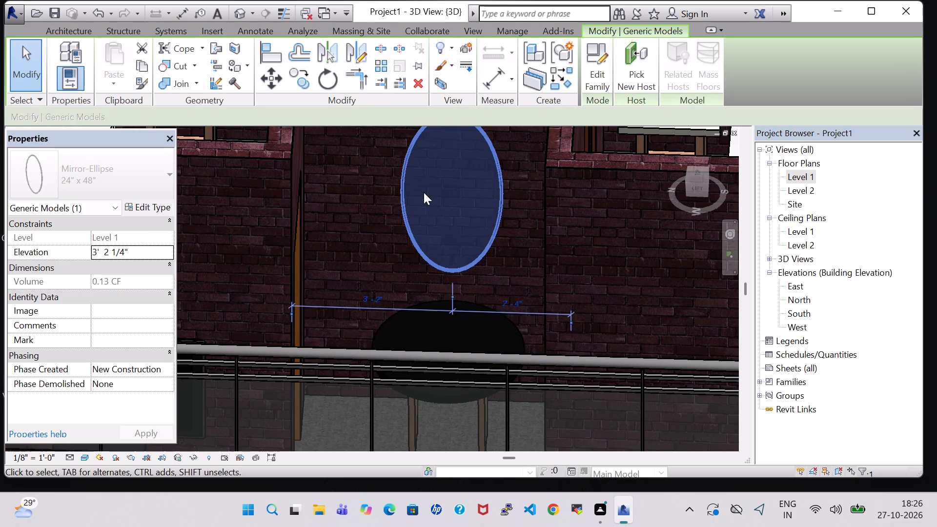
key(Up)
key(Up)
key(Up)
Nudge the elliptical mirror along its wall toward C.BED ROOM, to about 3' 0 1/2" from that side.
key(Left)
key(Left)
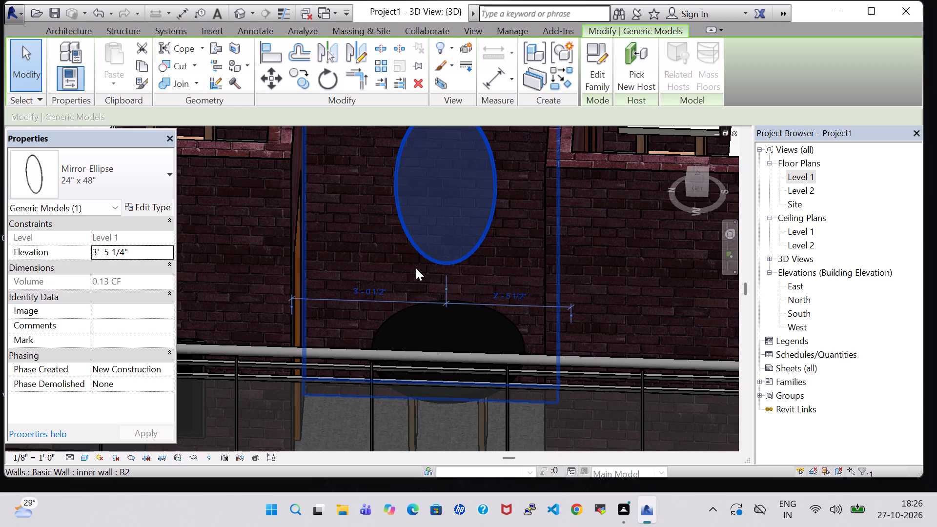
Examine the raised mirror and passage table within the whole house in the 3D view.
scroll(416, 268, down, 3)
scroll(483, 365, down, 5)
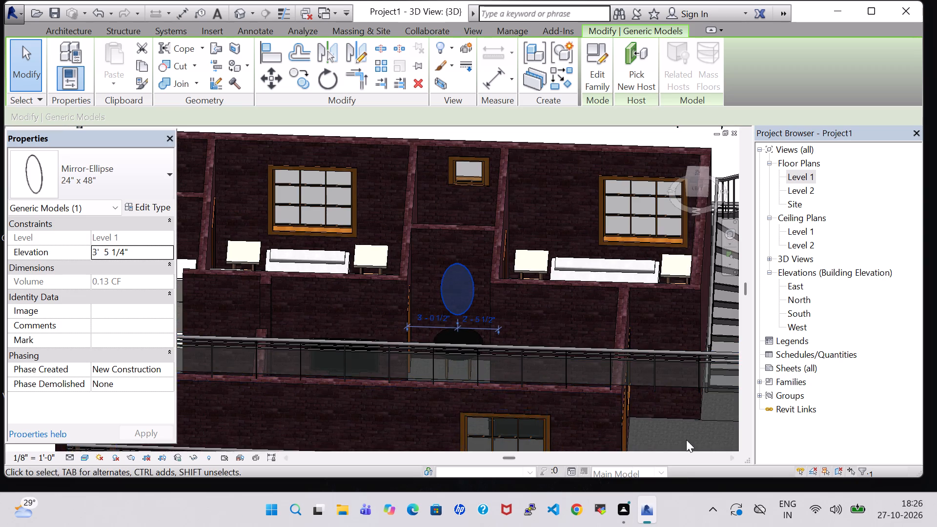
scroll(686, 440, down, 3)
scroll(595, 168, up, 1)
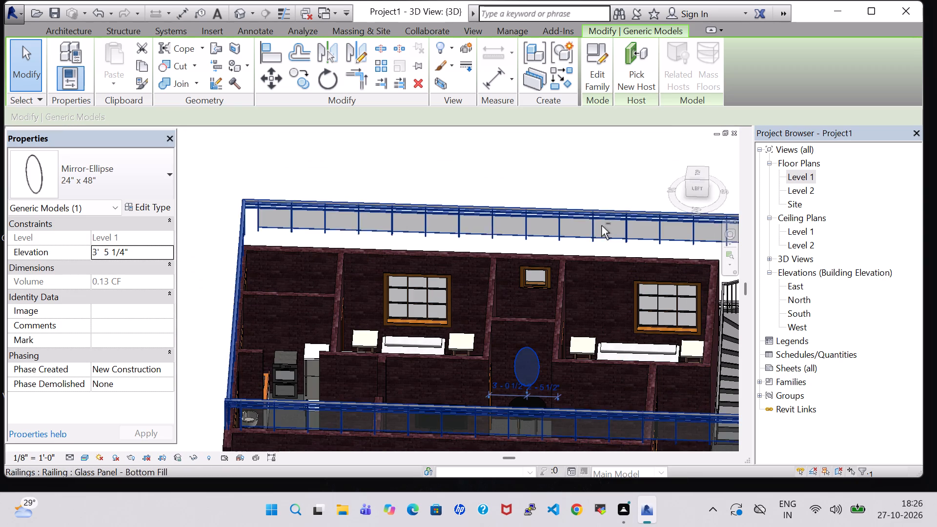
click(604, 156)
shift+middle_drag(604, 156, 610, 199)
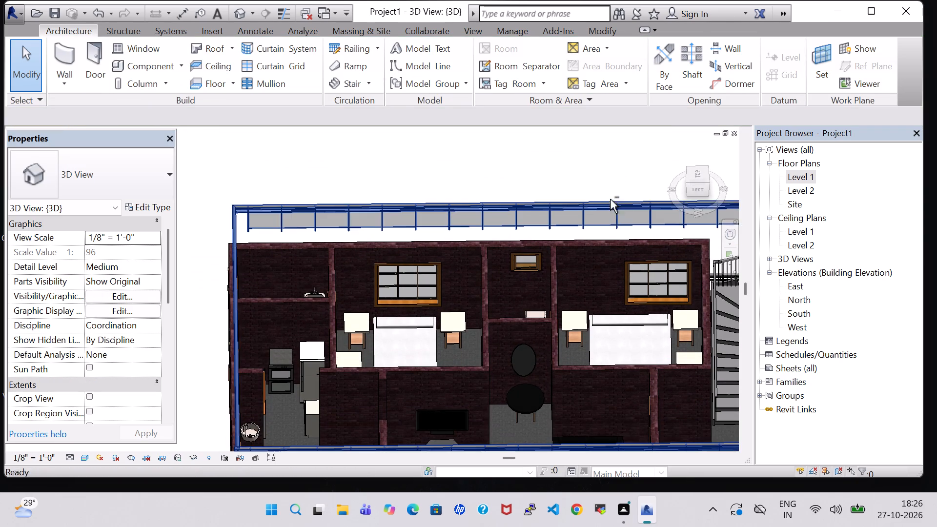
From the Level 1 plan, load the RPC Plant - Tropical family from the US Imperial Planting folder.
double_click(812, 179)
scroll(535, 185, down, 3)
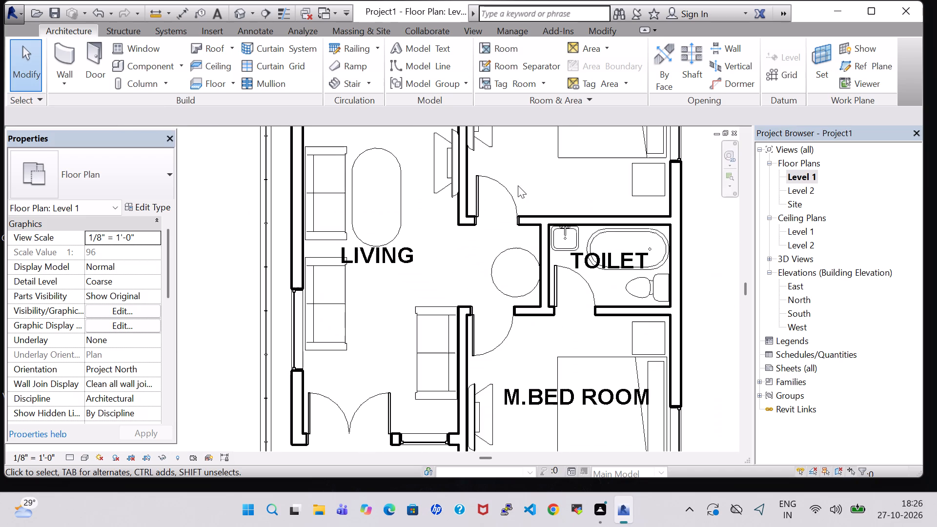
click(144, 68)
click(595, 66)
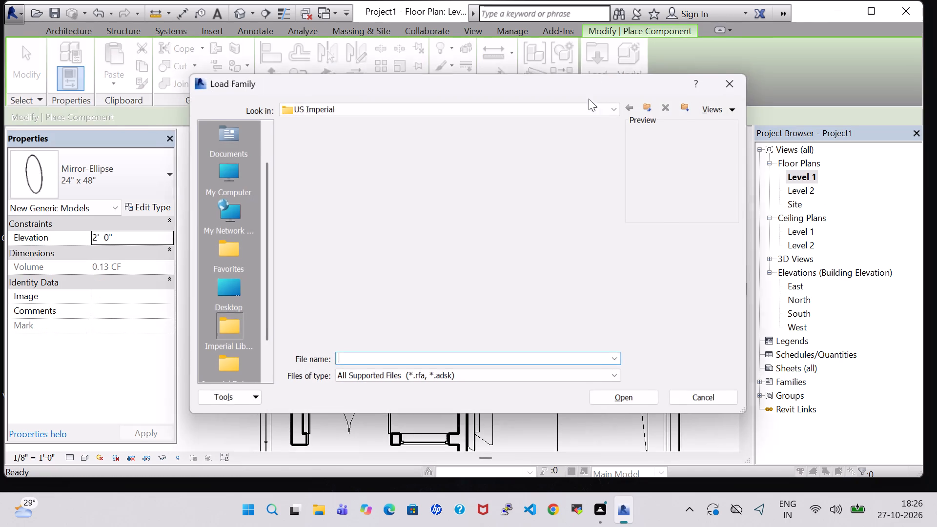
scroll(491, 264, down, 1)
scroll(423, 238, down, 1)
double_click(364, 240)
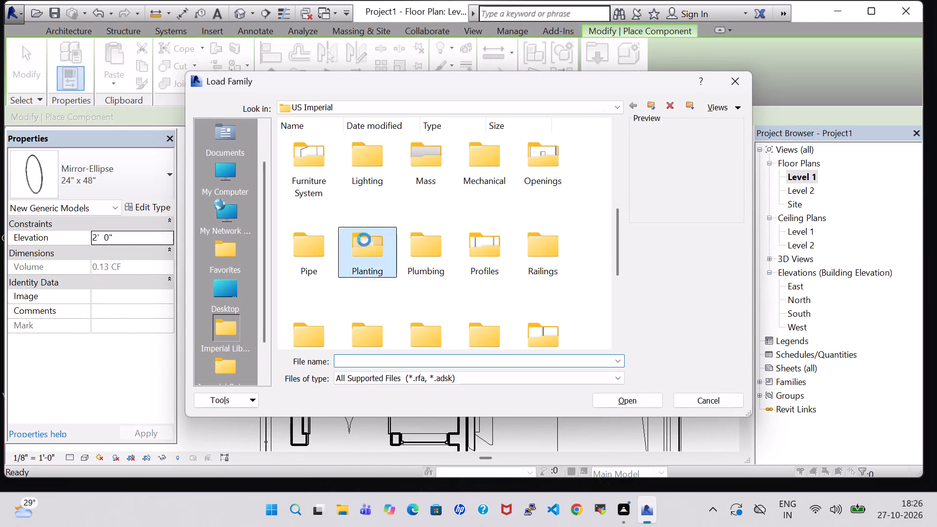
click(312, 157)
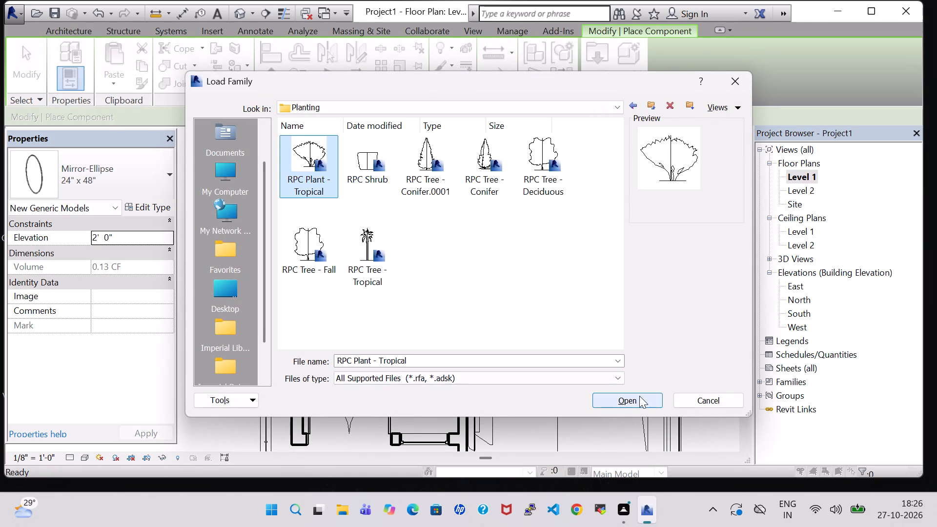
click(639, 396)
Place an RPC Plant - Tropical of type Agave - 1.5' at the centre of the round passage table beside TOILET.
scroll(518, 299, up, 4)
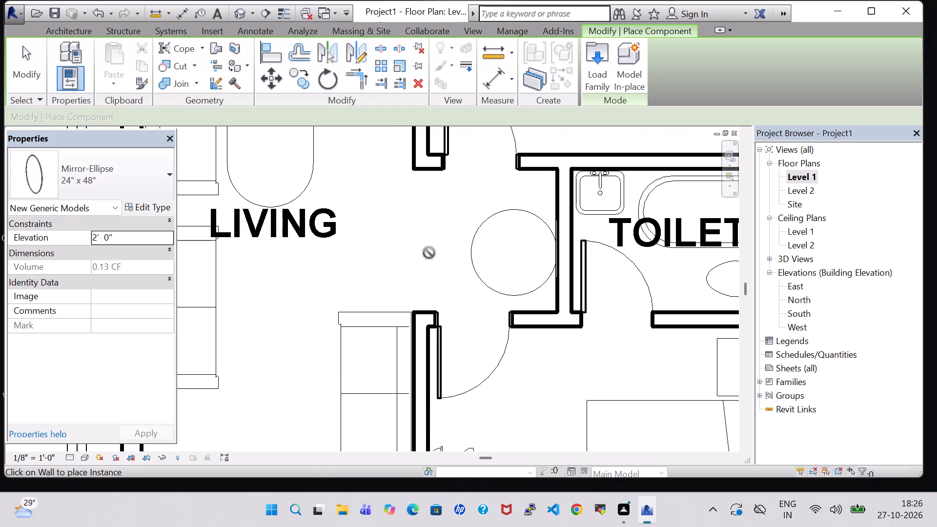
click(120, 188)
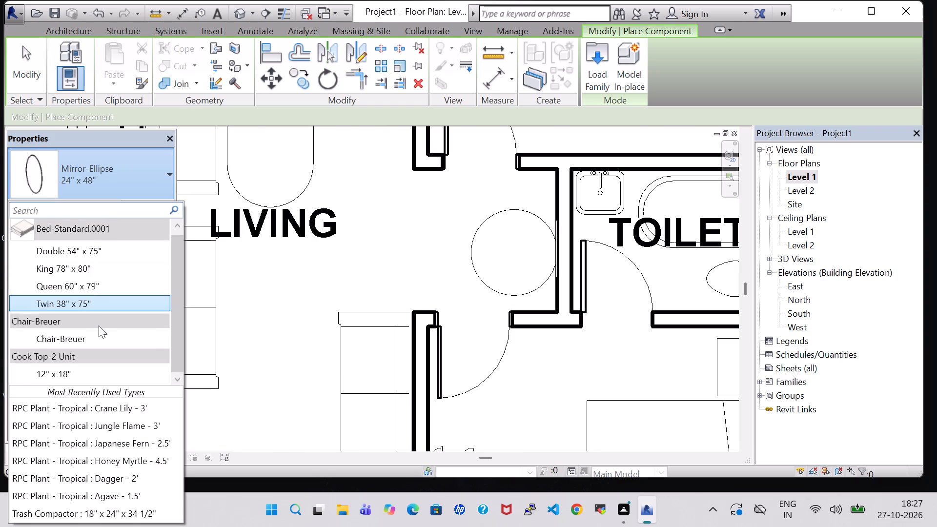
scroll(99, 325, down, 1)
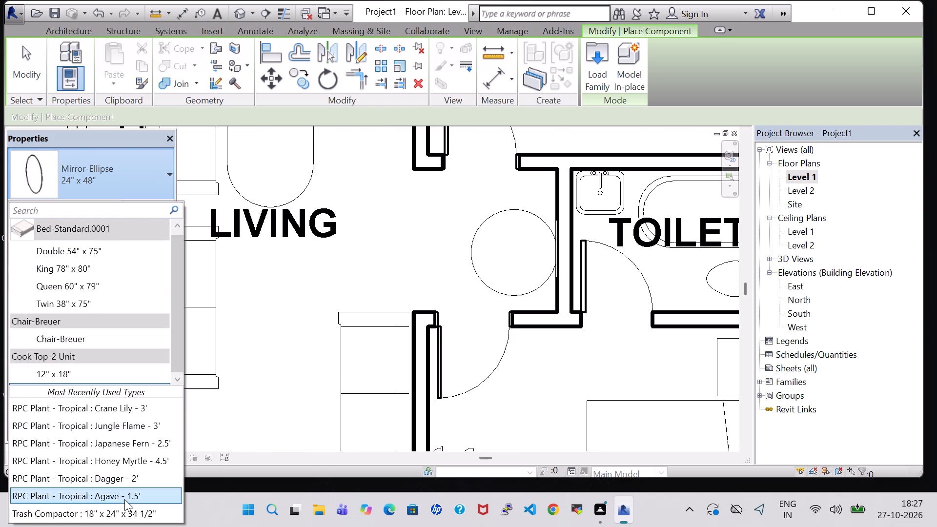
click(124, 499)
scroll(516, 297, up, 3)
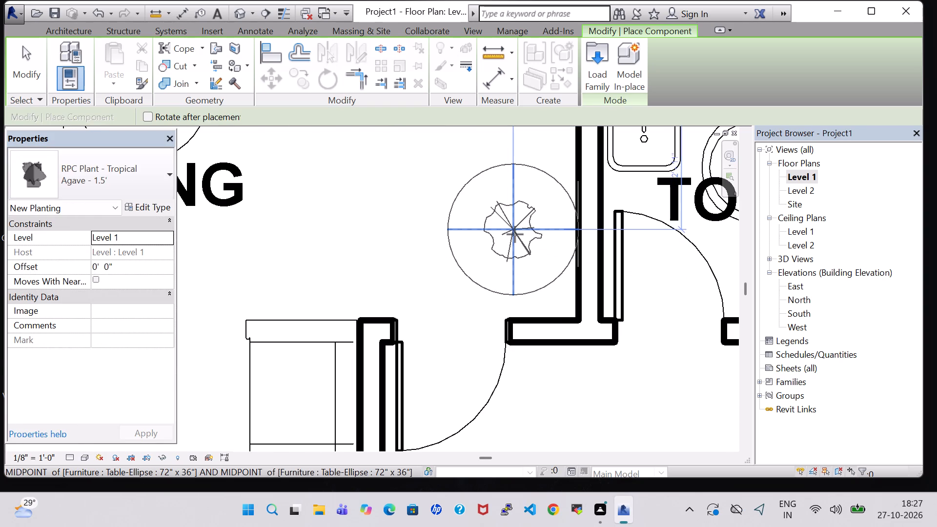
click(515, 234)
key(Escape)
key(Escape)
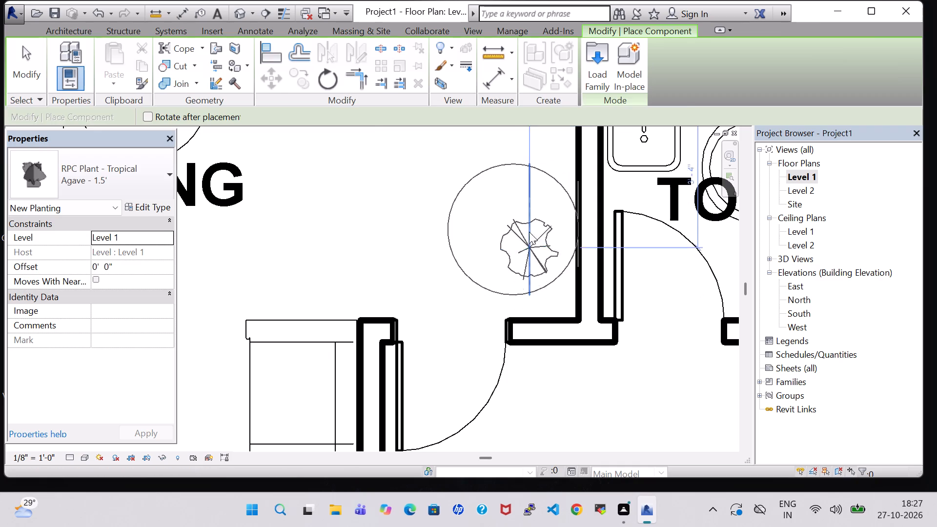
Check the passage table's height in its type properties, and in the 3D view set the Agave plant's offset to 2' 6".
click(511, 168)
click(152, 208)
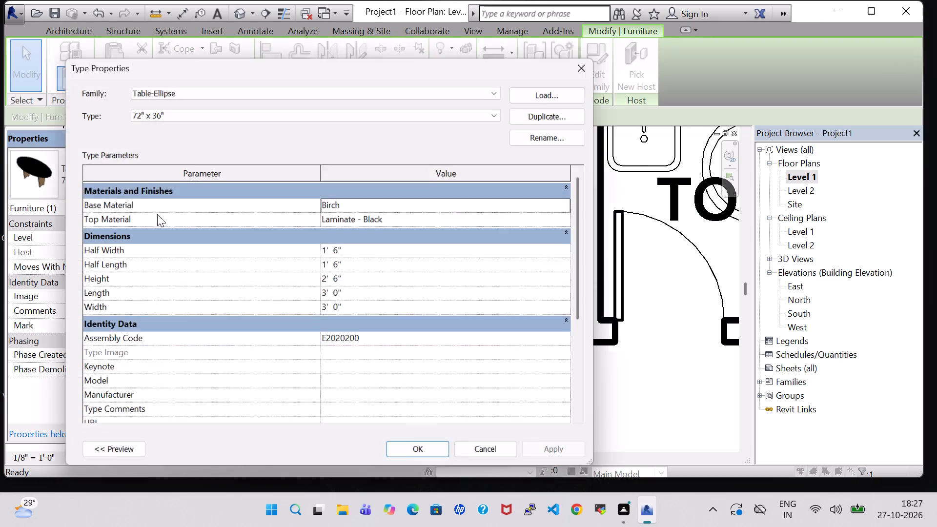
click(588, 69)
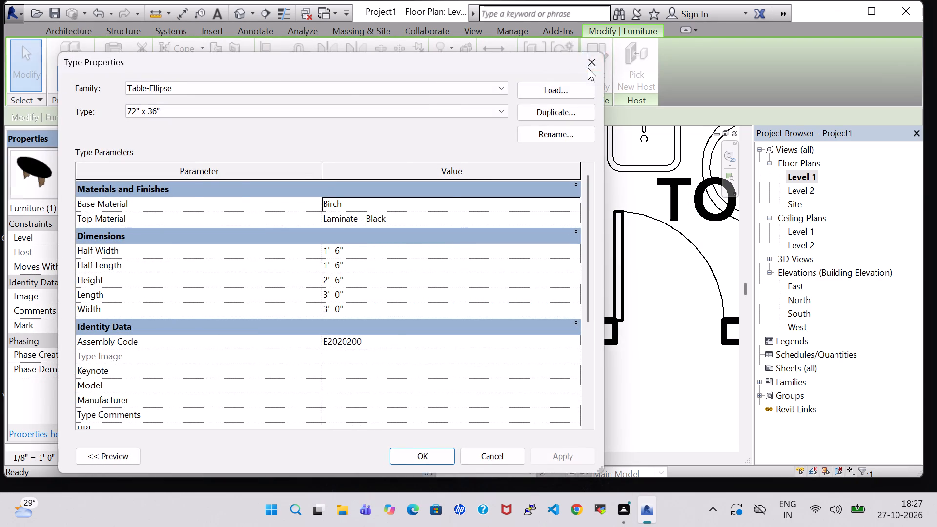
click(243, 16)
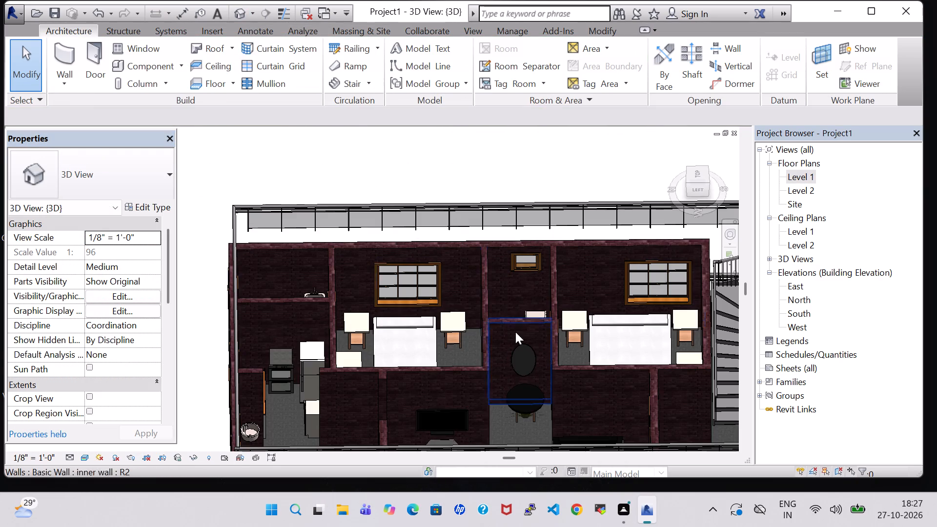
click(531, 426)
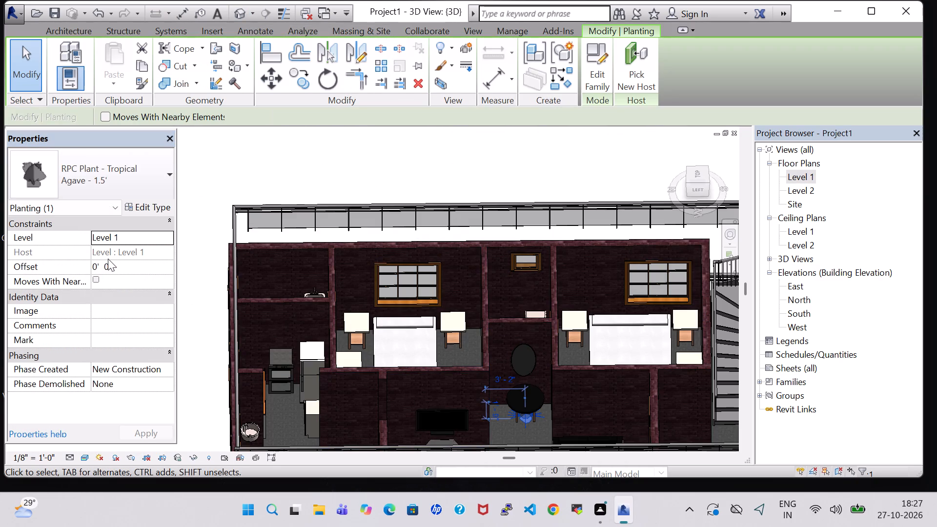
click(108, 264)
key(Right)
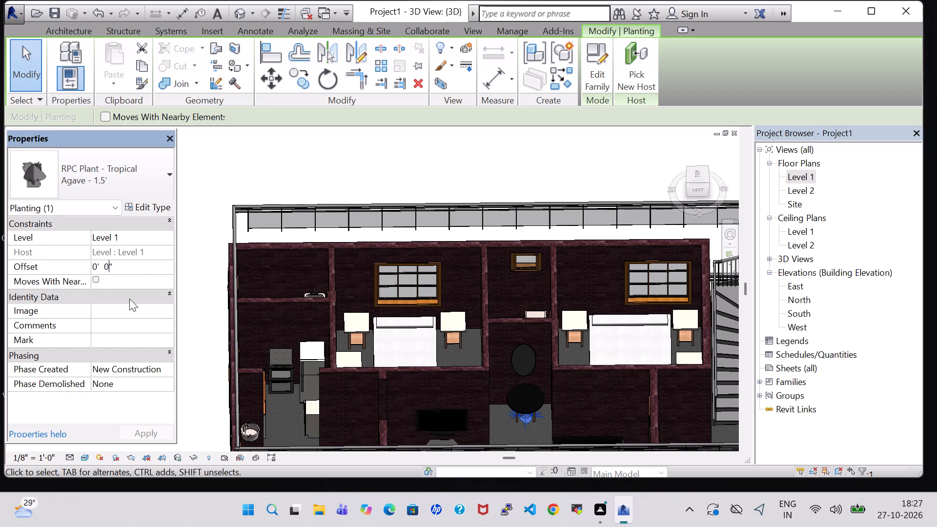
key(BackSpace)
key(6)
click(96, 263)
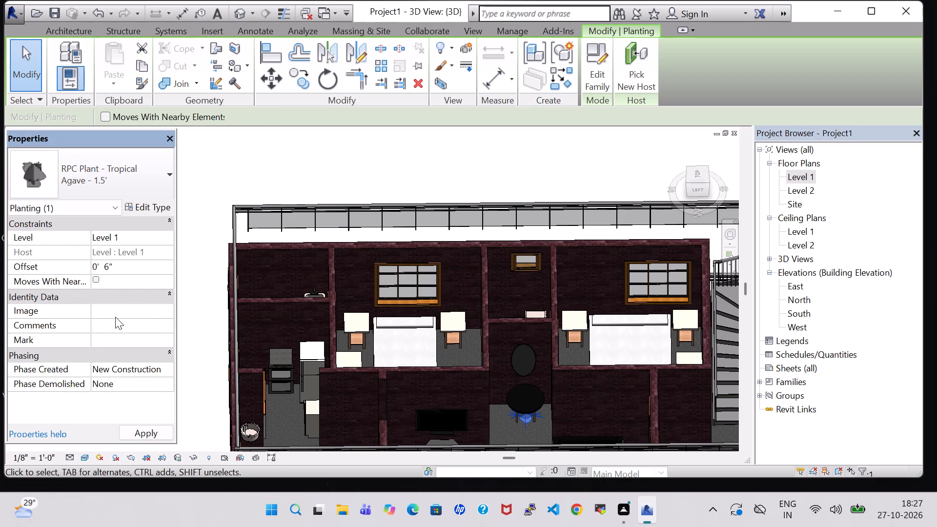
key(BackSpace)
key(2)
key(Return)
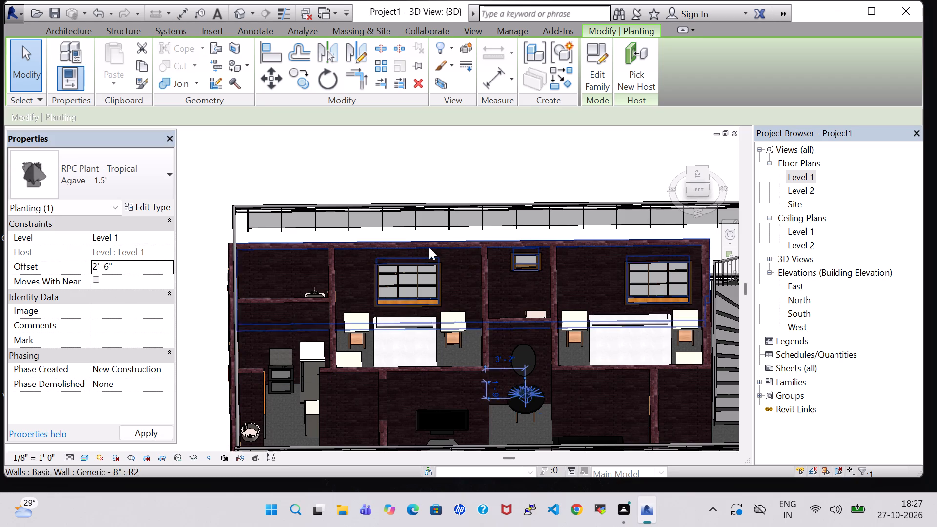
click(565, 154)
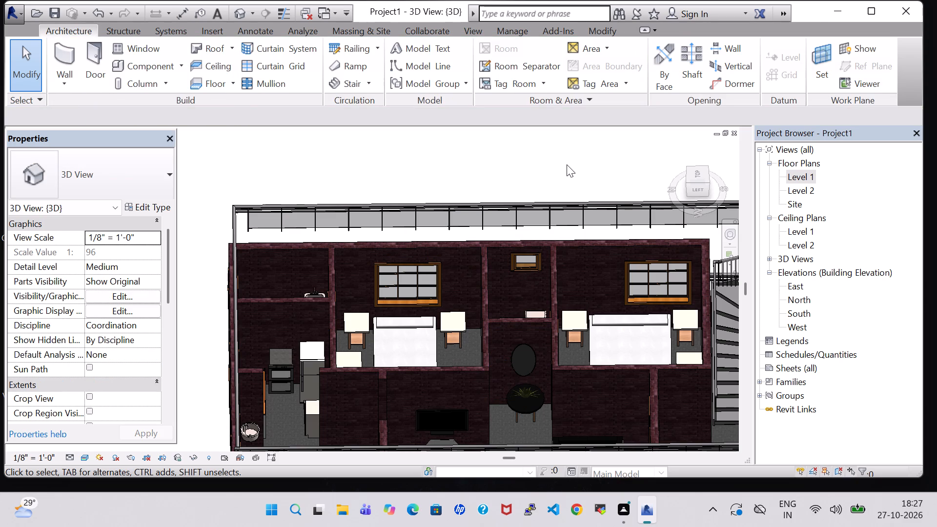
Examine the Agave plant on the passage table and the furnished house from several sides in the 3D view.
scroll(539, 260, up, 7)
middle_drag(535, 342, 524, 214)
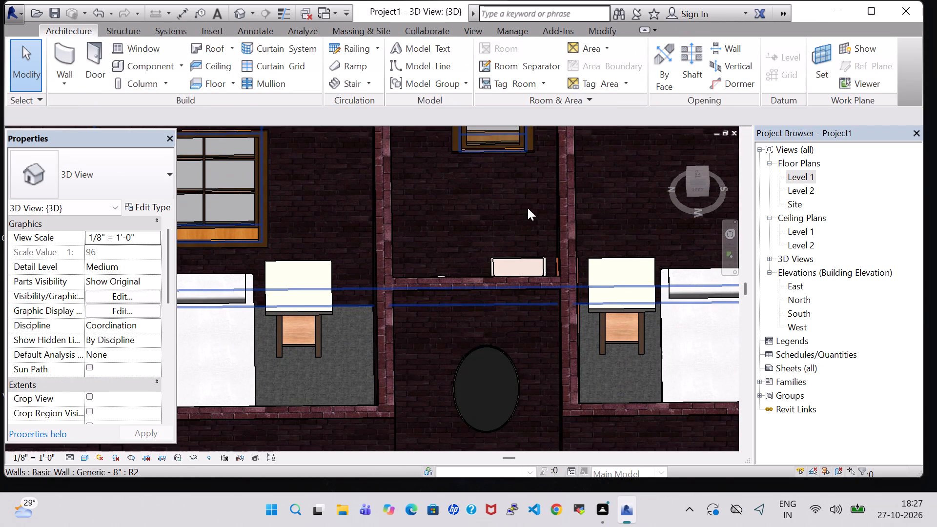
middle_drag(518, 357, 521, 222)
scroll(521, 218, down, 7)
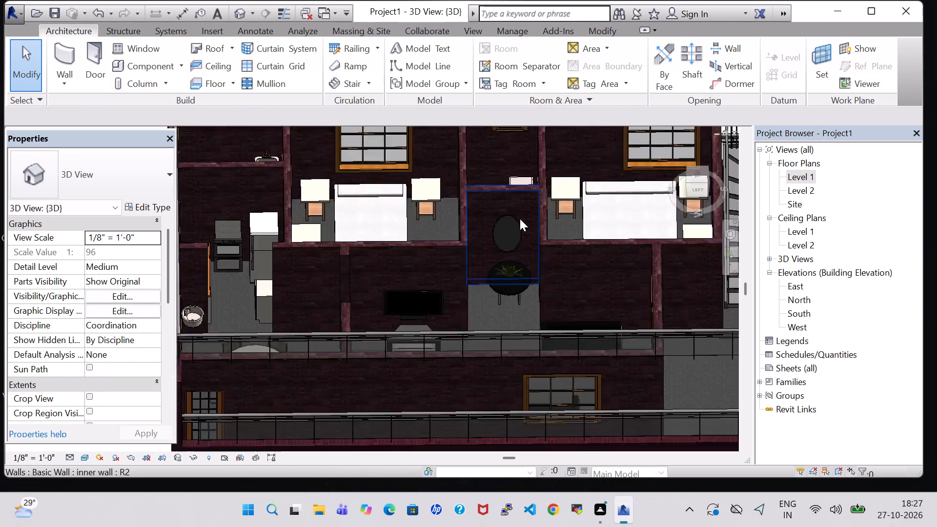
scroll(520, 219, down, 5)
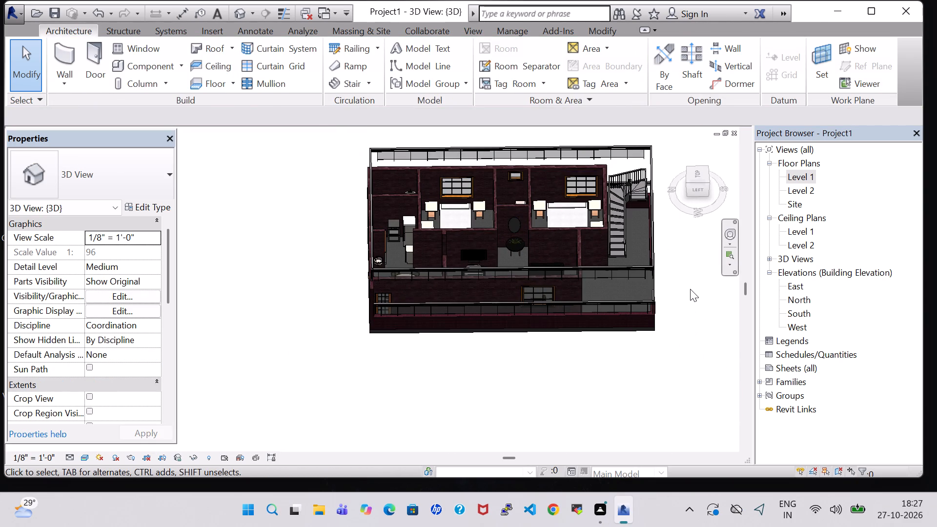
shift+middle_drag(690, 289, 643, 337)
shift+middle_drag(643, 377, 586, 386)
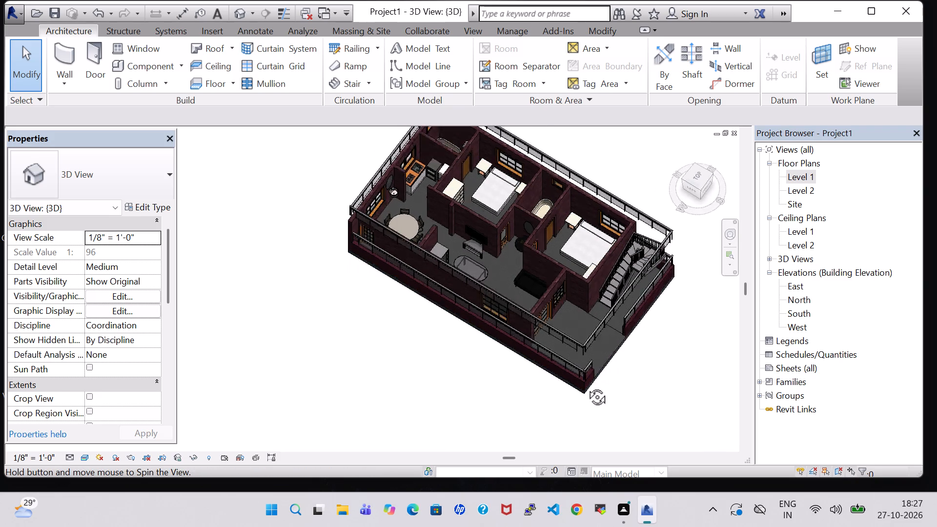
shift+middle_drag(586, 386, 524, 362)
scroll(646, 298, up, 3)
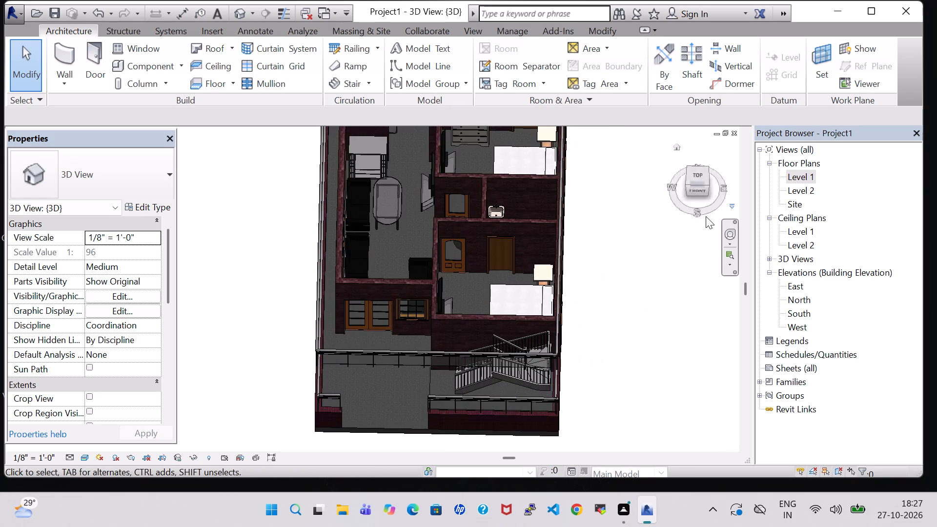
scroll(657, 241, down, 2)
middle_drag(653, 246, 693, 274)
shift+middle_drag(674, 279, 673, 255)
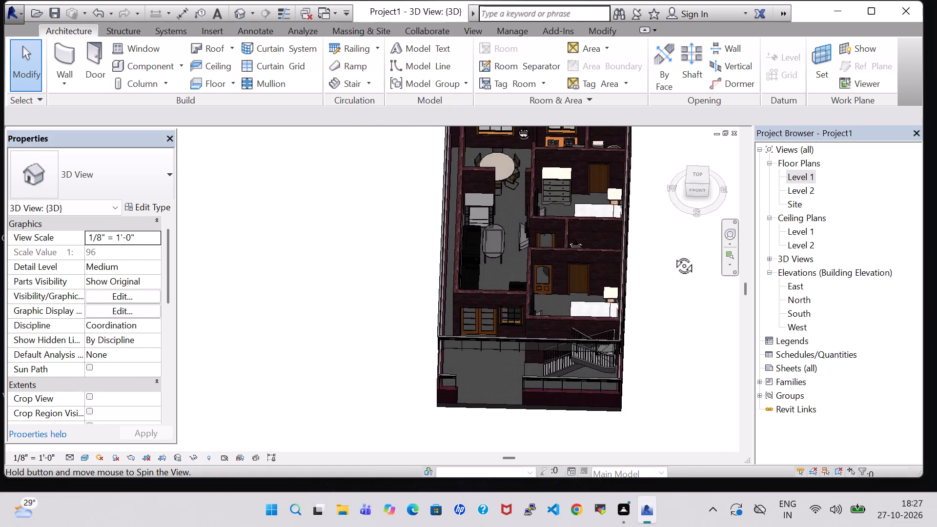
shift+middle_drag(673, 255, 570, 257)
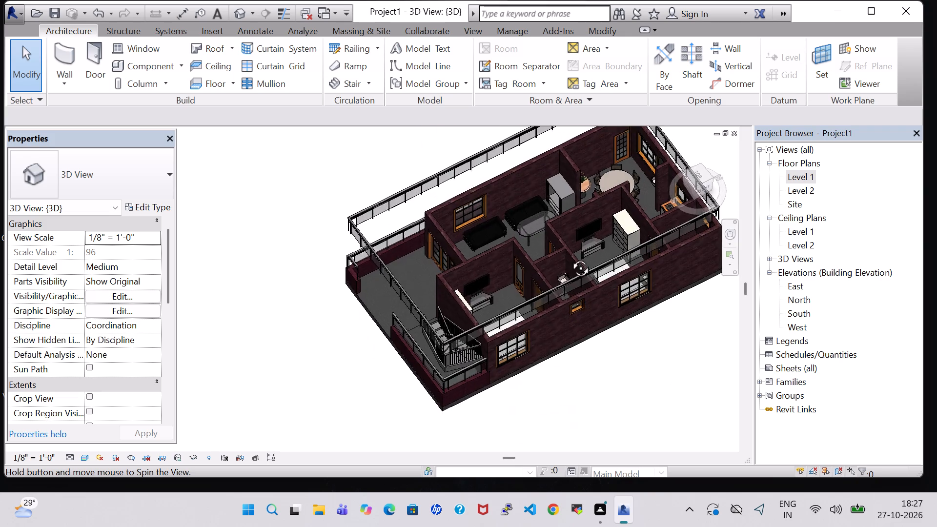
shift+middle_drag(570, 257, 648, 204)
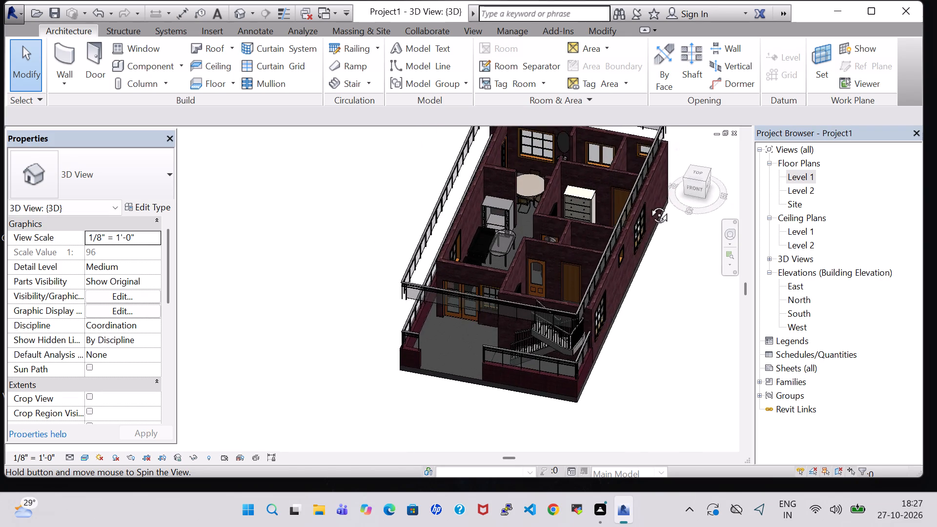
shift+middle_drag(648, 204, 680, 243)
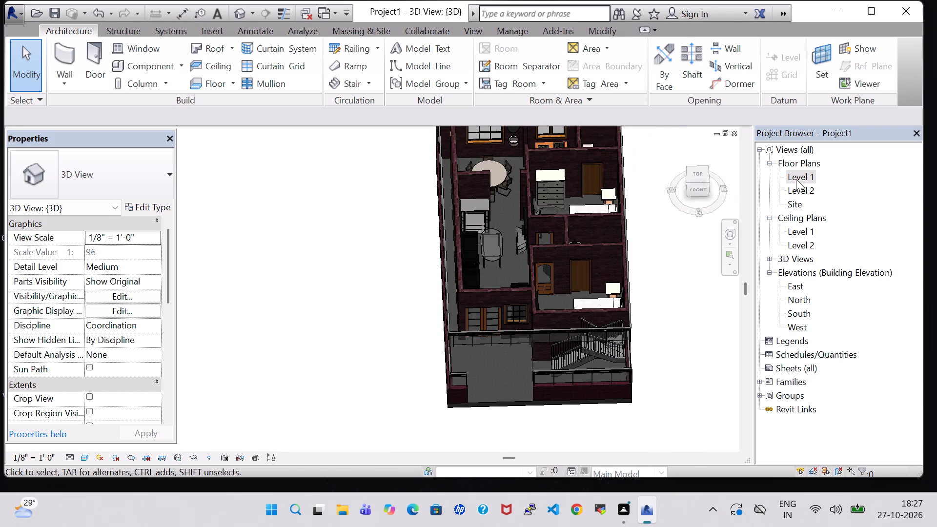
From the Level 1 floor plan, load the RPC Beetle component family from the US Imperial Entourage folder.
double_click(796, 179)
scroll(580, 225, down, 11)
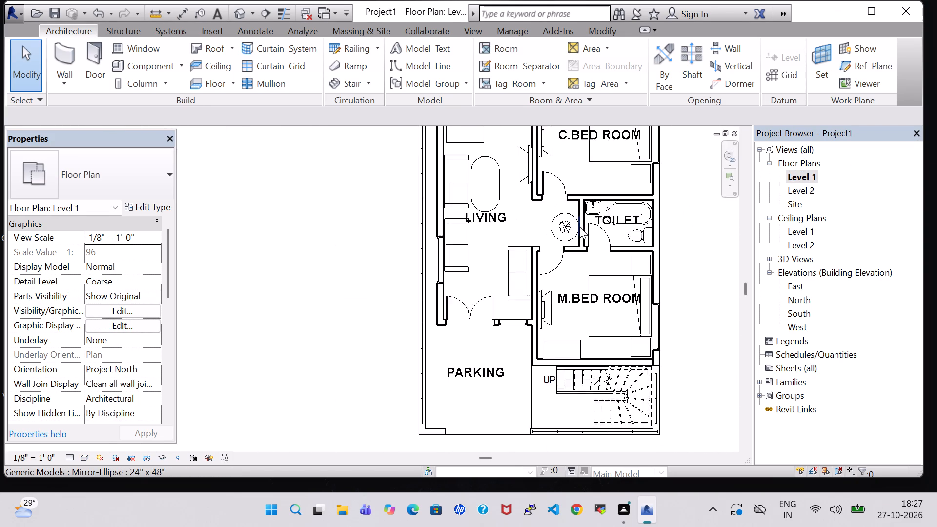
scroll(579, 226, down, 2)
middle_drag(668, 223, 618, 239)
scroll(618, 239, down, 1)
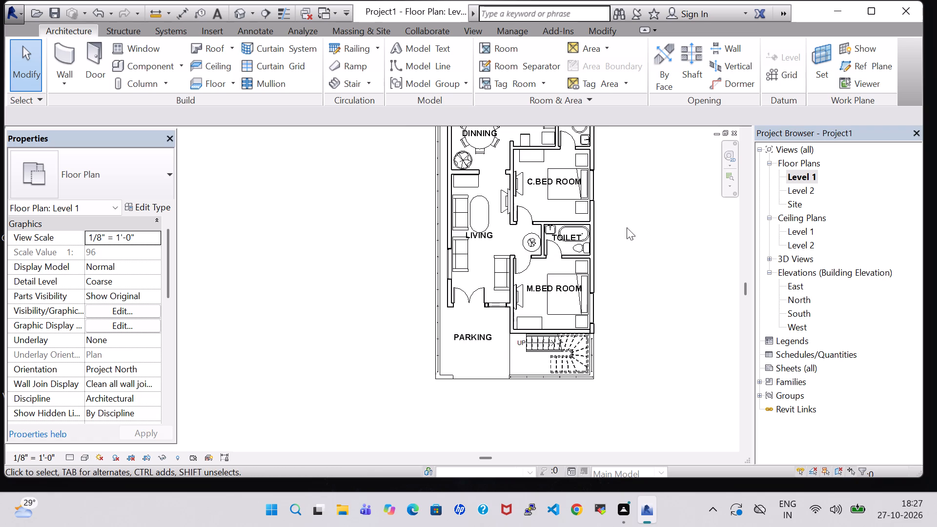
middle_drag(626, 219, 571, 255)
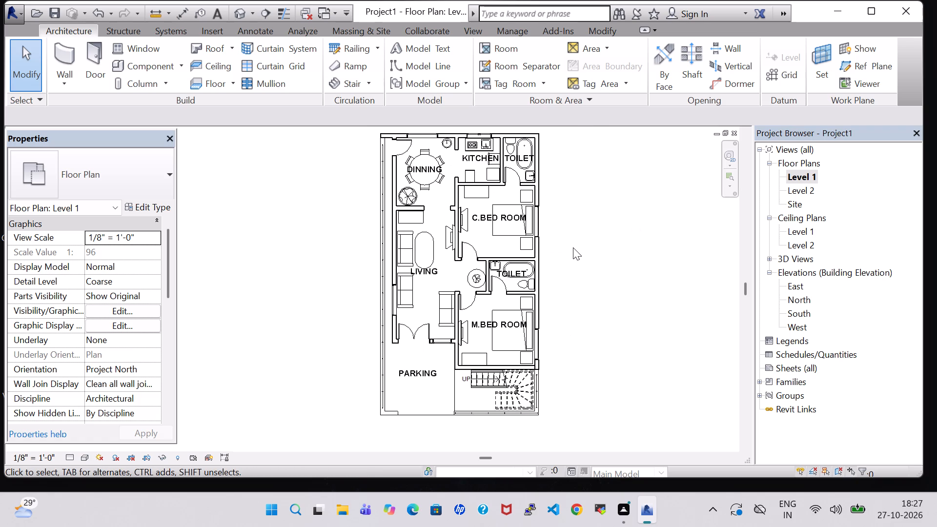
click(141, 68)
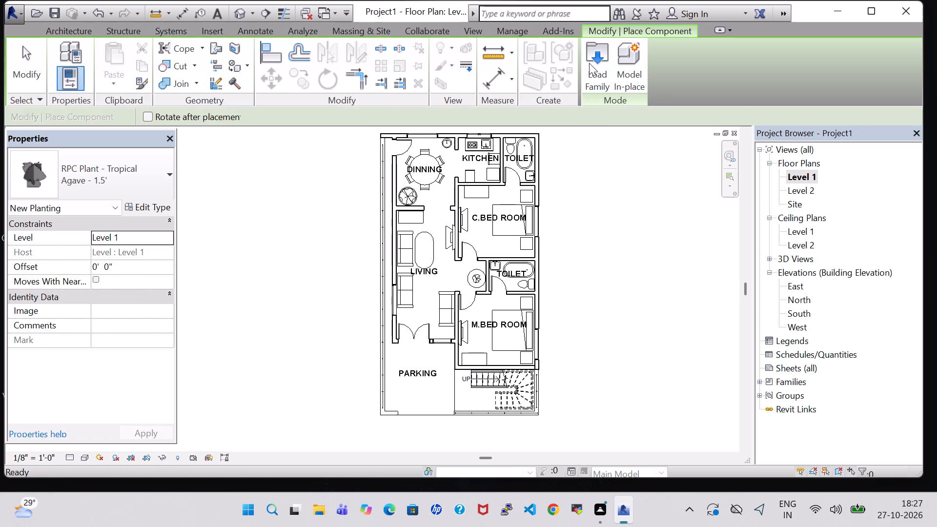
click(591, 65)
scroll(420, 262, down, 1)
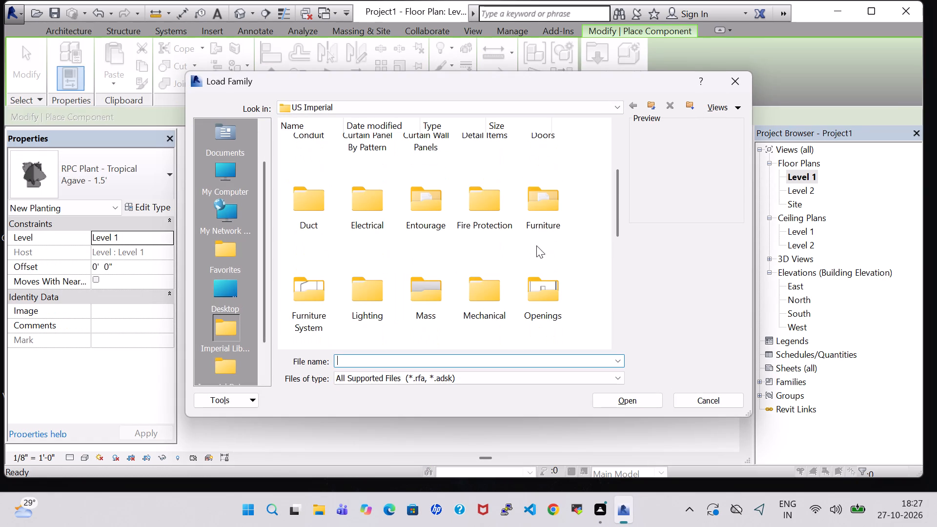
double_click(546, 211)
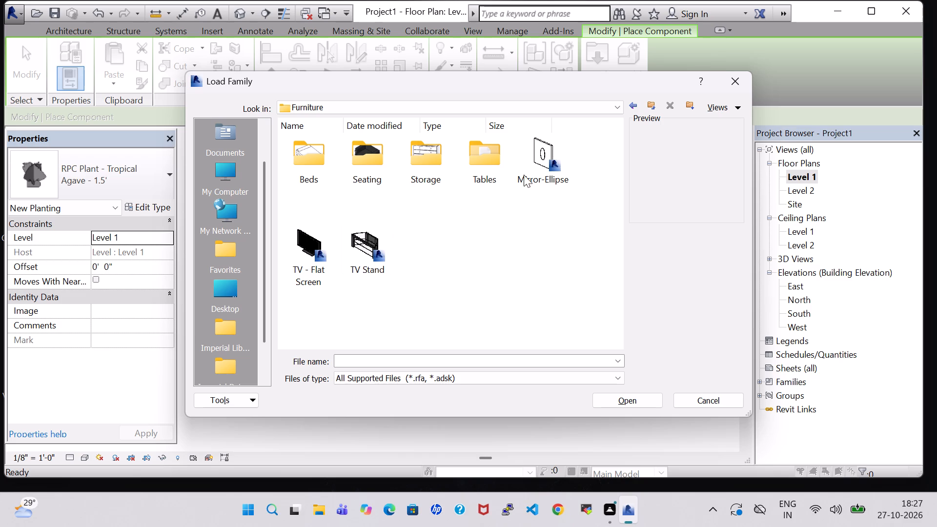
click(638, 107)
click(631, 104)
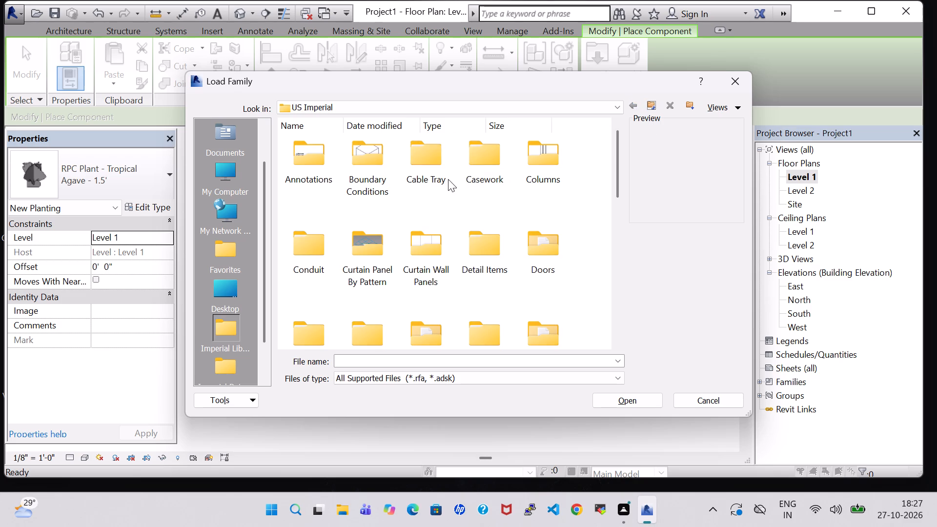
scroll(459, 282, down, 2)
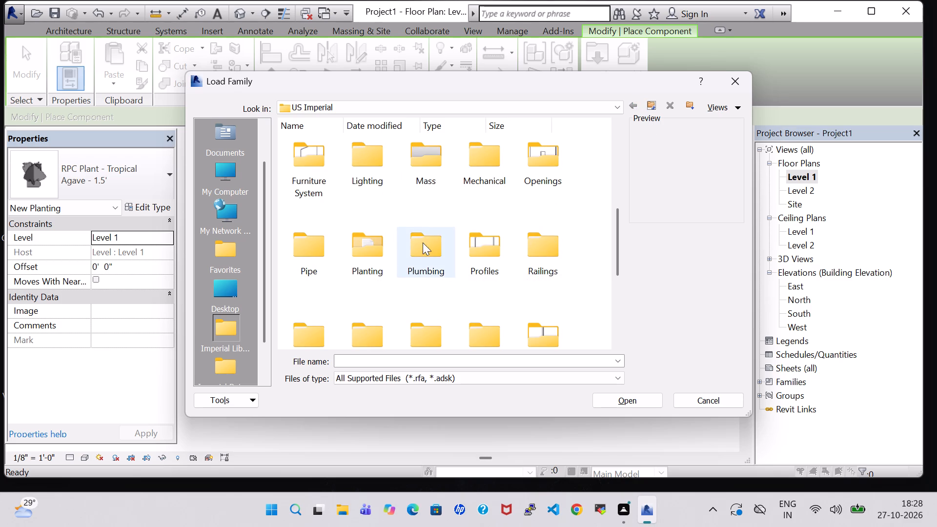
scroll(428, 231, up, 1)
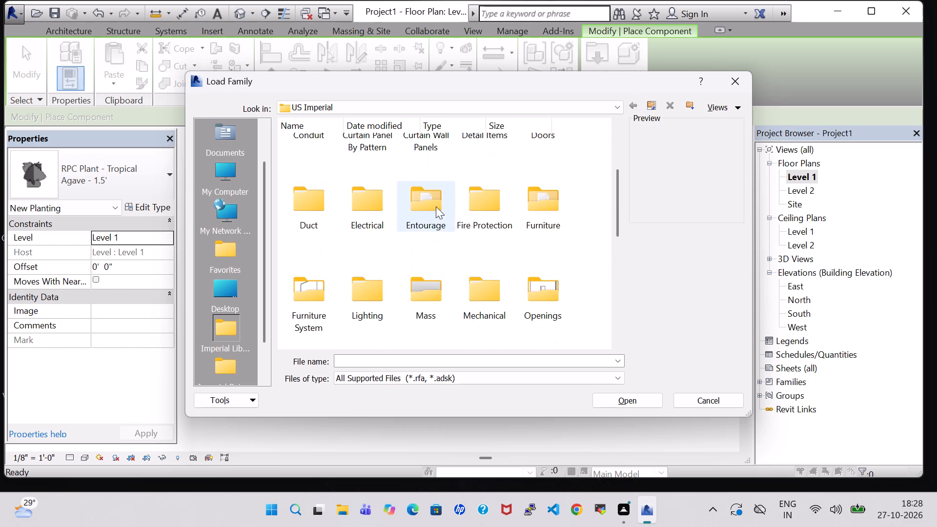
double_click(436, 203)
click(315, 162)
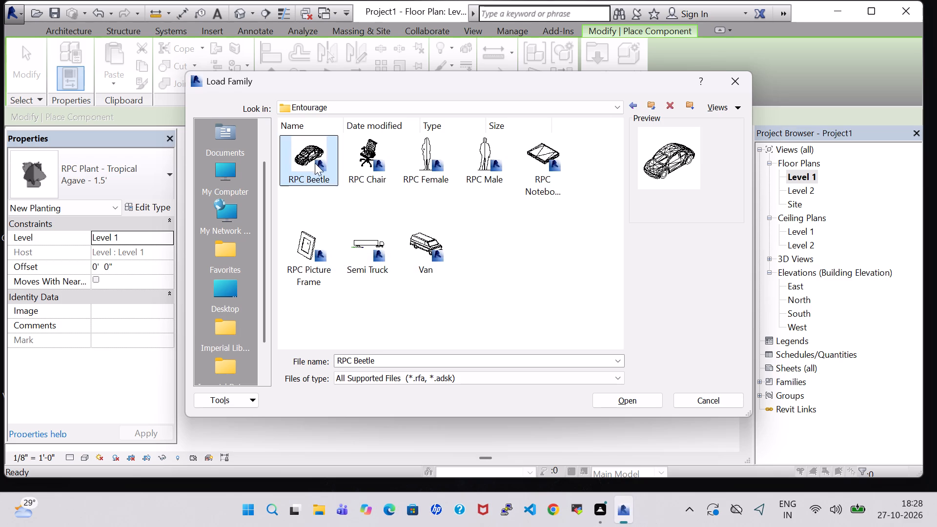
click(630, 397)
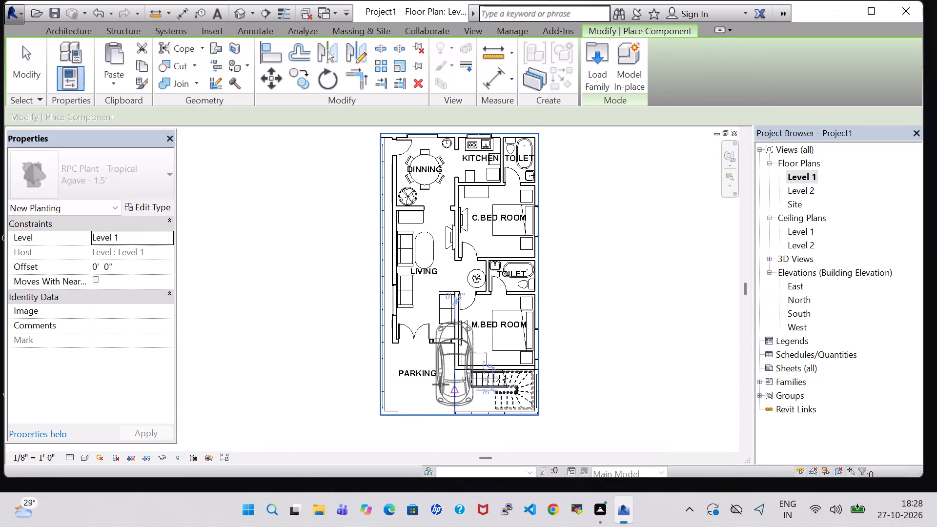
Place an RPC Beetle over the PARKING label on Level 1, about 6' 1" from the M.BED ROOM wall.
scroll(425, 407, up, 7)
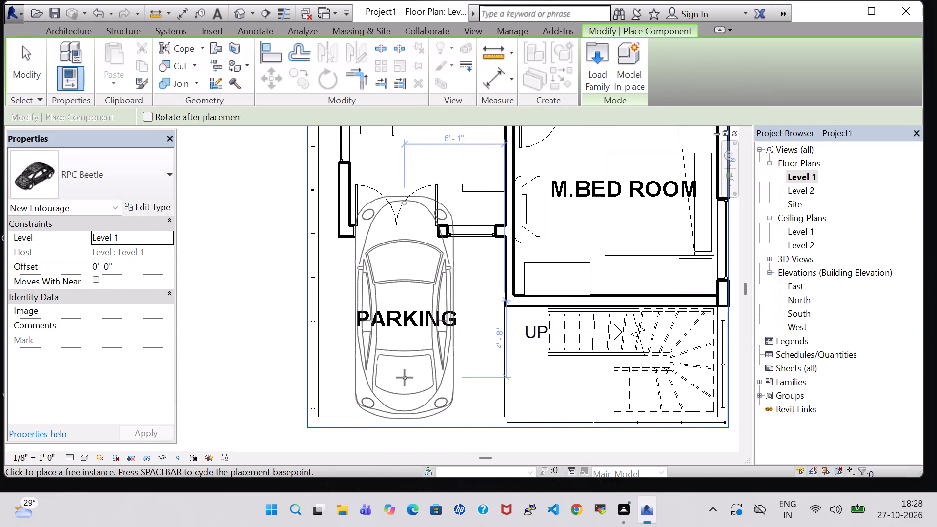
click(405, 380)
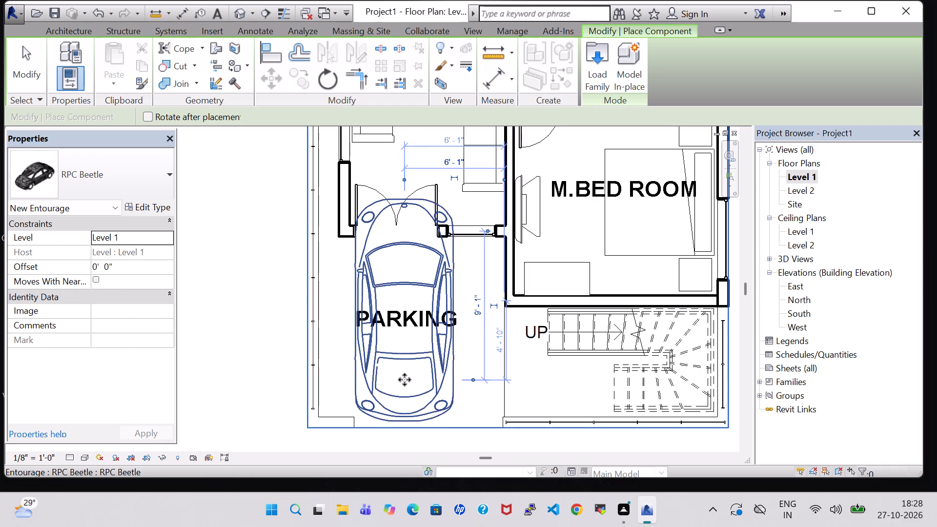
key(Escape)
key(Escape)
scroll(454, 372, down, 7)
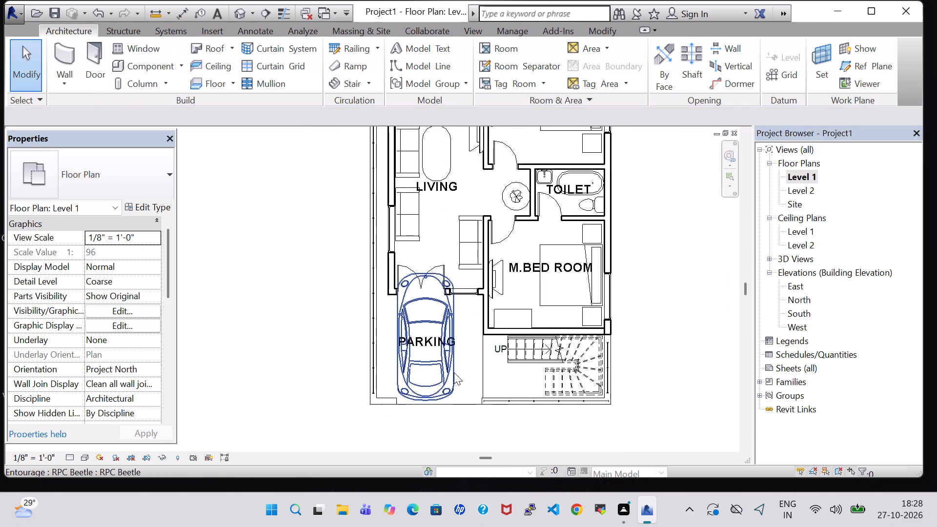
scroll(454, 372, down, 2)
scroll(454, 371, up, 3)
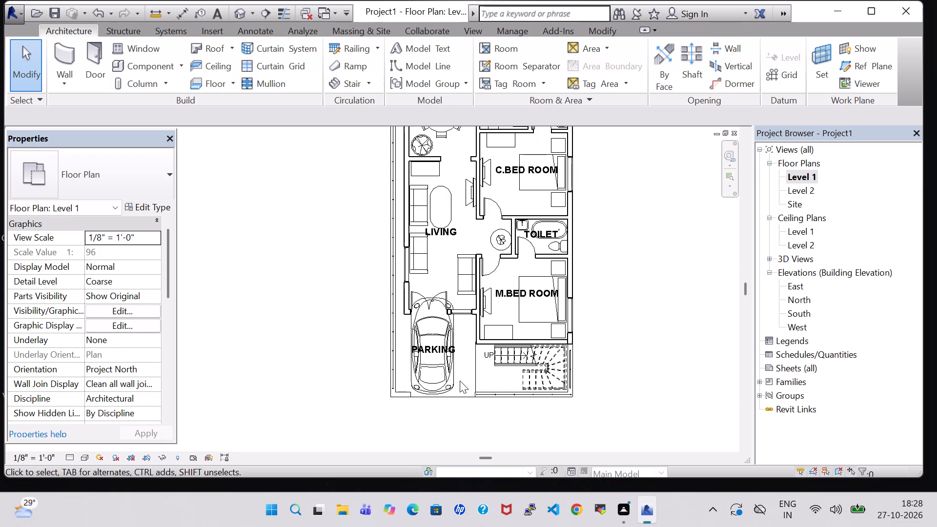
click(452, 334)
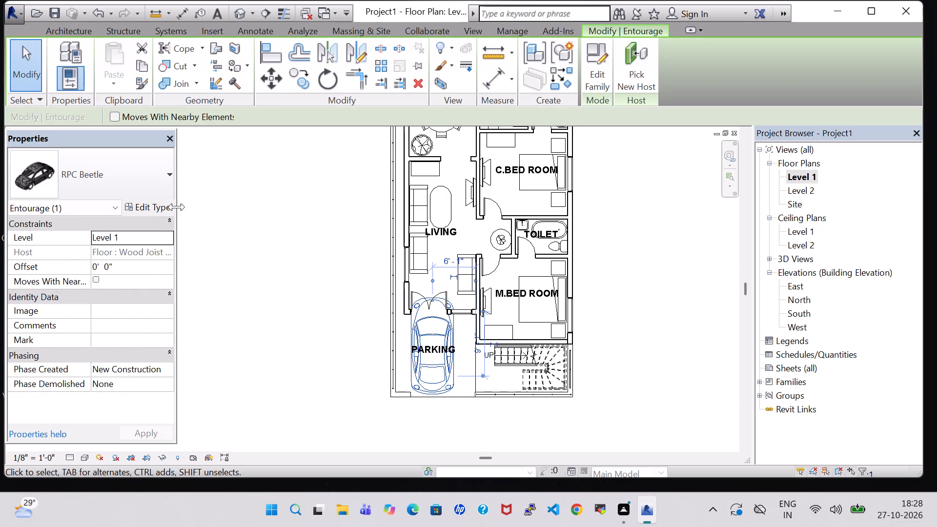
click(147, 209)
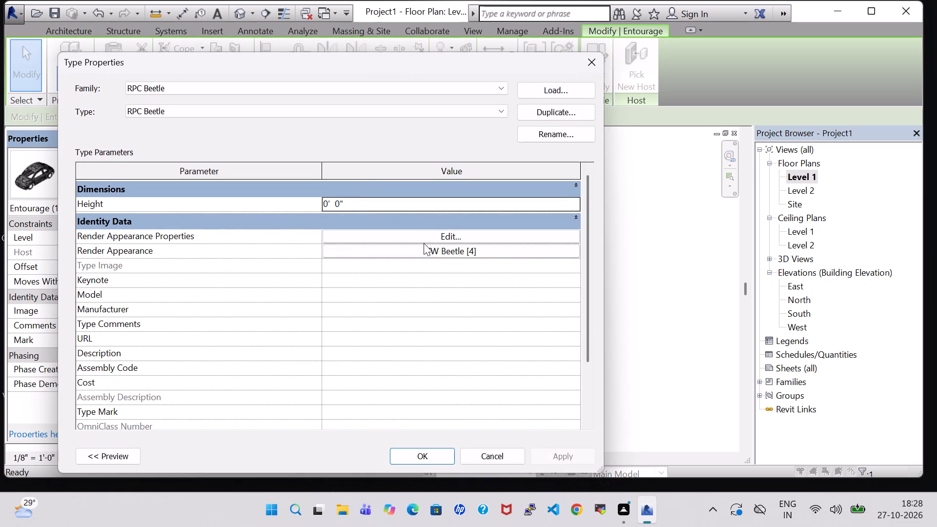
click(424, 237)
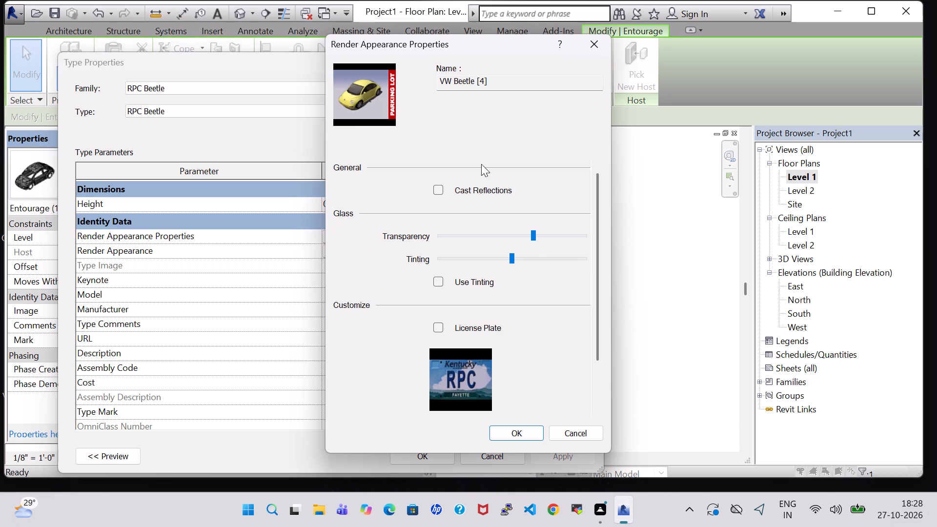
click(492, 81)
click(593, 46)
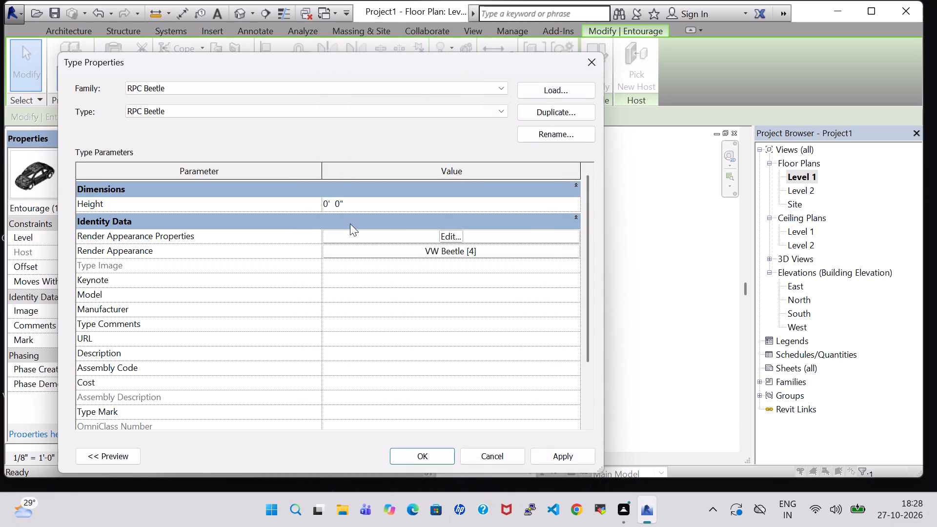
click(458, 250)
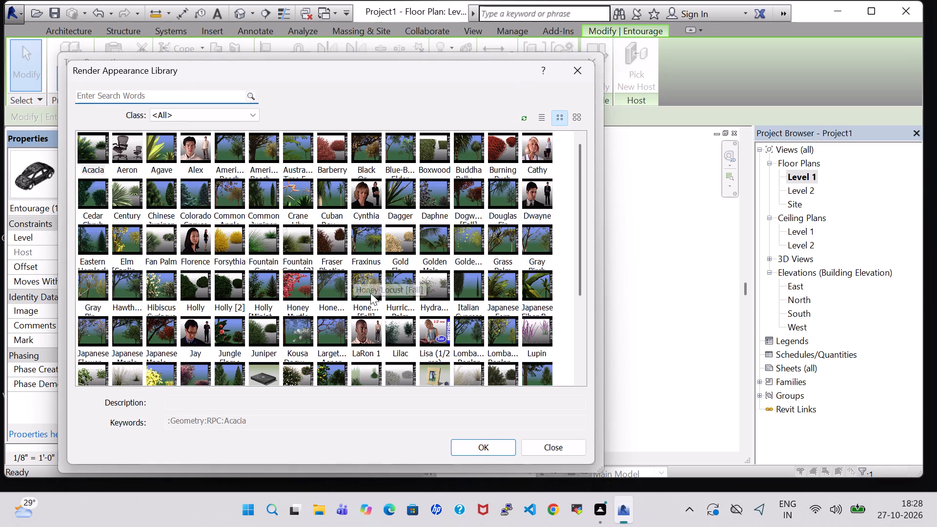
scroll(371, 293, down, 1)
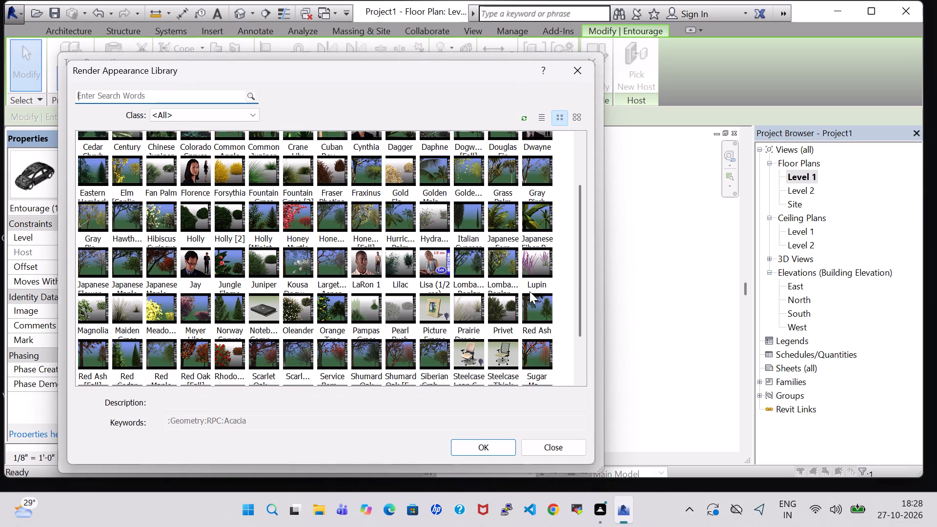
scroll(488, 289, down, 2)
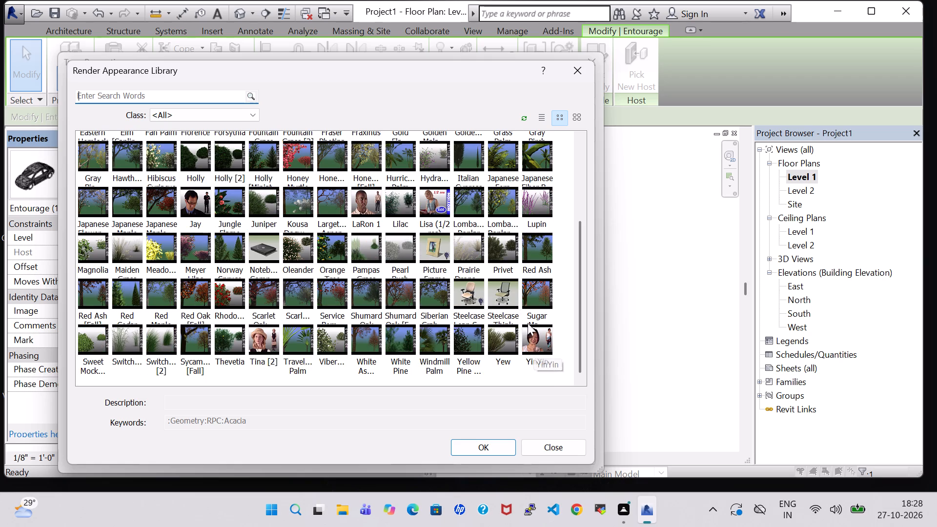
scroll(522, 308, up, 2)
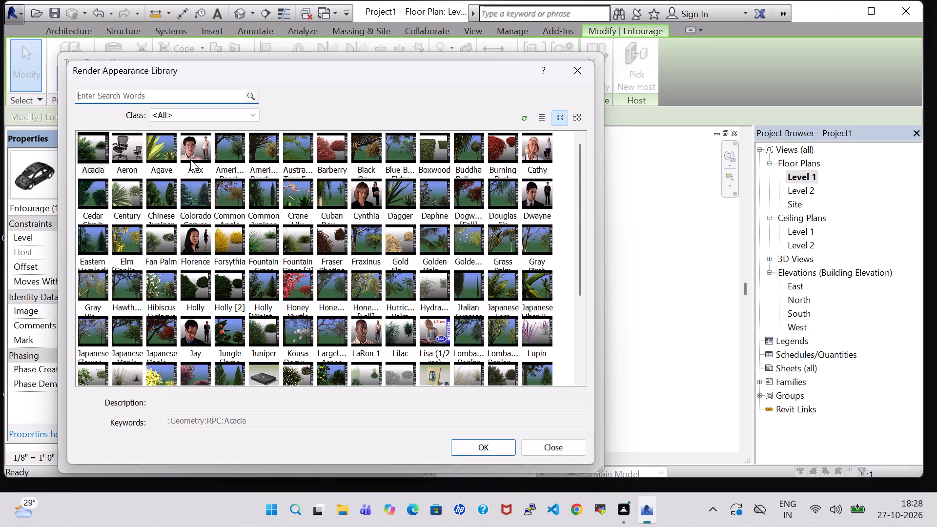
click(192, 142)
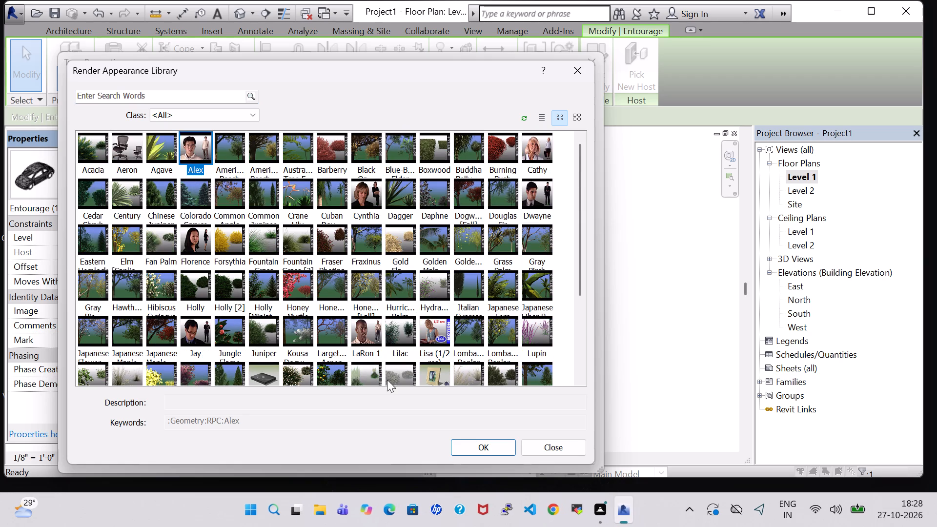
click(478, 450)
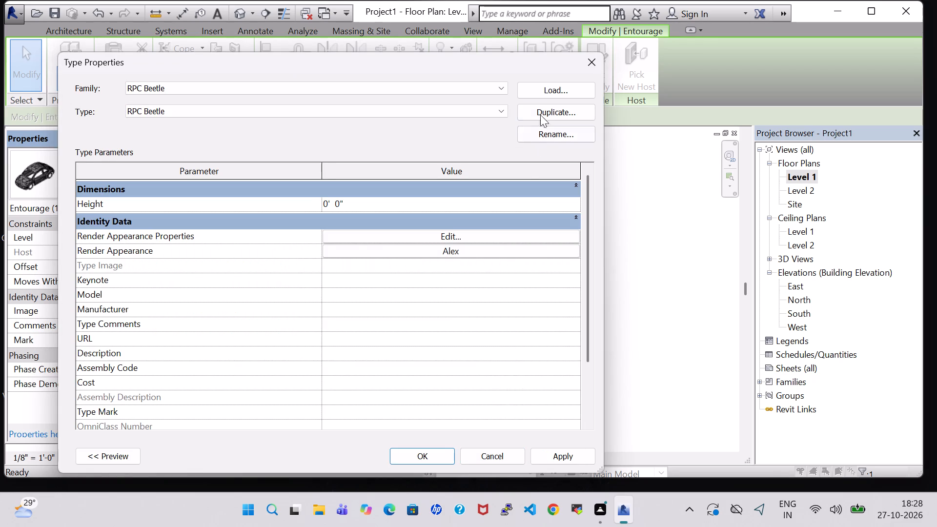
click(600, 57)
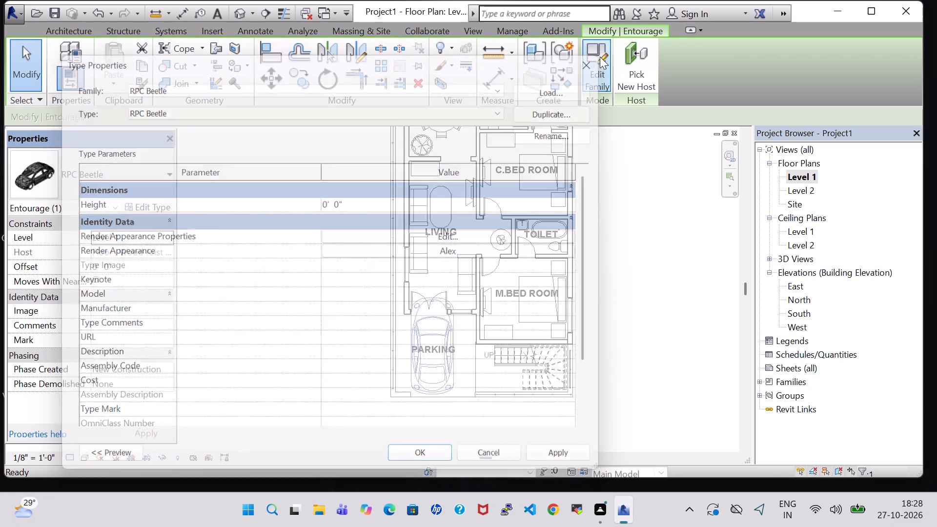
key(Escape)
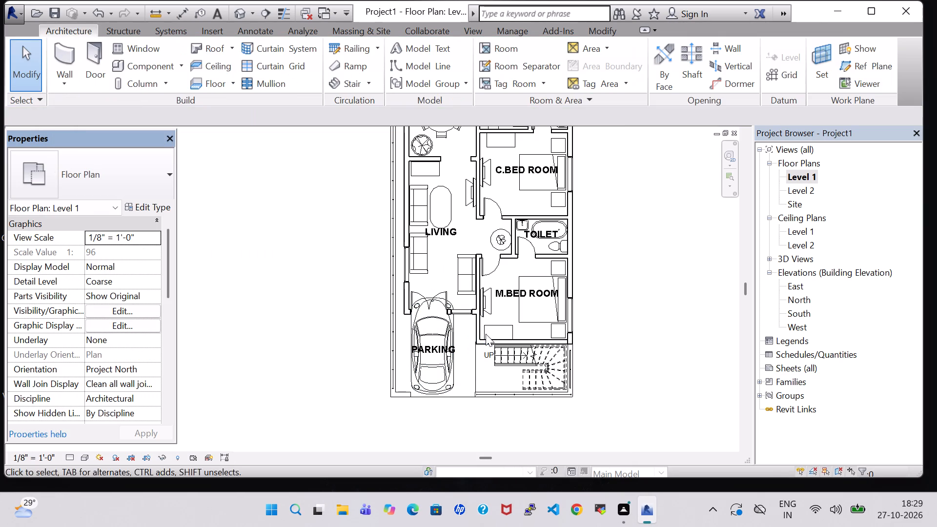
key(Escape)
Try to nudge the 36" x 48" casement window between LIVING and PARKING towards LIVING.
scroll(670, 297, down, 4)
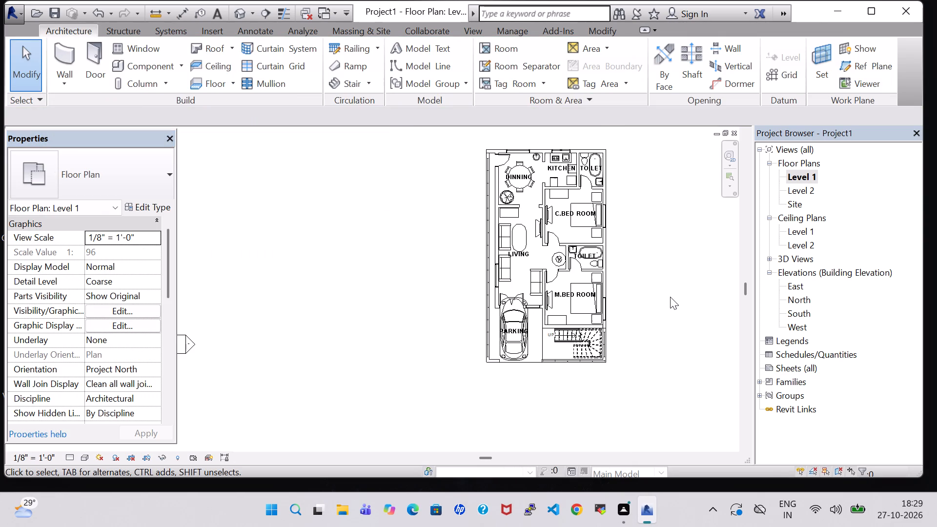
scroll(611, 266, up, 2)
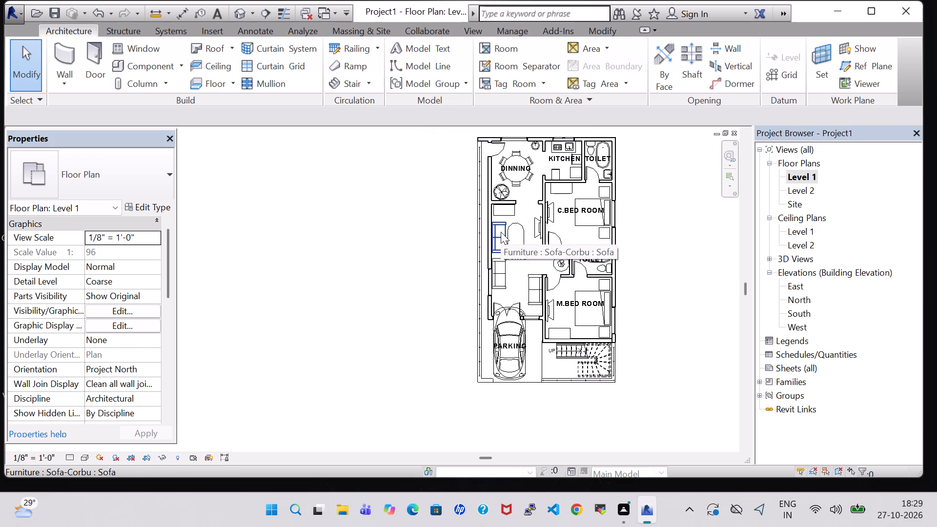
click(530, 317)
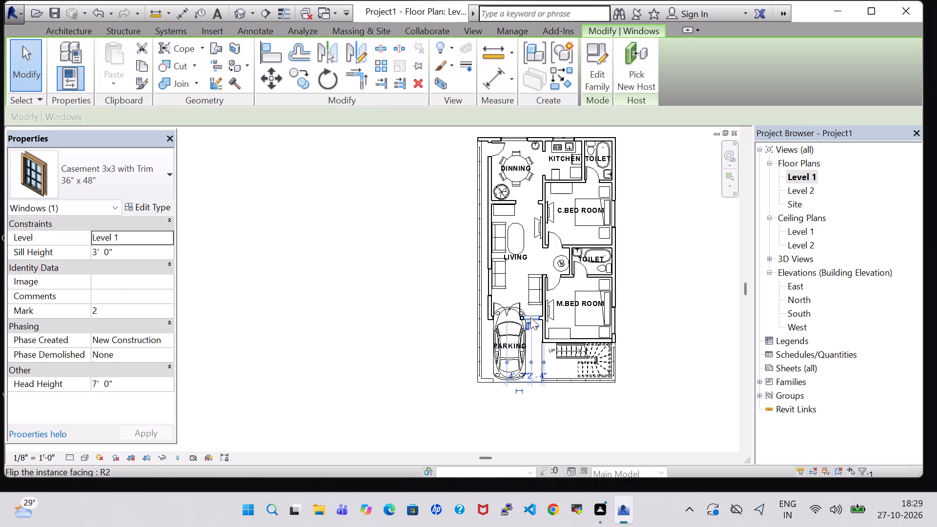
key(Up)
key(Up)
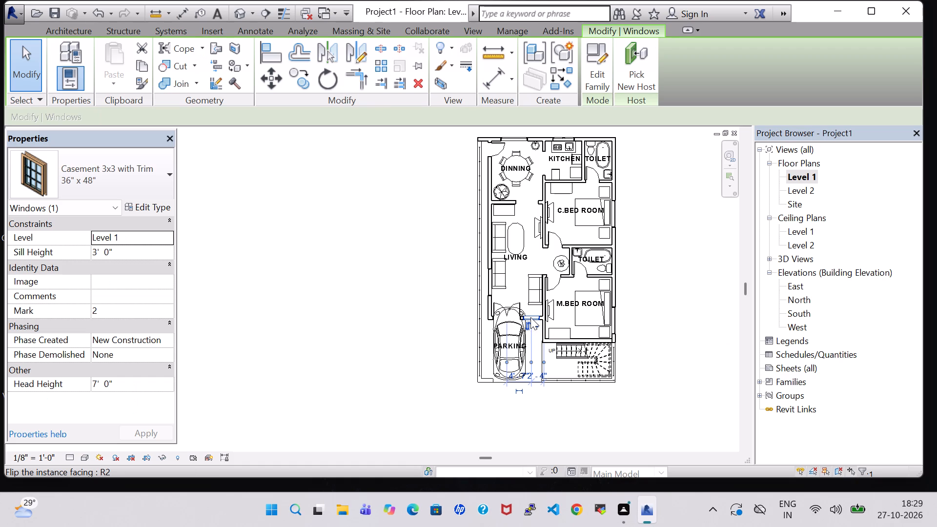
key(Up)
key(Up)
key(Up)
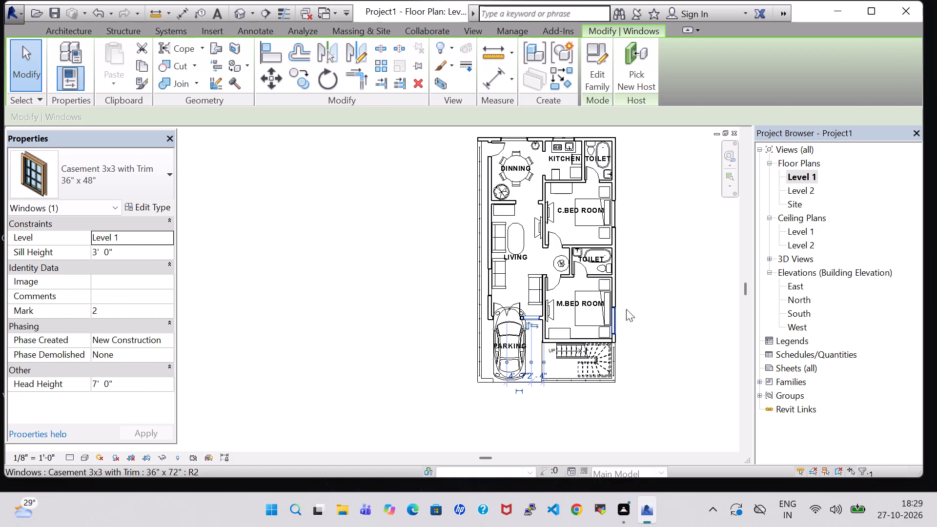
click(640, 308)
Delete the lower sofa along LIVING's outer wall, between the LIVING label and the entrance doors.
scroll(640, 308, up, 4)
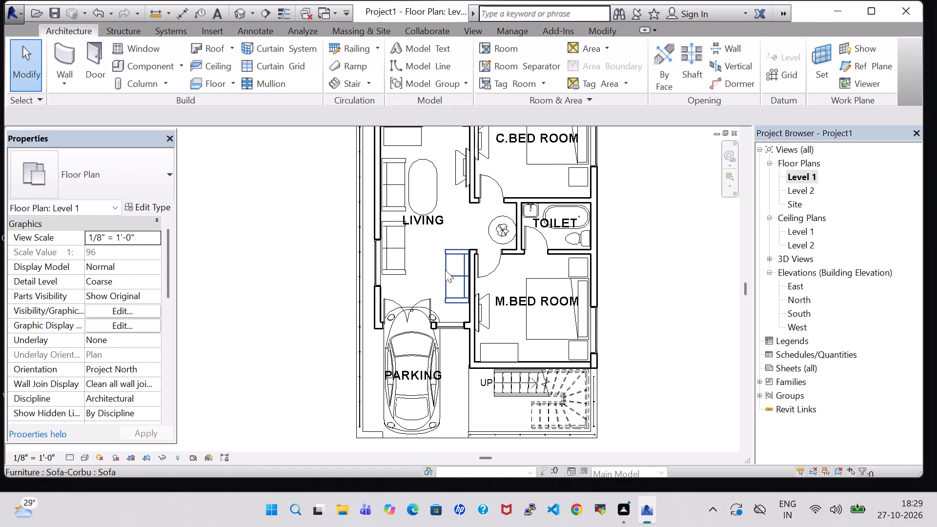
click(401, 251)
key(Delete)
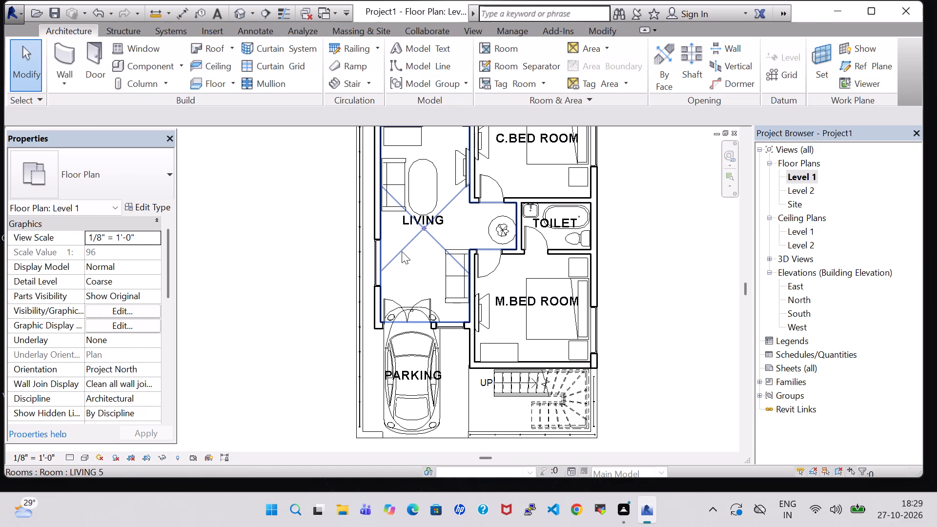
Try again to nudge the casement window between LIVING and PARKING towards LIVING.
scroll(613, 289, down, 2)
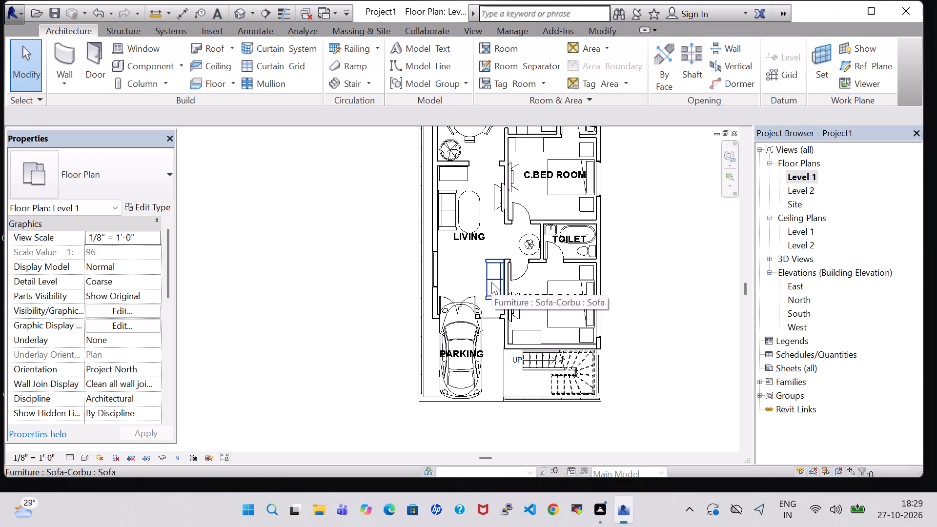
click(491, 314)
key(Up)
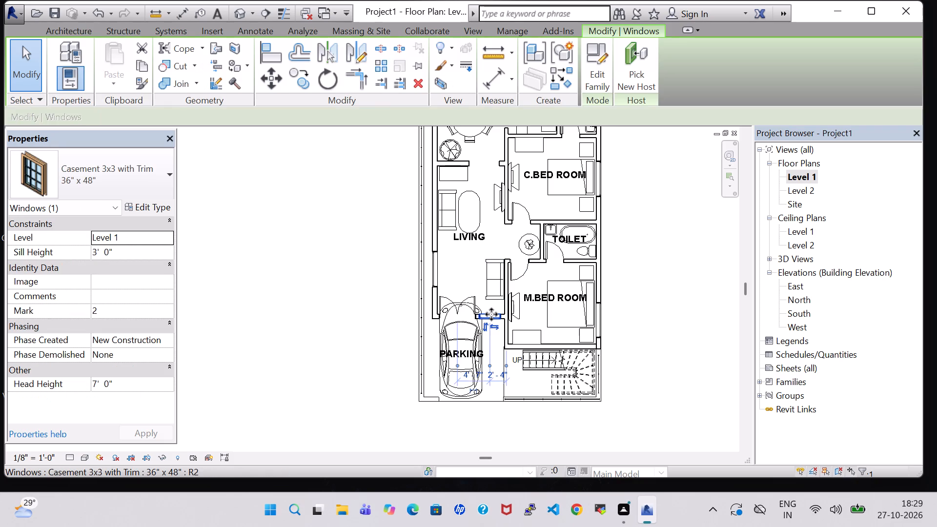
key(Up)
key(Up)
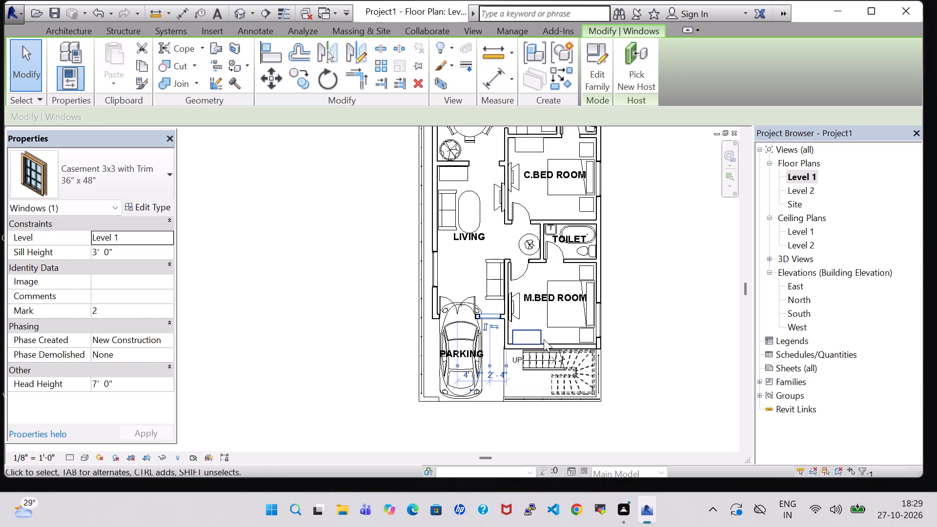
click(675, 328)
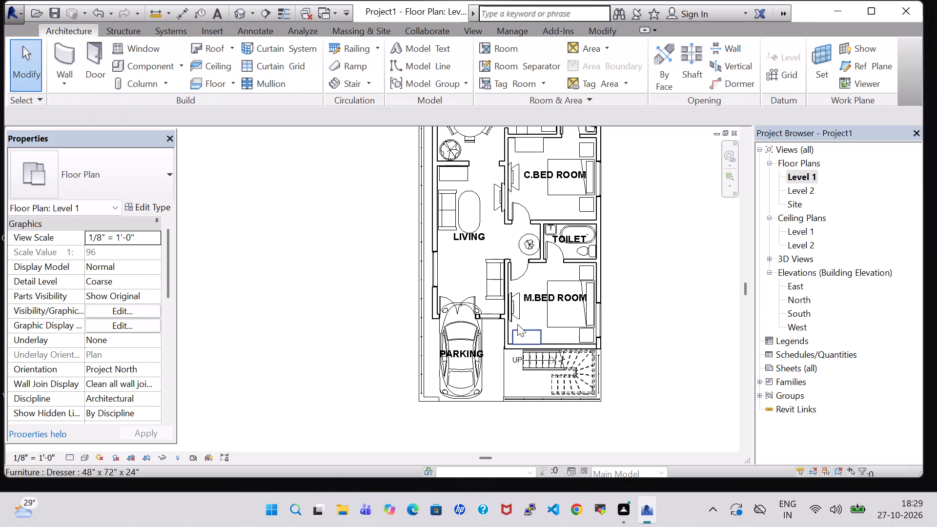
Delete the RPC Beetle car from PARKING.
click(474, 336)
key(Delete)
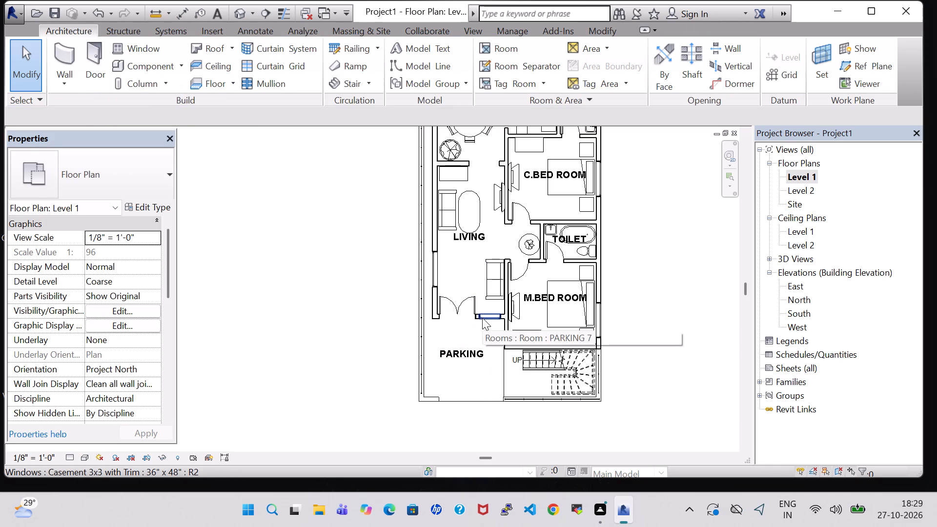
Delete the double entrance door in the wall between LIVING and PARKING.
click(471, 305)
key(Delete)
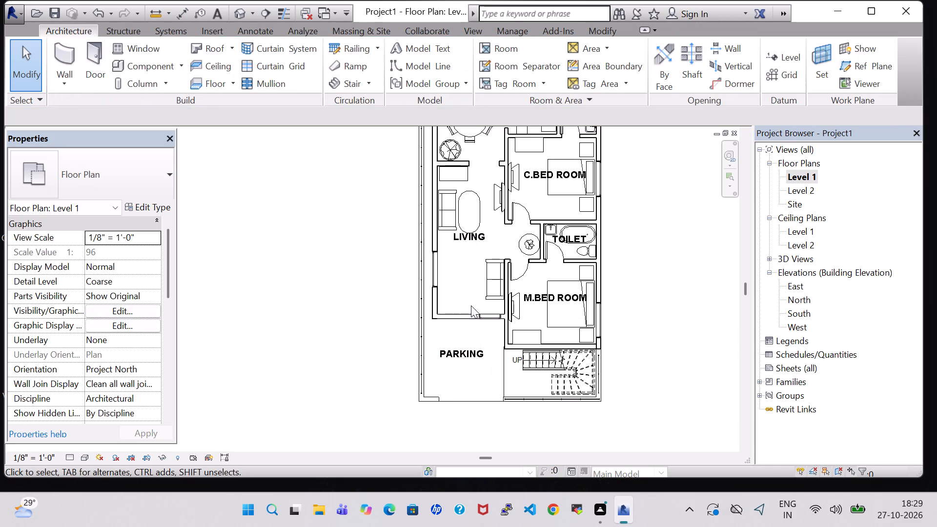
Nudge the wall between LIVING and PARKING into LIVING, to about 5' 11" from M.BED ROOM's stair-side wall.
click(464, 321)
key(Up)
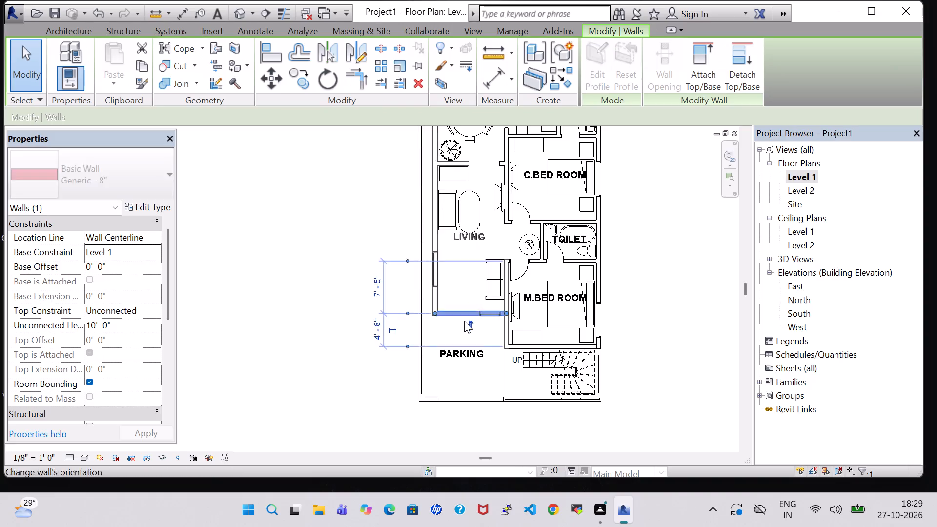
key(Up)
key(Up)
key(Up)
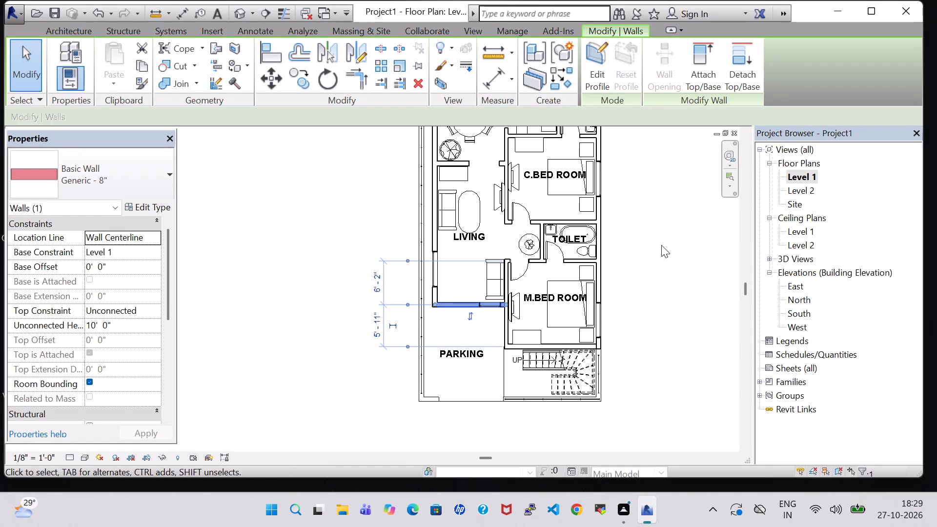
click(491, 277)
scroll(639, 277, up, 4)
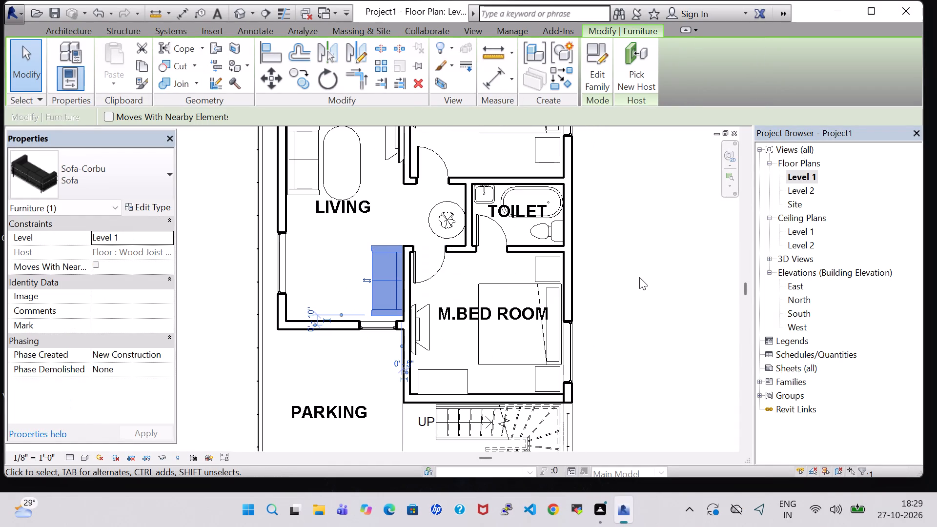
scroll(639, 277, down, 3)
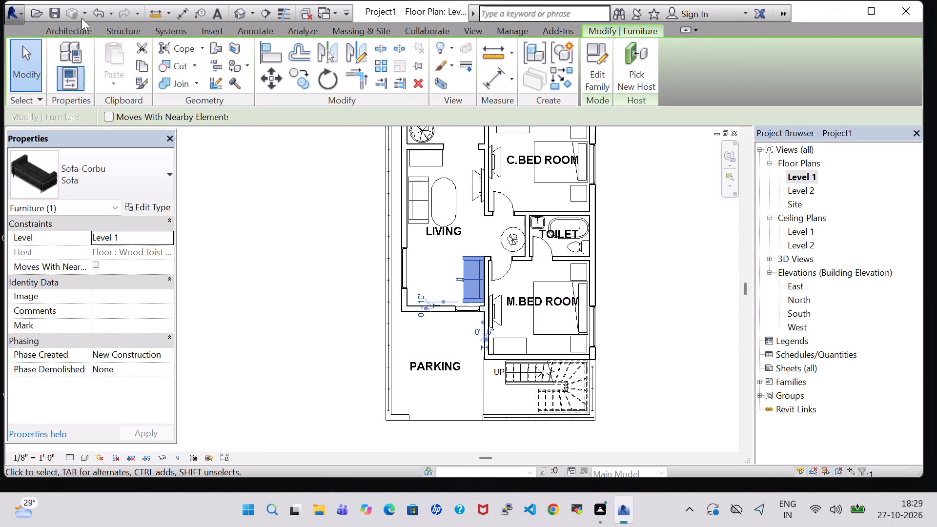
Place an RPC Beetle car in the enlarged PARKING, parked lengthwise just outside the LIVING wall.
click(78, 36)
click(136, 64)
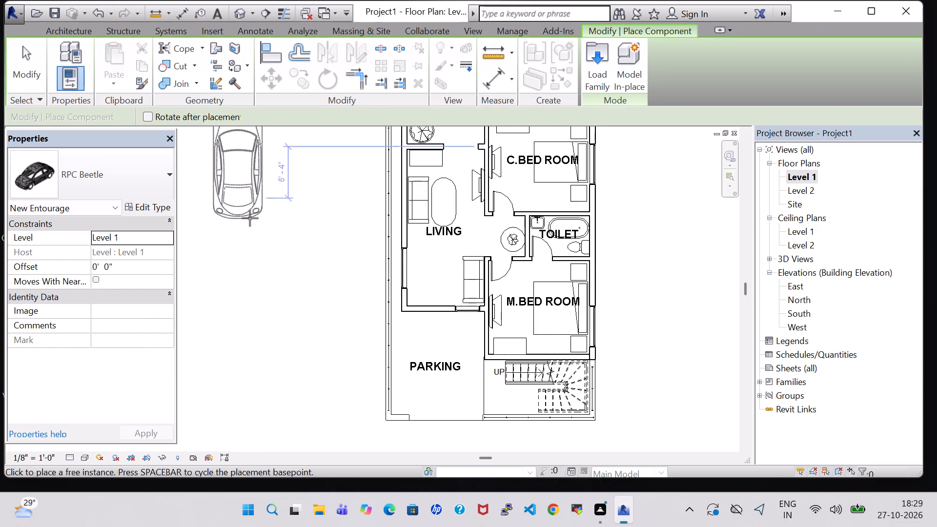
middle_drag(360, 352, 261, 261)
scroll(333, 303, up, 5)
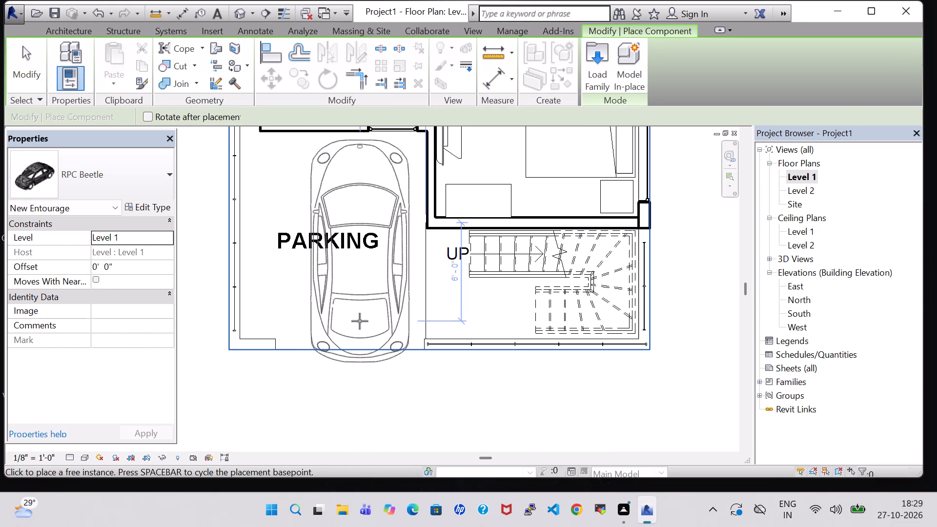
click(360, 321)
scroll(431, 402, down, 5)
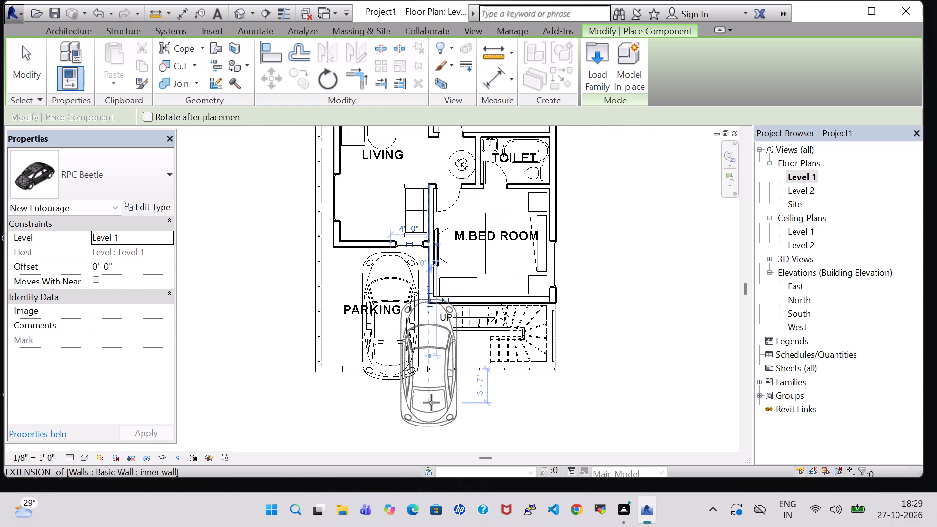
key(Escape)
key(Escape)
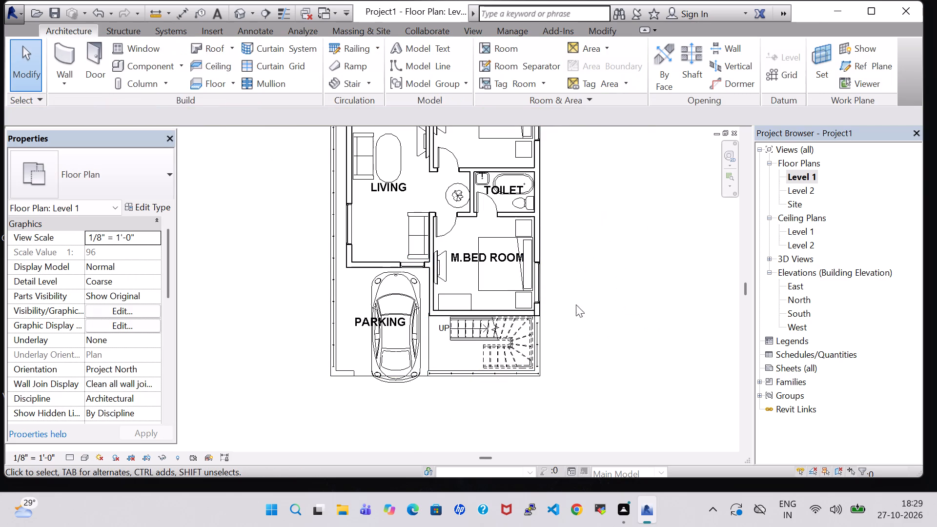
Place a Sofa-Corbu sofa in LIVING, turned to stand along the outer side wall between the existing sofa and PARKING.
middle_drag(380, 220, 376, 310)
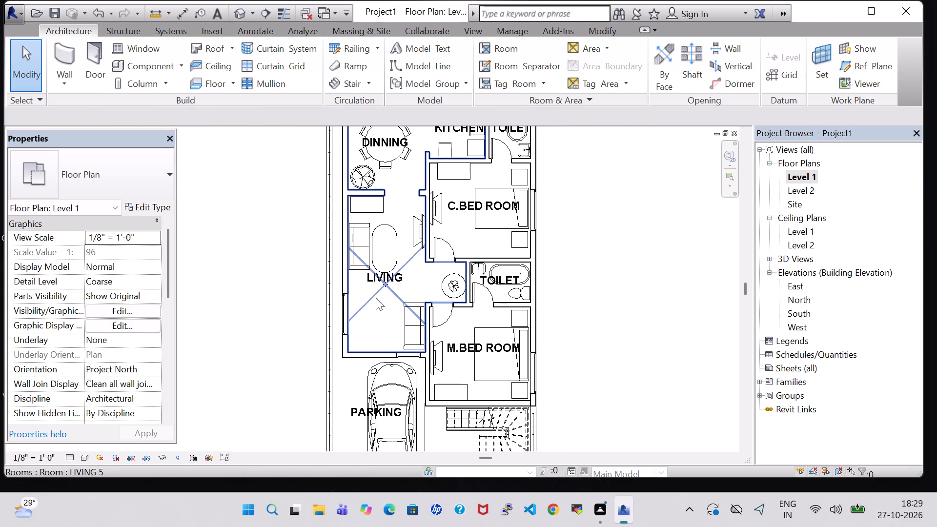
click(150, 64)
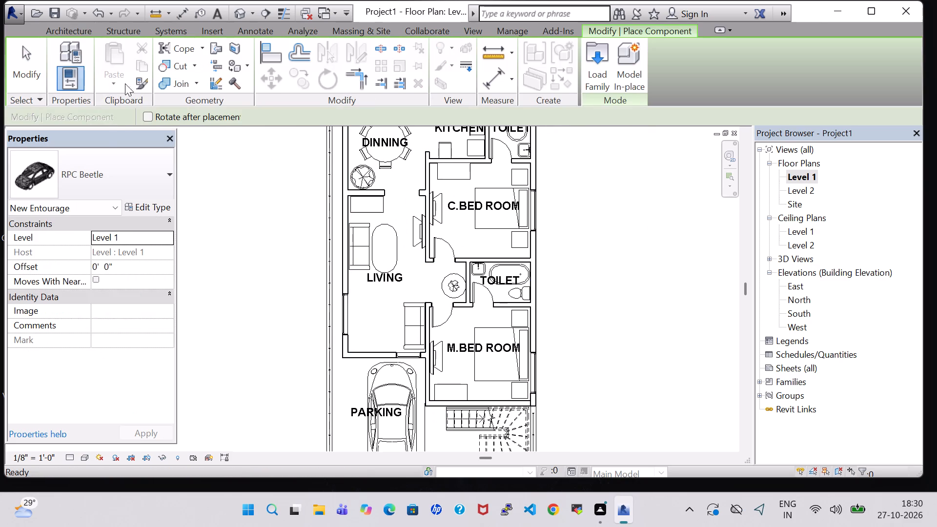
click(108, 154)
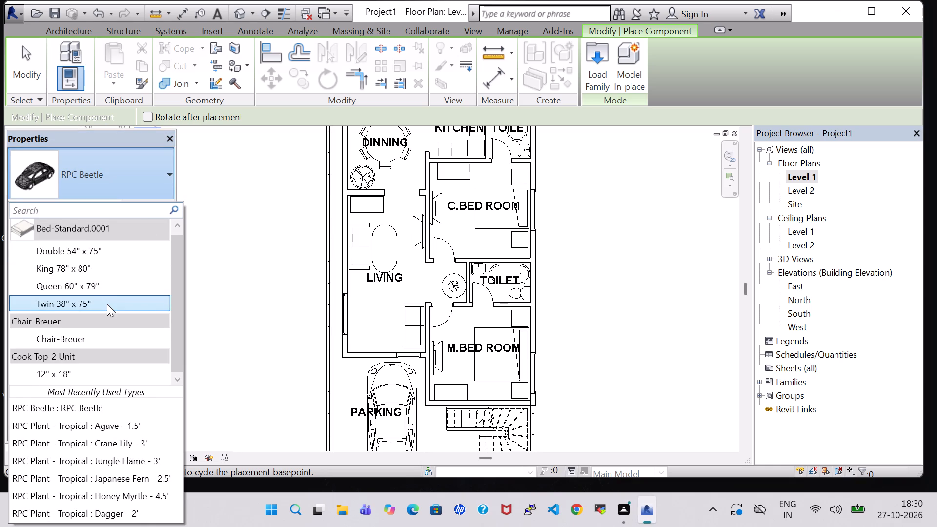
scroll(51, 328, up, 3)
scroll(71, 283, down, 7)
scroll(124, 309, down, 3)
text(SO)
click(70, 254)
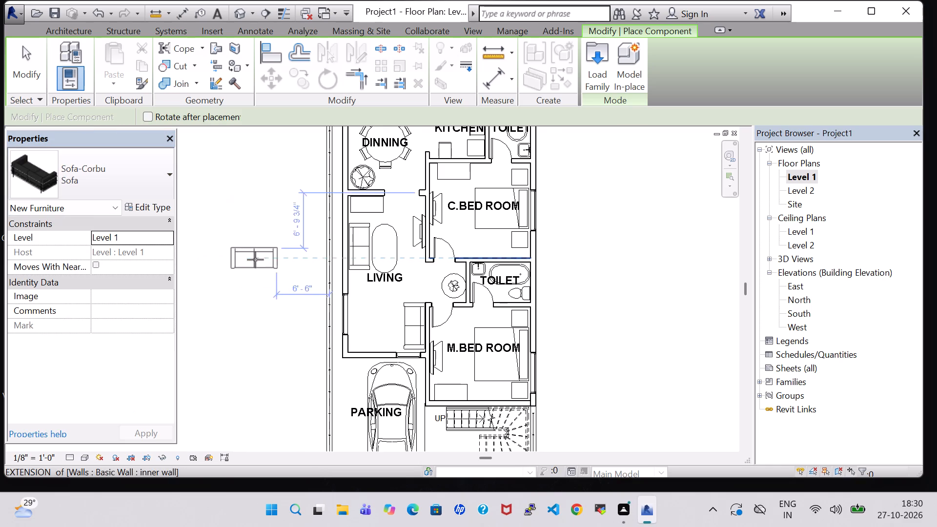
scroll(292, 289, up, 4)
key(space)
key(space)
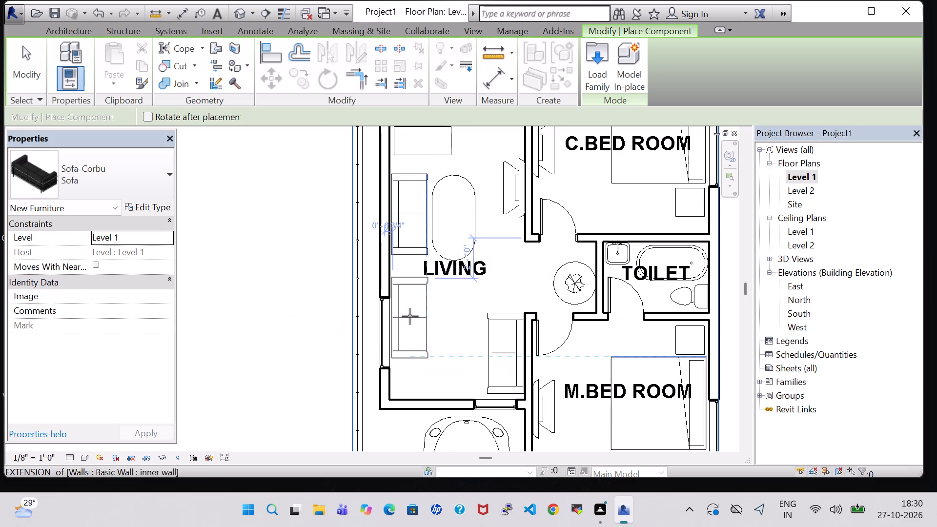
click(410, 308)
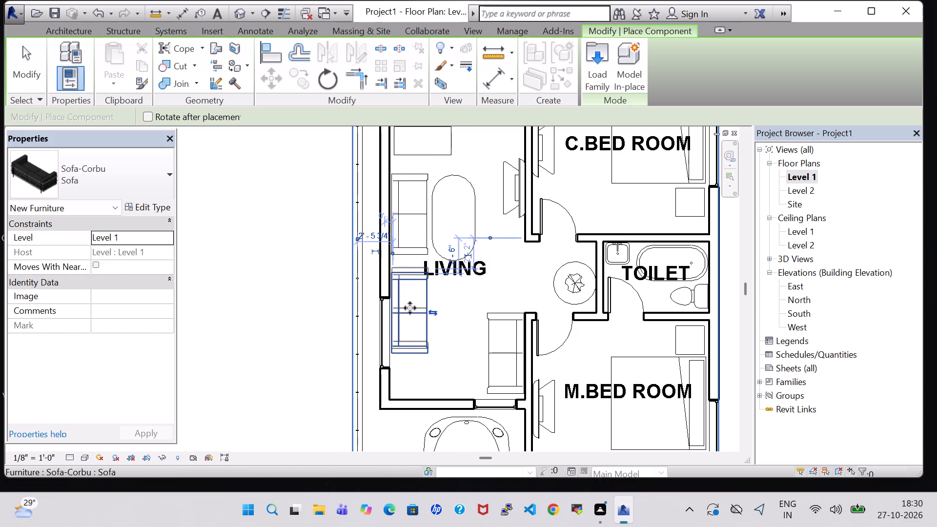
key(Escape)
key(Escape)
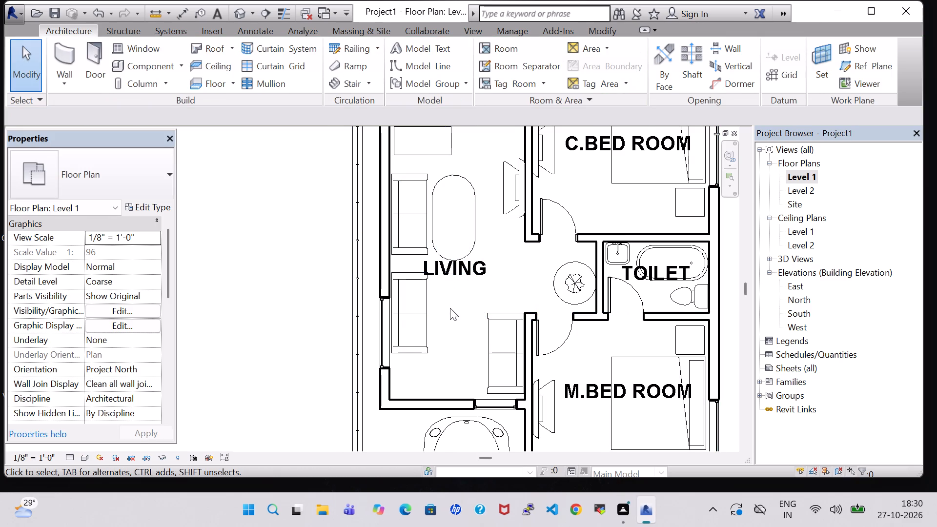
Nudge the 3' high outer wall in front of the stairs outward by about 1' 9".
scroll(450, 308, down, 2)
click(692, 314)
middle_drag(692, 314, 692, 209)
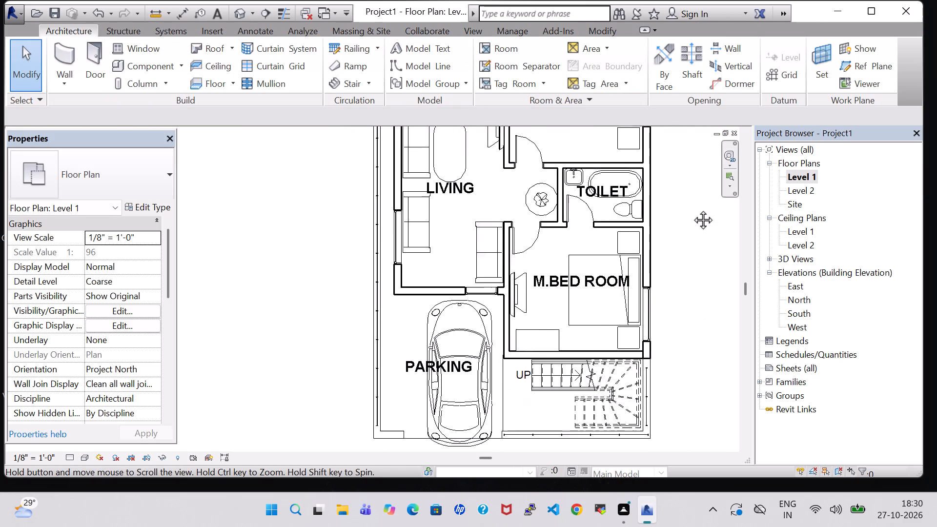
middle_drag(692, 209, 694, 194)
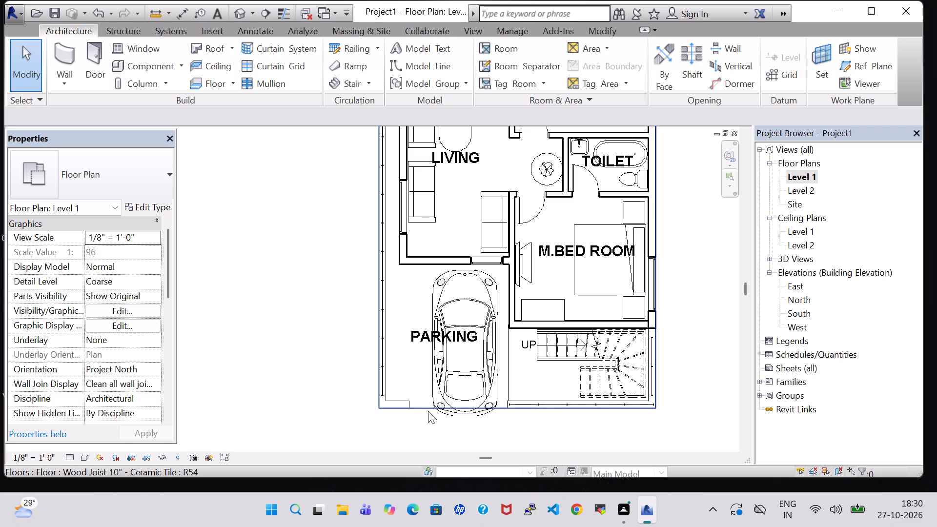
click(525, 395)
key(Down)
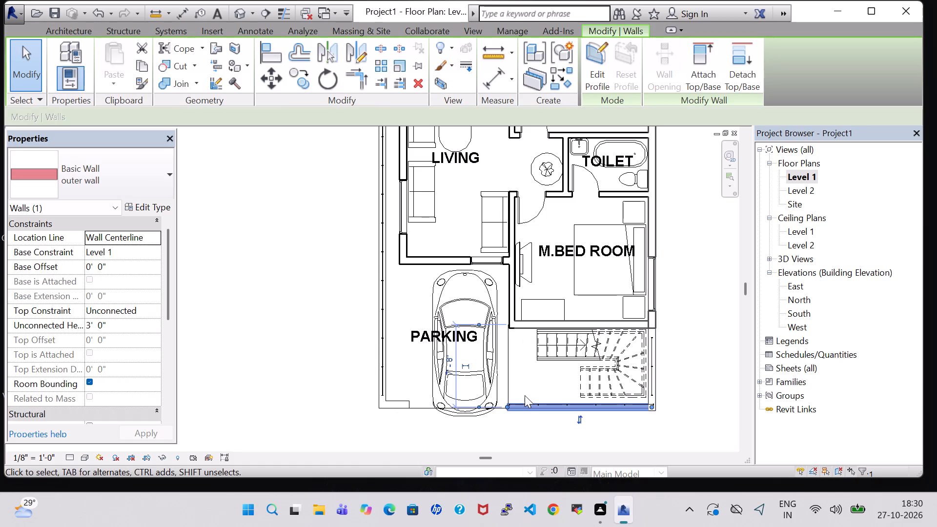
key(Down)
key(Down)
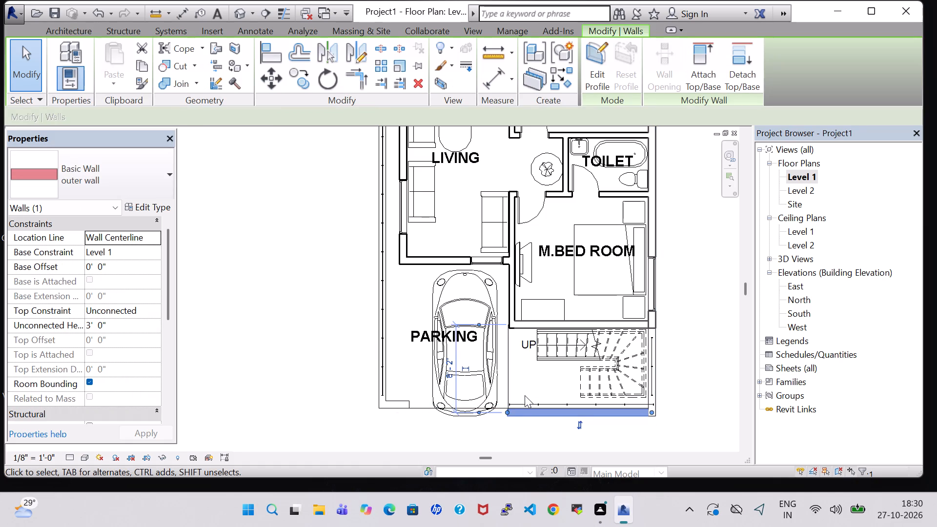
key(Down)
key(Down)
key(Down)
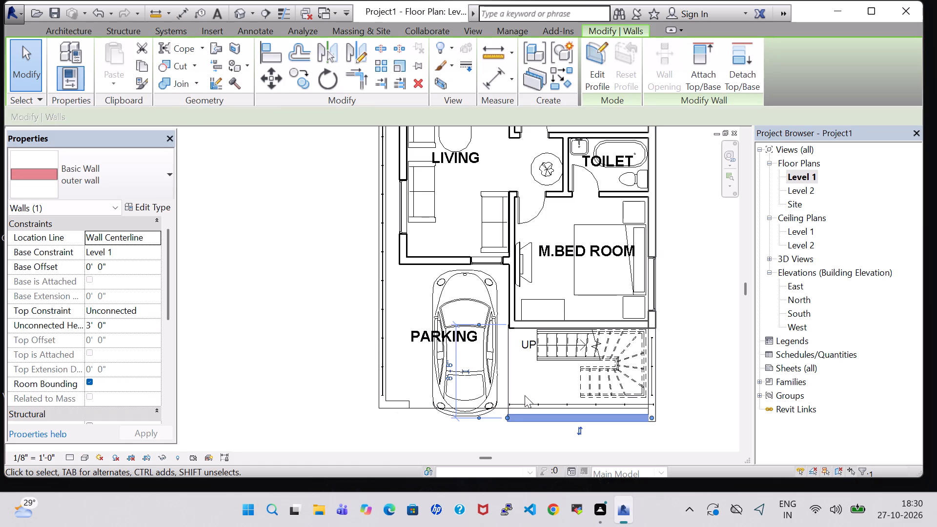
key(Down)
click(709, 409)
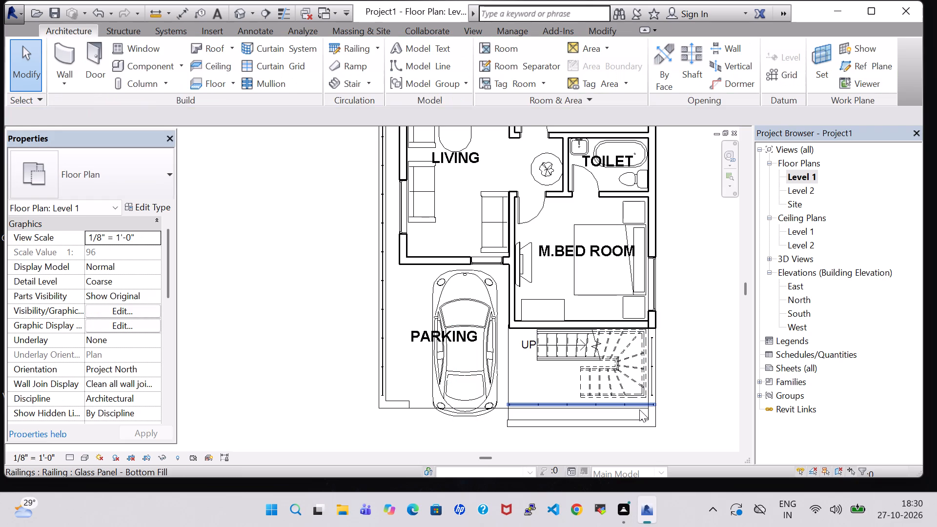
Nudge the Glass Panel - Bottom Fill railing in front of the stairs outward onto the shifted front wall.
click(614, 410)
key(Down)
key(Down)
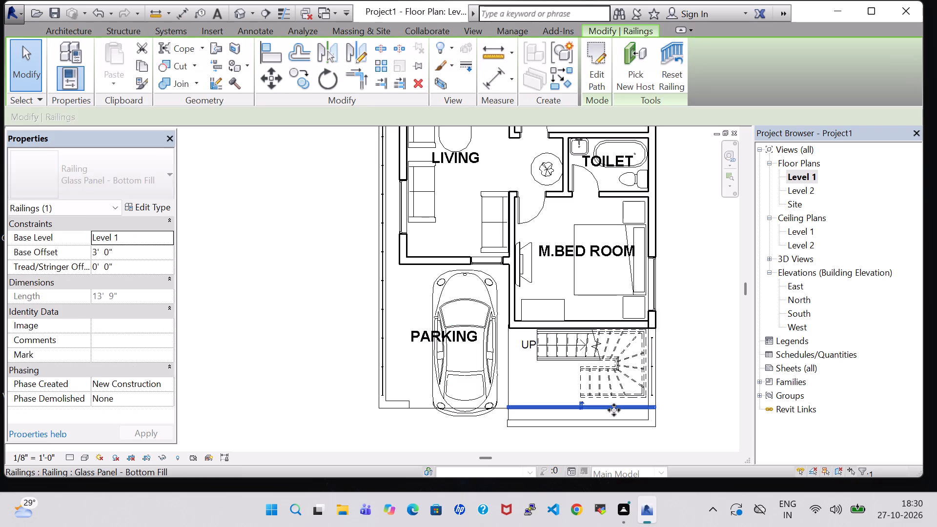
key(Down)
key(Down)
key(Down)
key(Down)
key(Down)
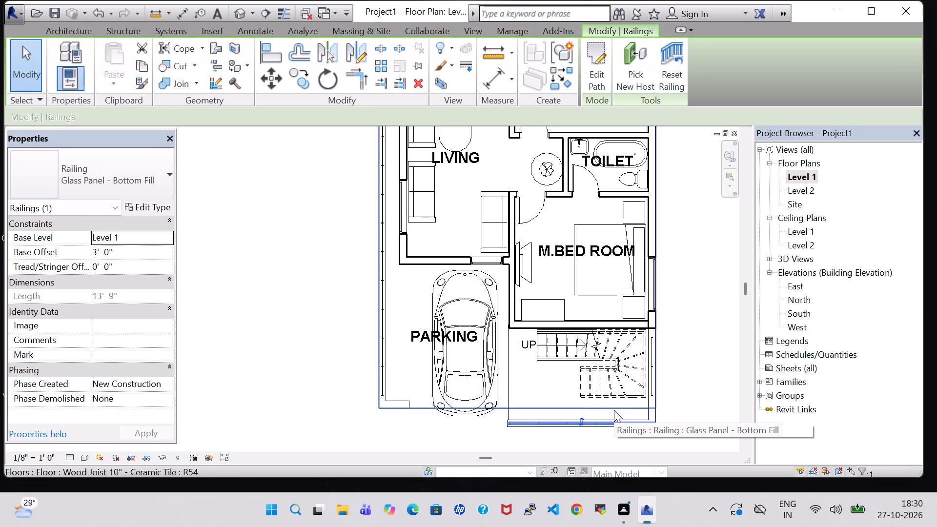
click(698, 367)
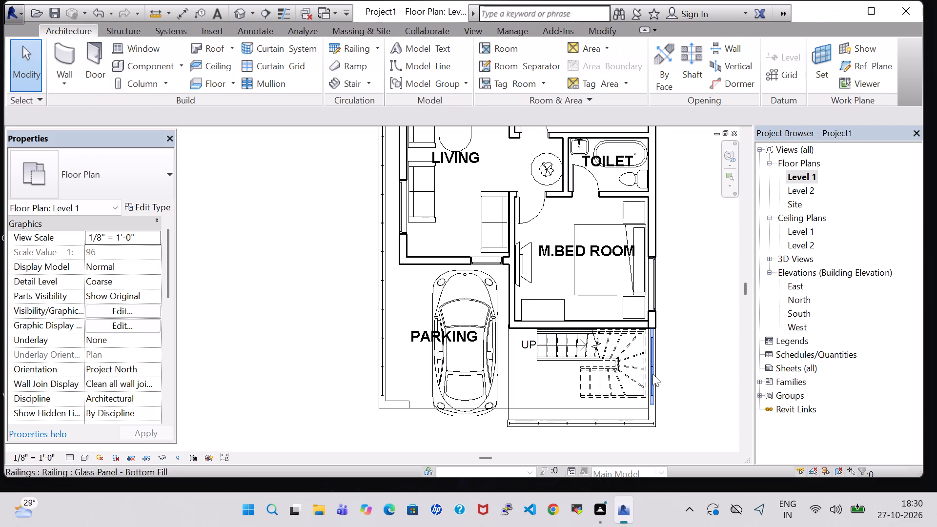
Extend the path of the glass panel railing beside the stairs by a straight 1' 9" line to the front railing.
click(652, 374)
double_click(652, 374)
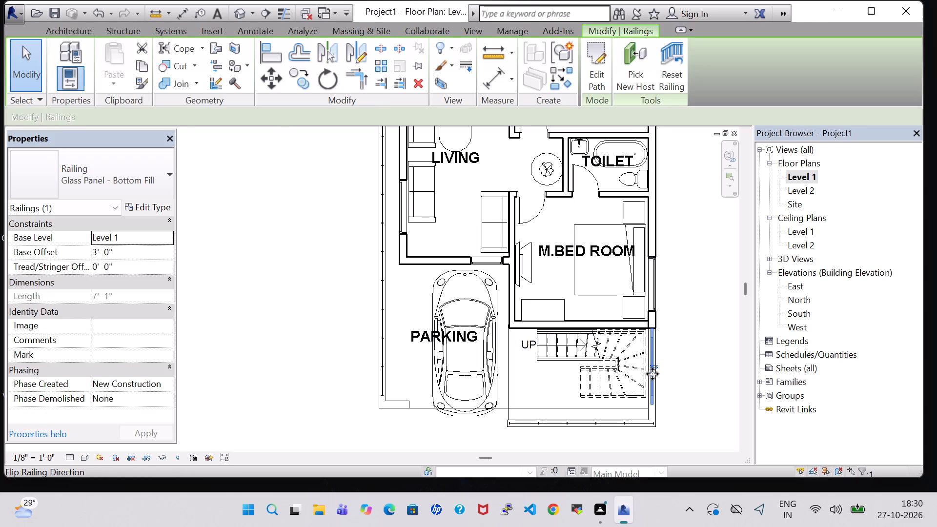
scroll(652, 374, up, 4)
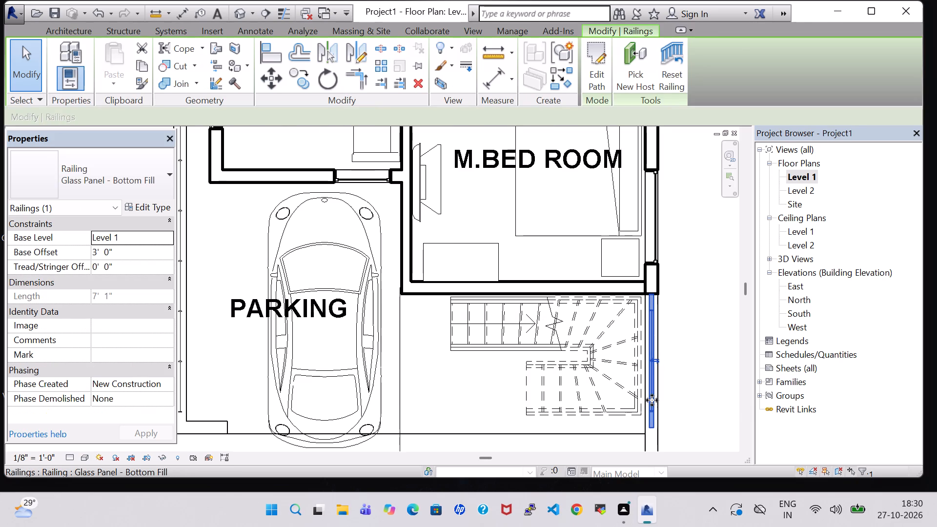
double_click(652, 400)
middle_drag(673, 387, 698, 256)
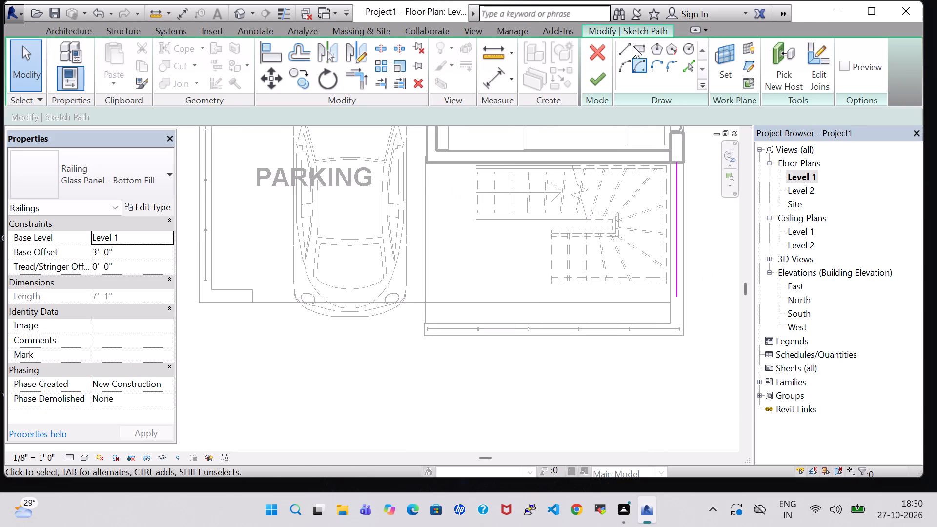
click(626, 43)
scroll(689, 250, up, 4)
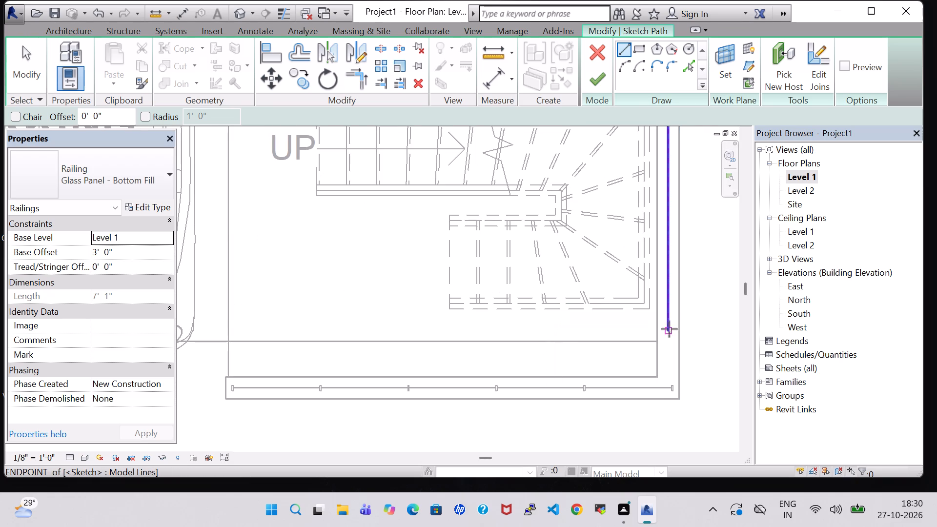
click(668, 331)
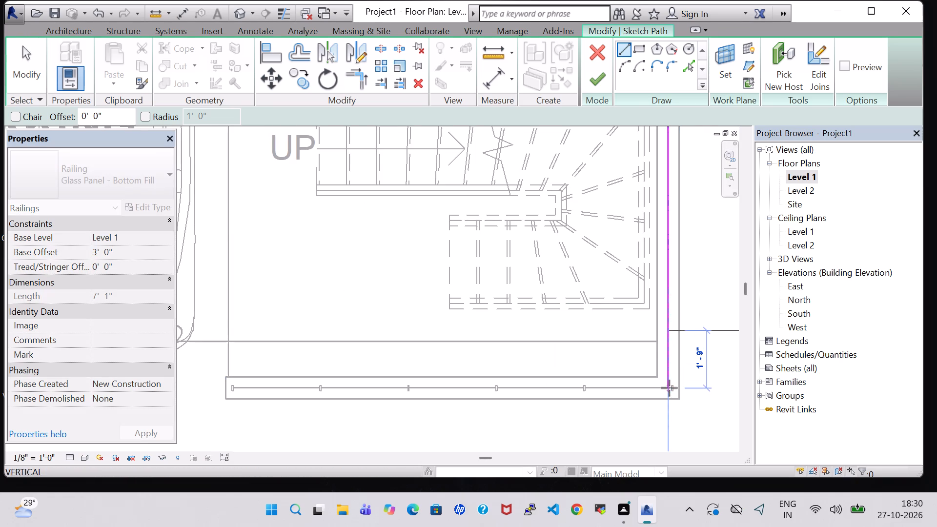
click(669, 388)
click(598, 75)
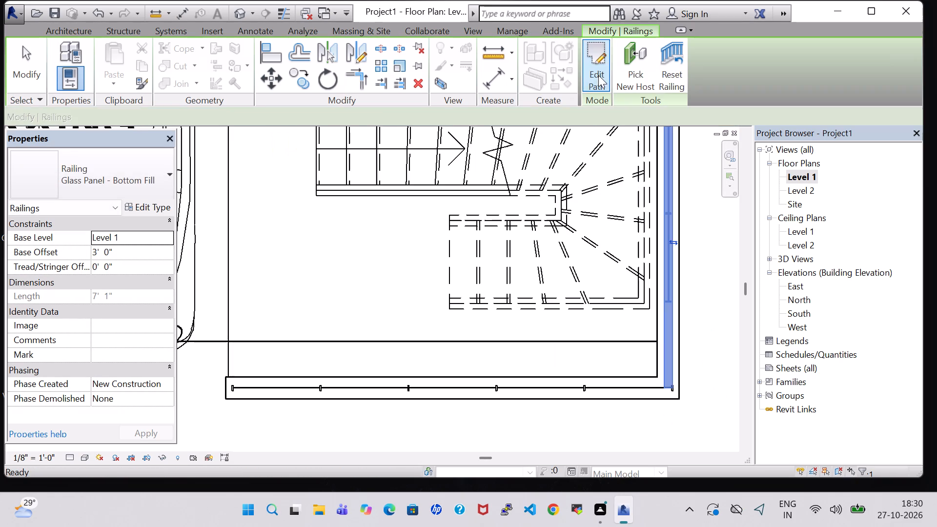
click(706, 359)
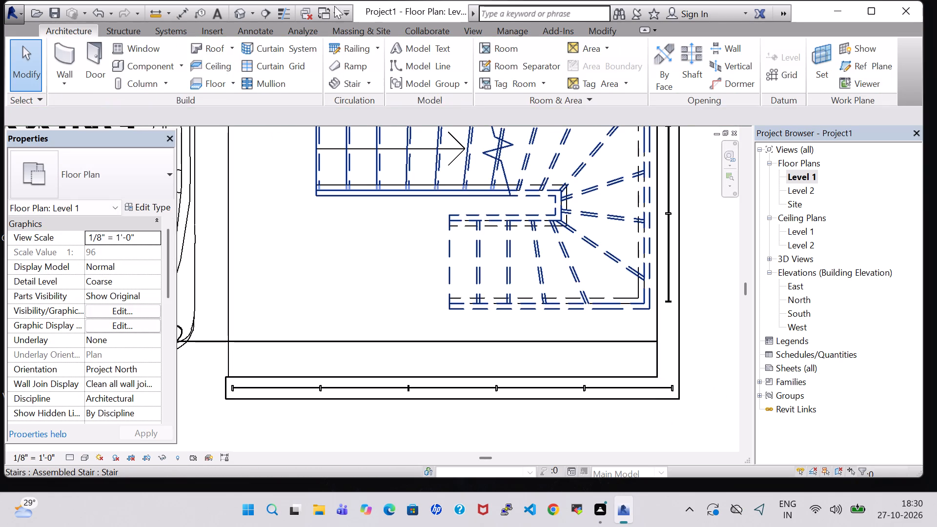
Examine the parking and stair front in the 3D view, and return to the Level 1 floor plan.
click(240, 7)
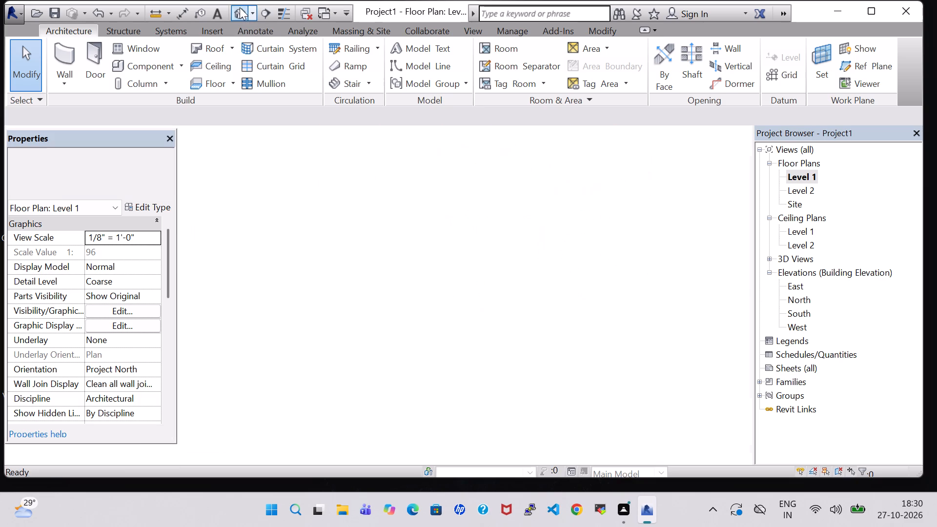
shift+middle_drag(671, 359, 648, 321)
double_click(806, 170)
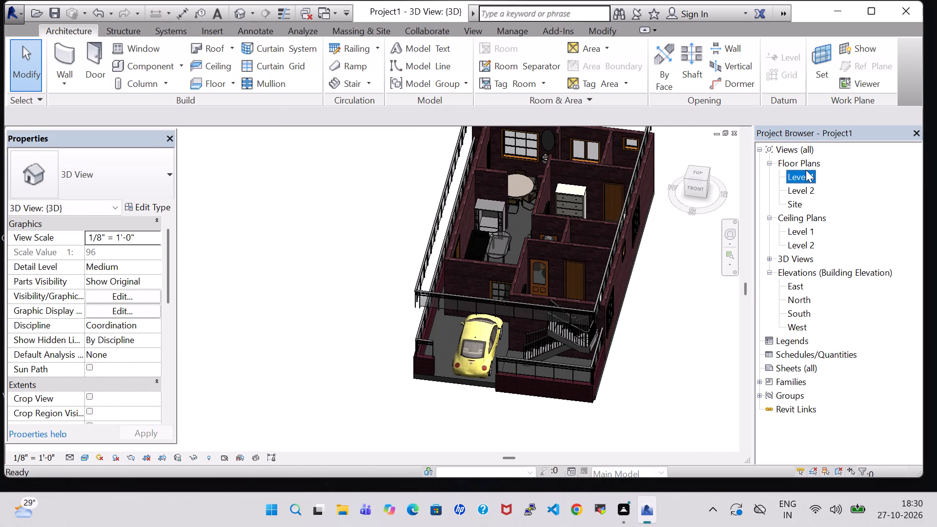
Nudge the short 3' high outer wall at the front of PARKING outward by about 1' 9", in line with the stair-front wall.
scroll(339, 278, down, 6)
middle_drag(333, 375, 516, 382)
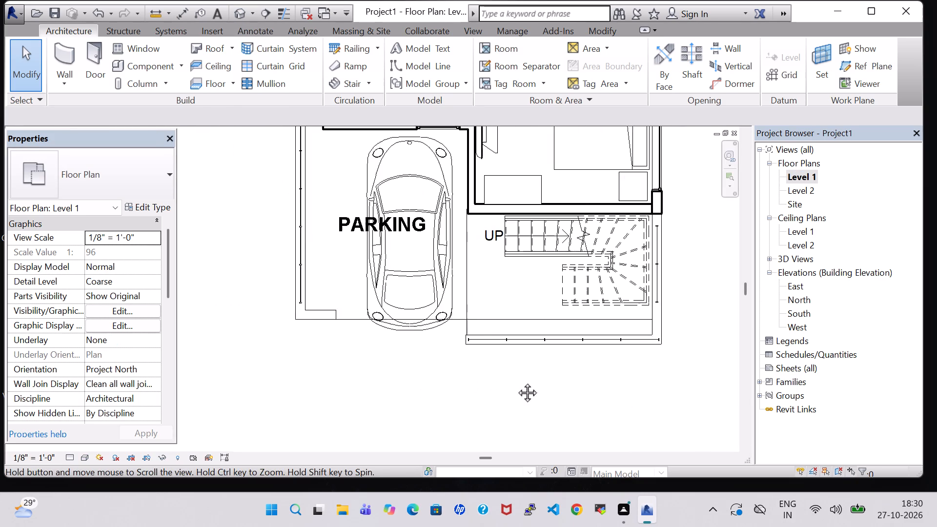
middle_drag(516, 382, 519, 383)
click(335, 311)
click(307, 357)
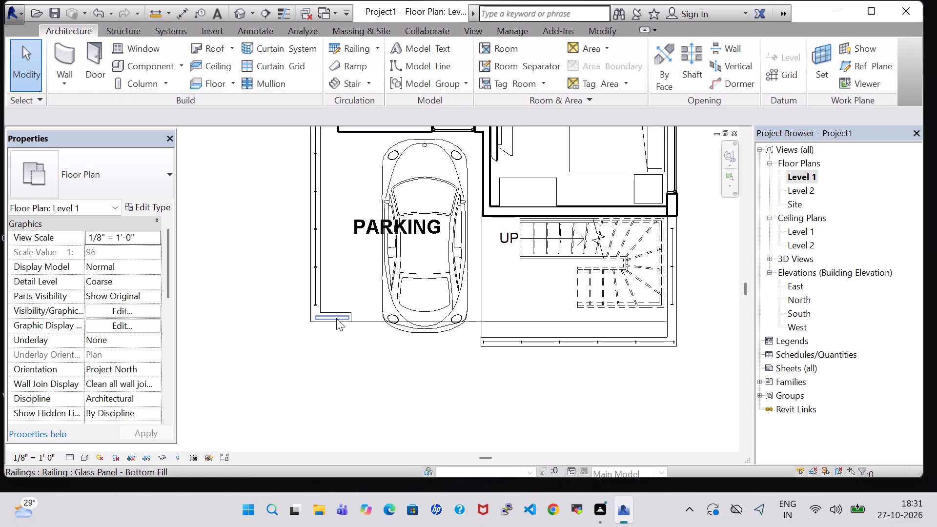
scroll(346, 311, up, 6)
click(353, 312)
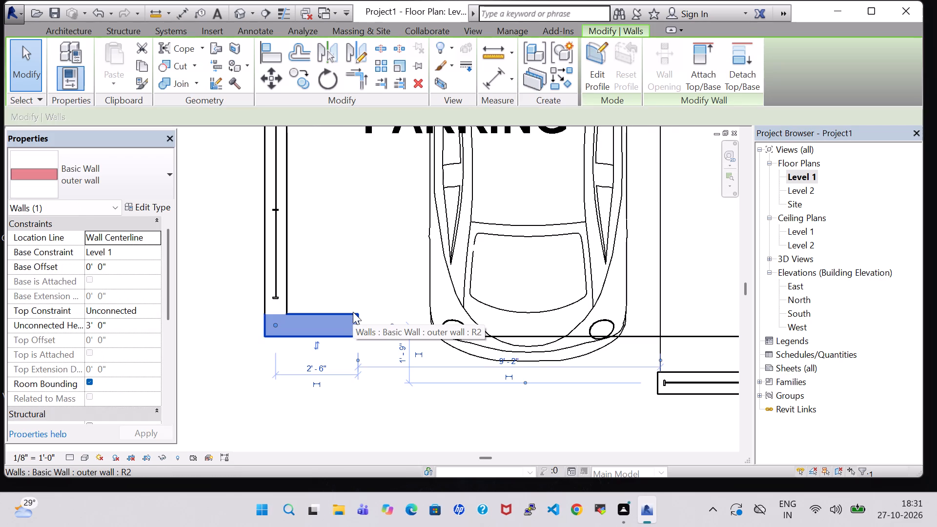
key(Down)
key(Down)
key(Down)
key(Down)
key(Down)
key(Down)
key(Down)
key(Down)
key(Down)
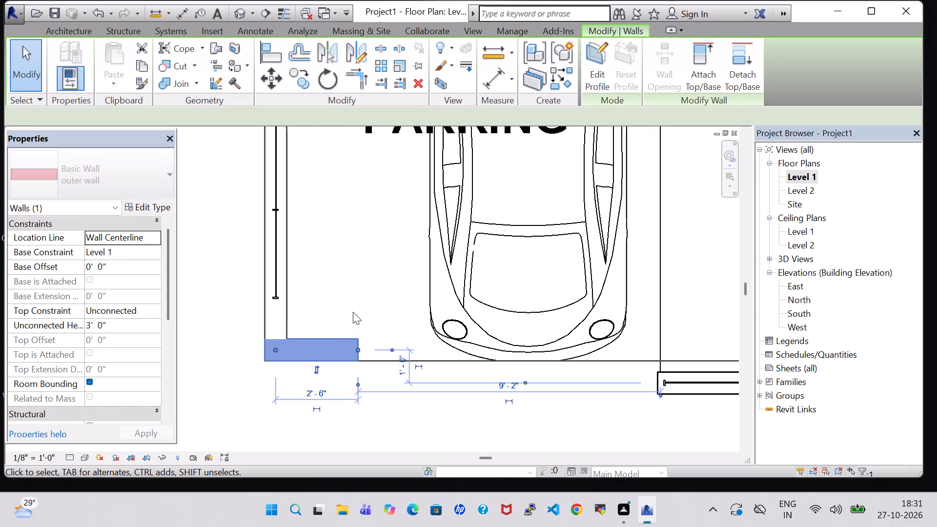
key(Down)
key(Down)
key(Down)
key(Down)
key(Down)
key(Down)
key(Down)
key(Down)
key(Down)
key(Down)
key(Down)
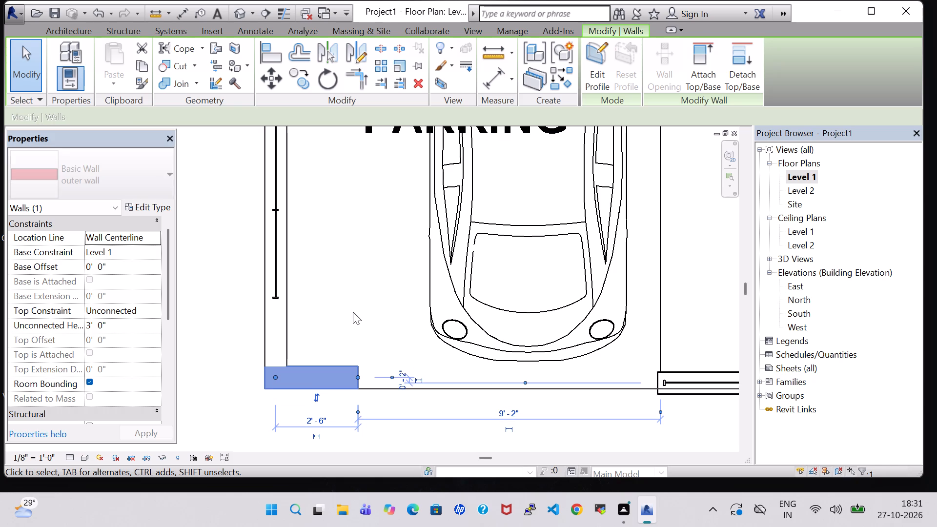
key(Down)
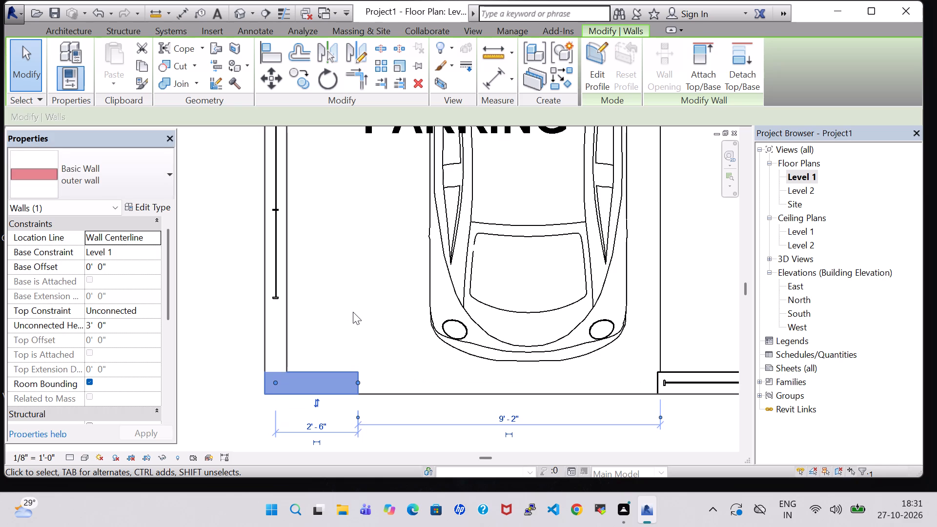
click(220, 331)
Extend the path of the glass panel railing along PARKING's outer side wall by a straight line of about 1' 5" toward the shifted front wall.
scroll(220, 331, down, 3)
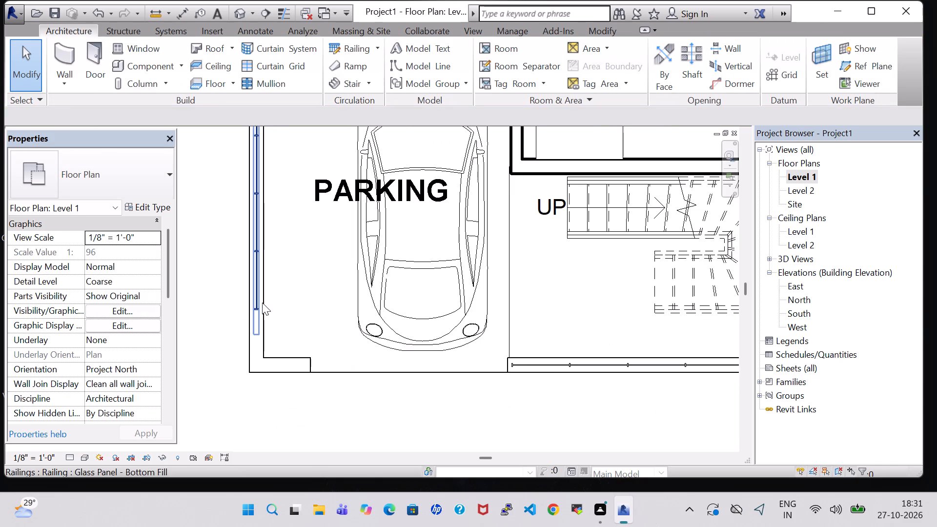
double_click(256, 303)
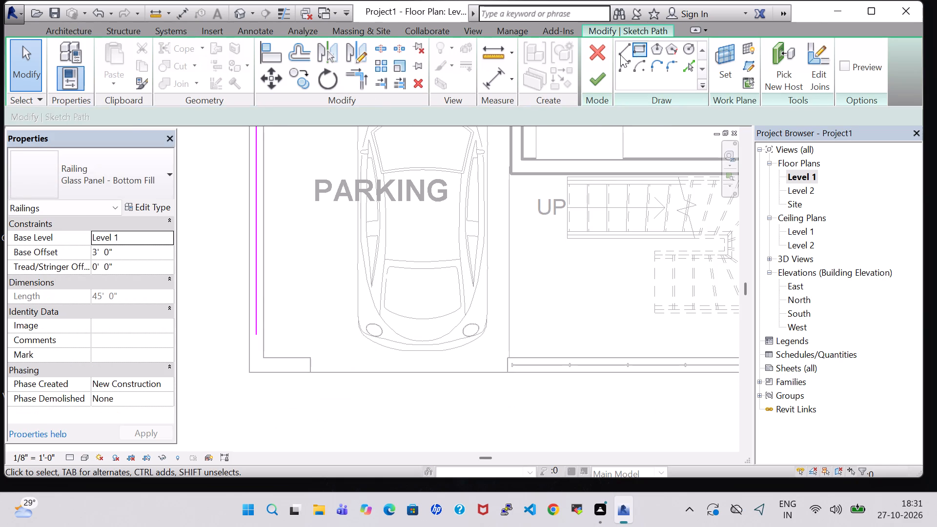
click(620, 55)
scroll(252, 354, up, 5)
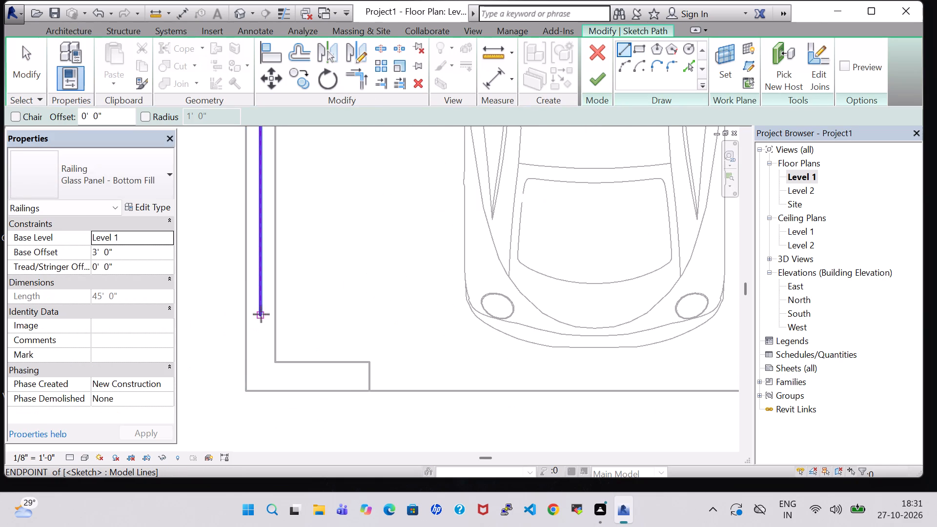
click(261, 314)
click(262, 376)
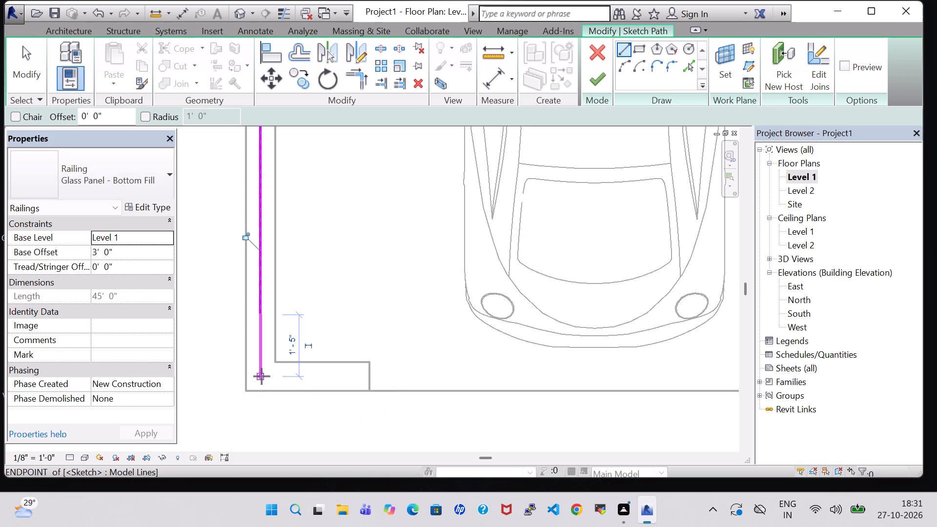
click(603, 78)
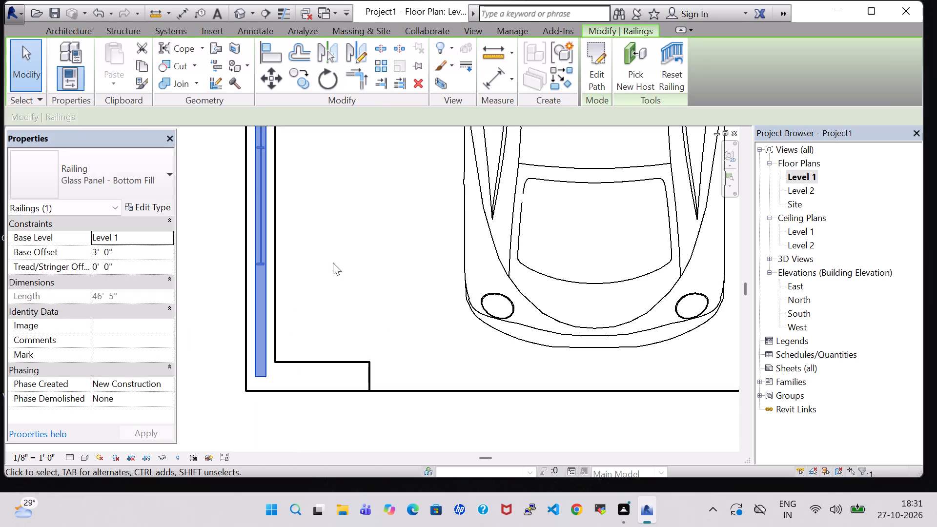
Delete the short Glass Panel - Bottom Fill railing left behind at the front corner of PARKING in the 3D view.
scroll(333, 264, down, 7)
click(238, 14)
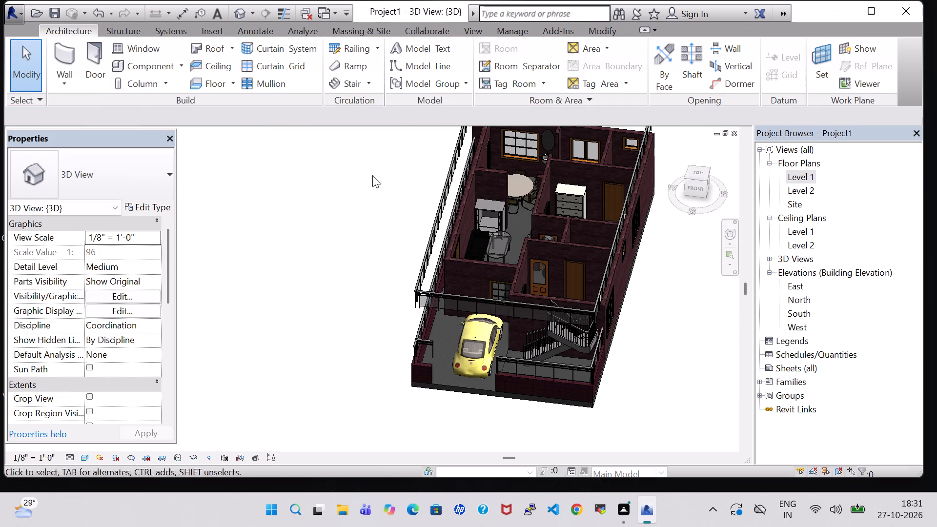
click(431, 345)
key(Delete)
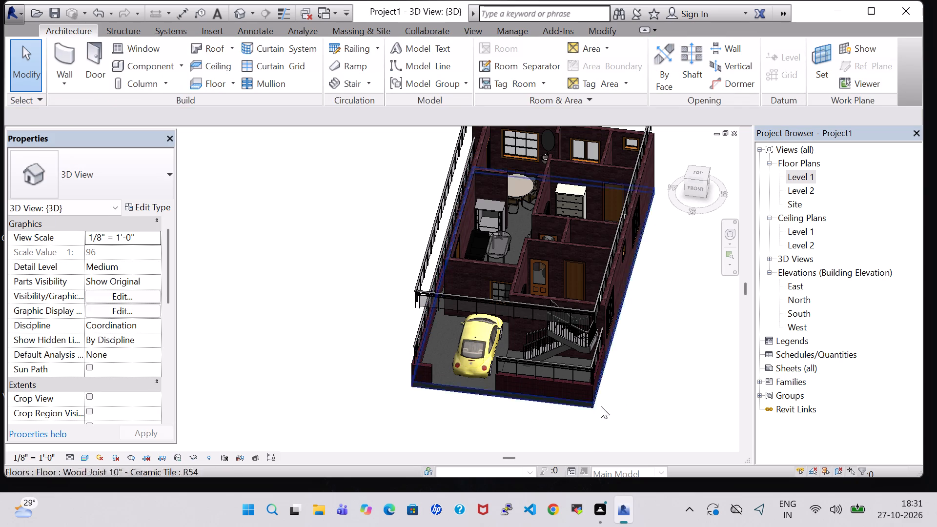
Examine the parking front, stair railings and shifted low walls from several angles in the 3D view.
shift+middle_drag(622, 386, 553, 361)
shift+middle_drag(550, 360, 510, 348)
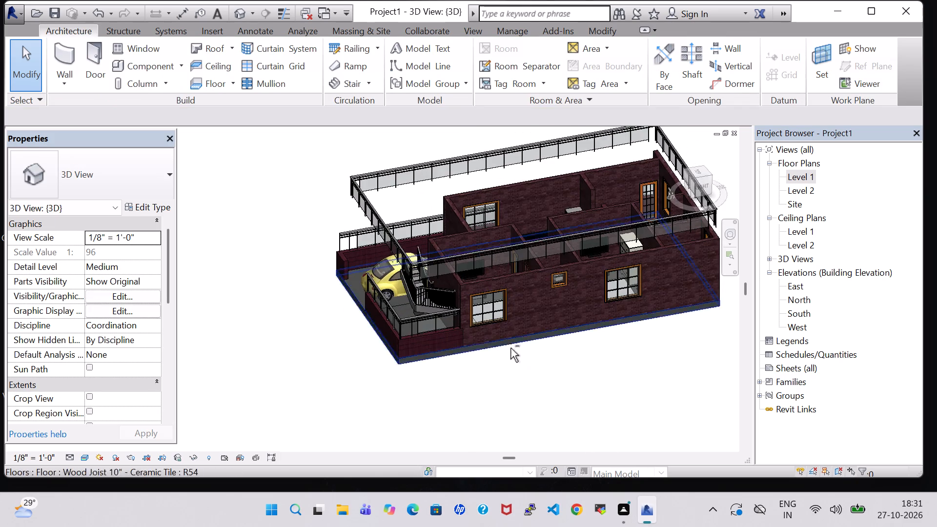
scroll(446, 360, up, 4)
scroll(430, 410, up, 3)
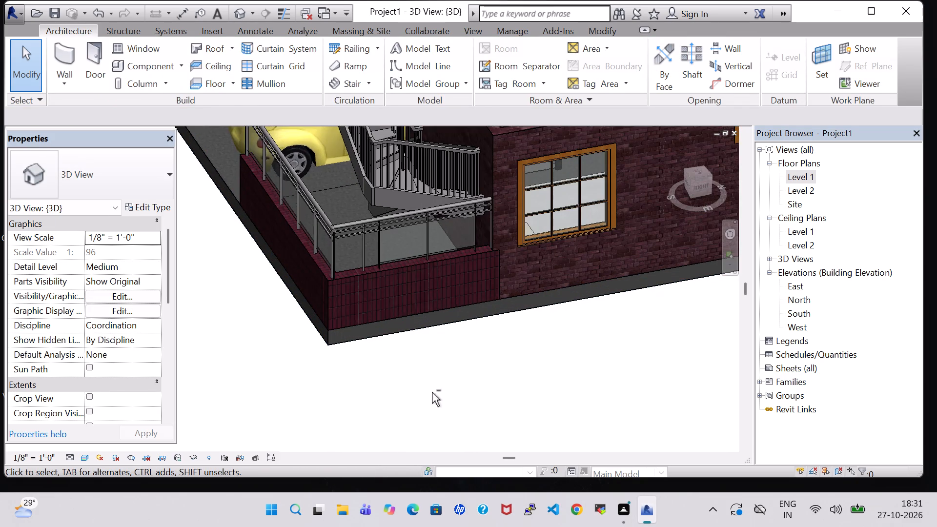
shift+middle_drag(432, 392, 447, 384)
shift+middle_click(447, 384)
middle_drag(518, 355, 521, 357)
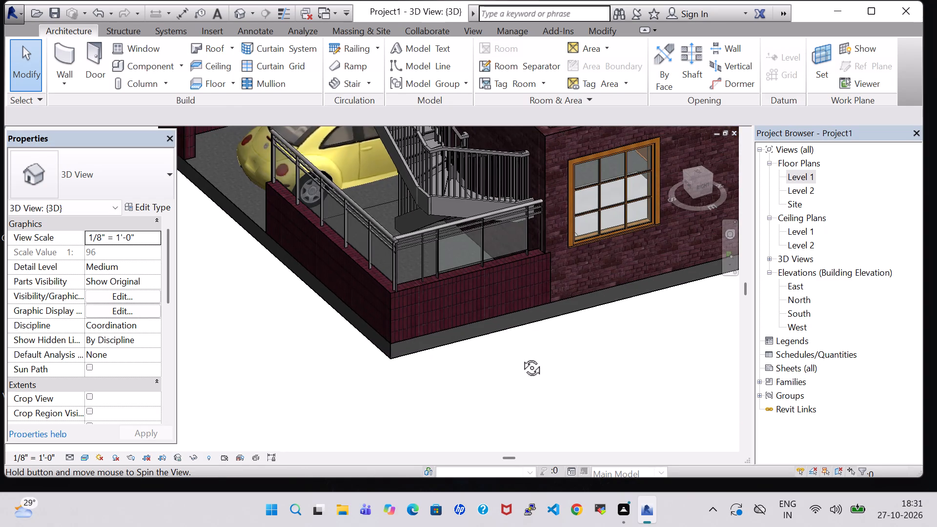
middle_drag(521, 357, 522, 408)
middle_drag(543, 402, 614, 399)
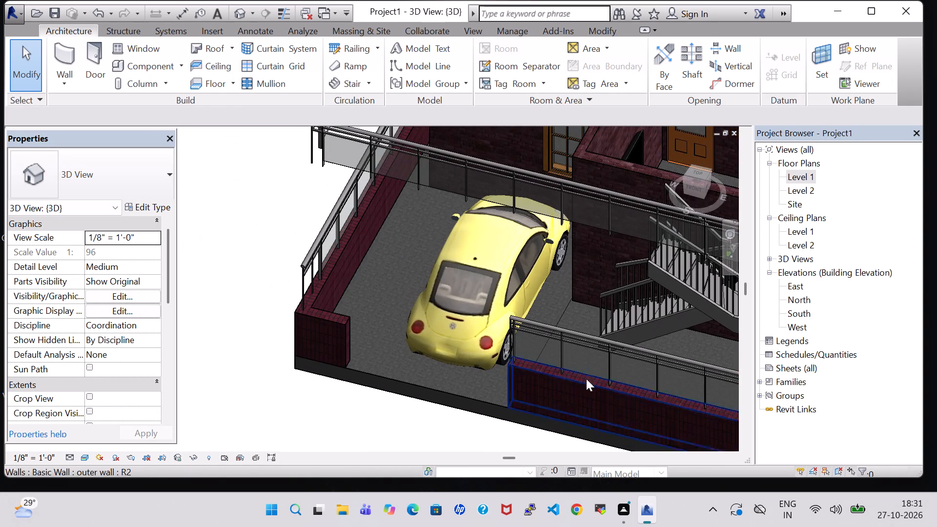
middle_drag(277, 231, 177, 261)
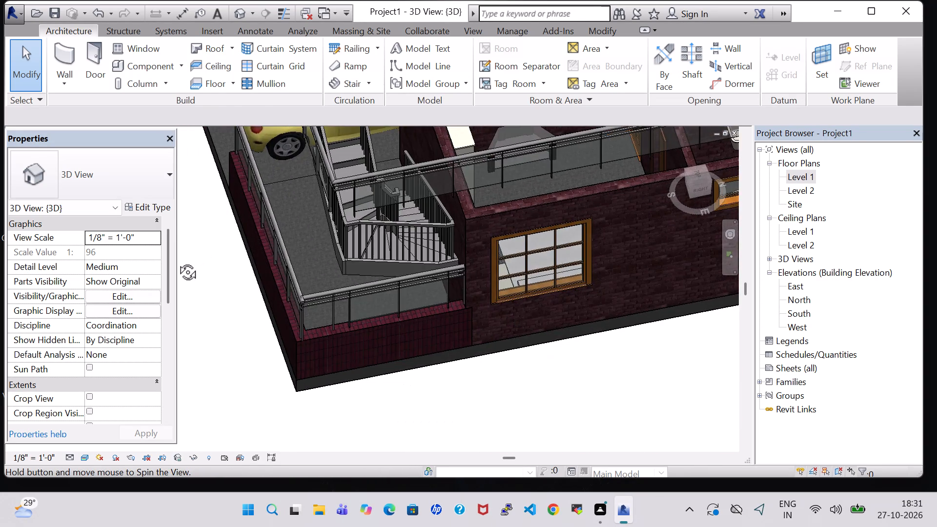
middle_drag(177, 261, 257, 244)
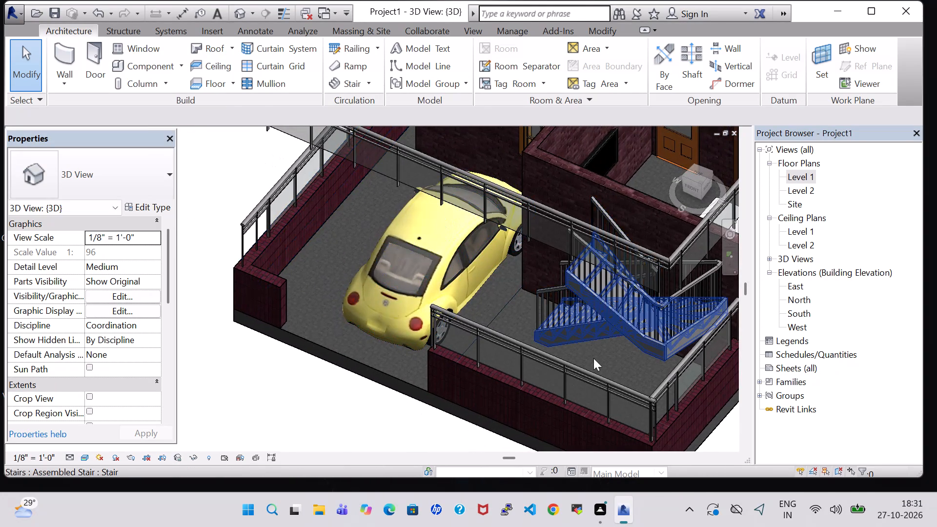
middle_drag(593, 358, 613, 345)
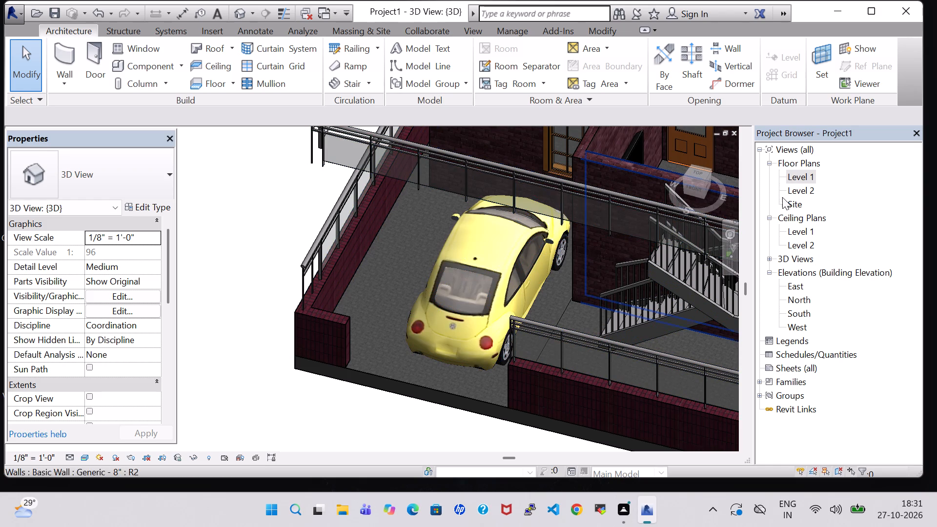
scroll(251, 378, up, 4)
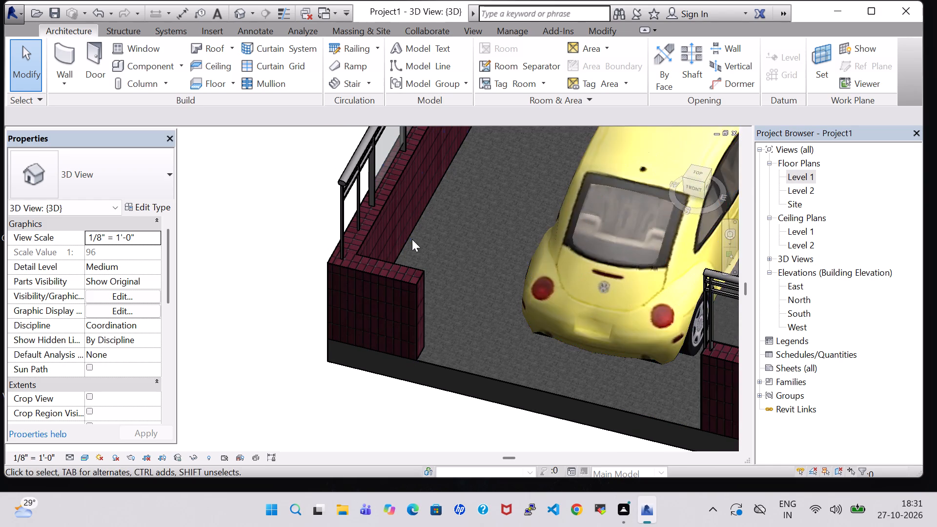
scroll(410, 239, down, 2)
click(802, 176)
click(802, 176)
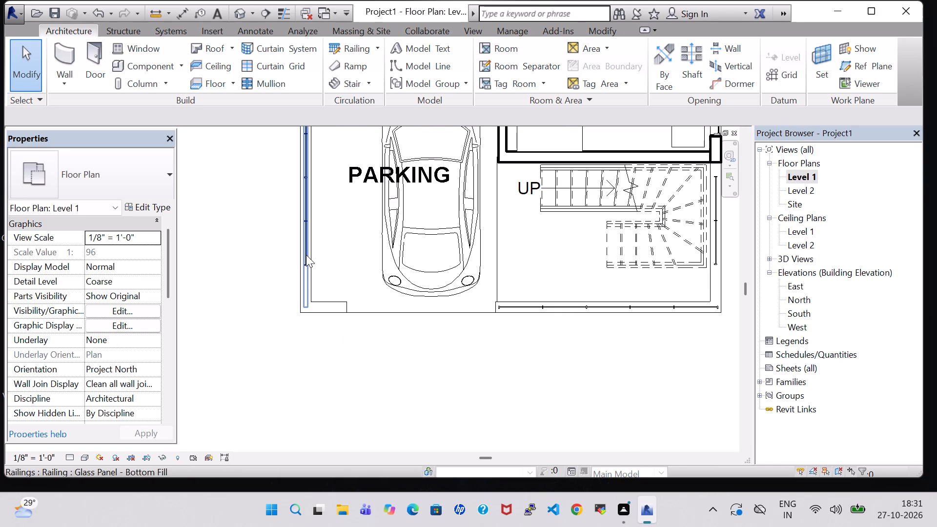
click(234, 18)
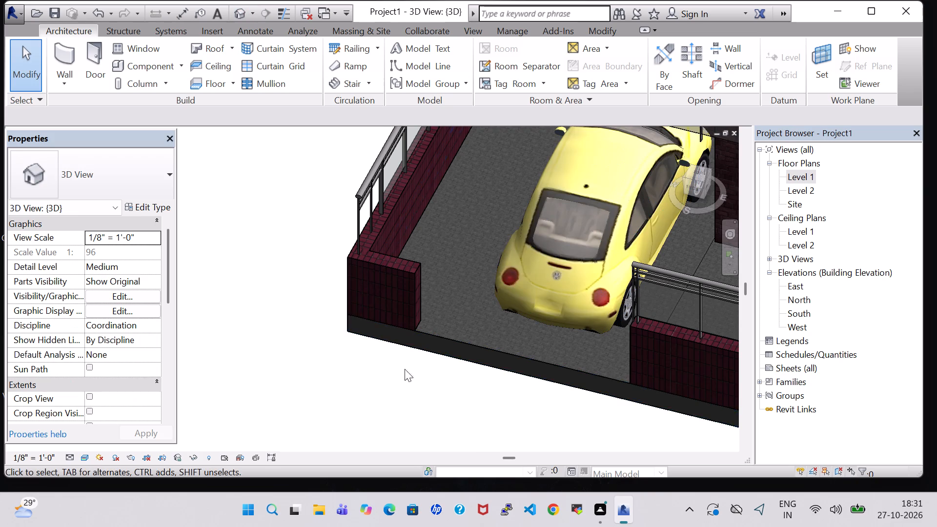
scroll(387, 398, down, 1)
middle_drag(381, 405, 466, 380)
middle_drag(668, 353, 224, 294)
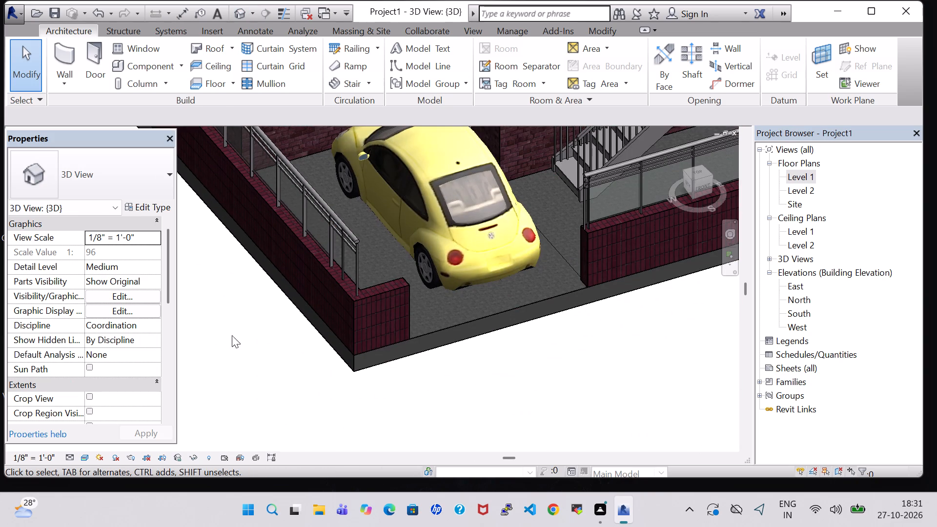
Start a new railing in the Level 1 floor plan and sketch its 2' 6" straight path along the short front parking wall.
double_click(803, 179)
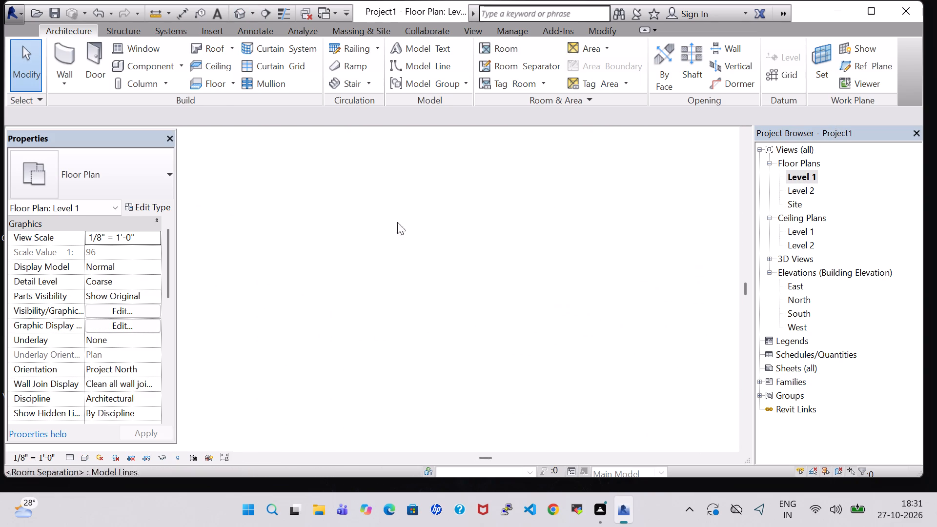
scroll(214, 225, down, 2)
click(345, 47)
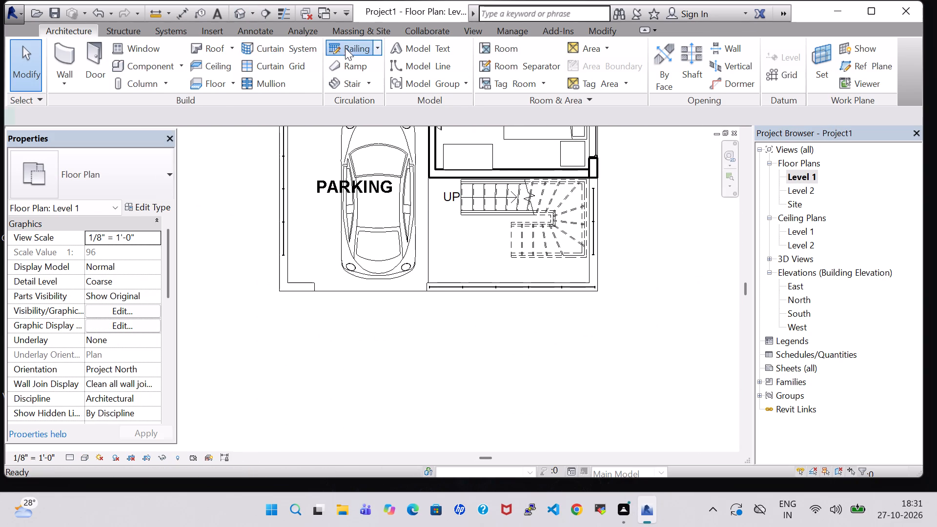
scroll(271, 287, up, 9)
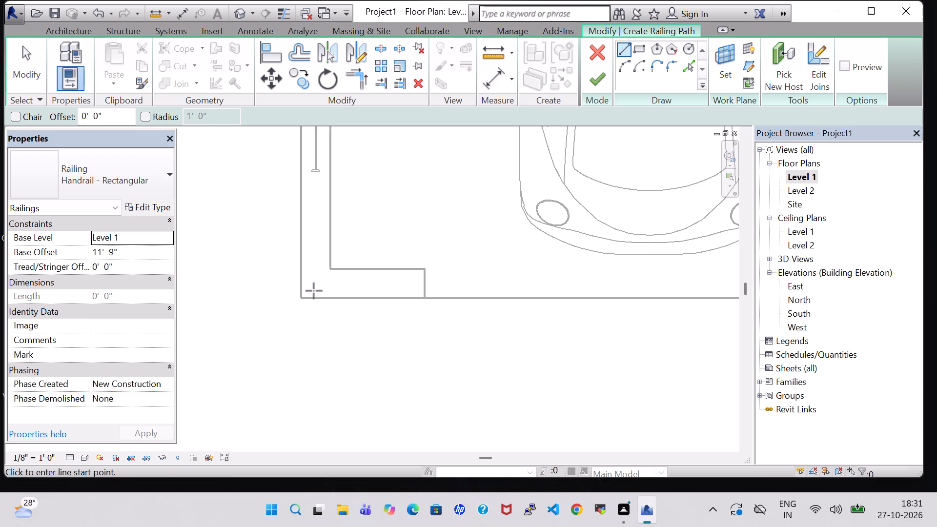
click(314, 288)
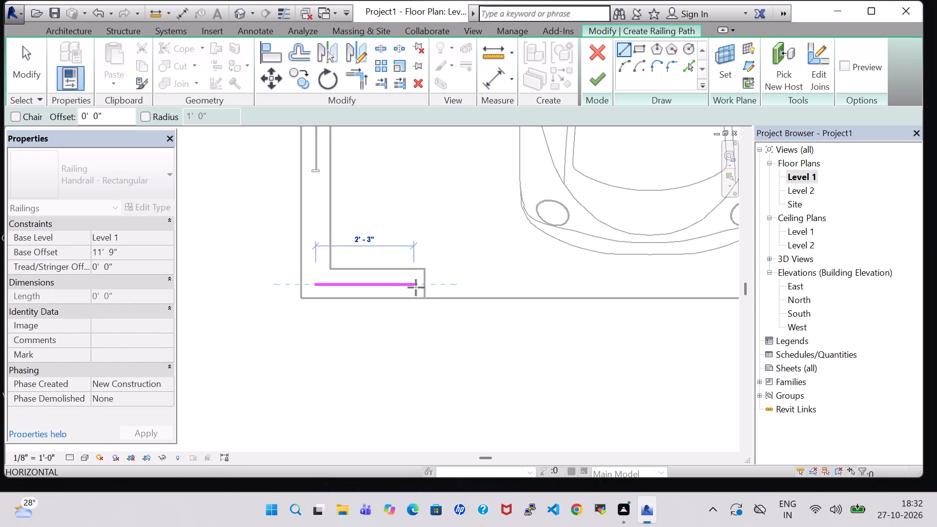
scroll(421, 287, up, 4)
click(422, 287)
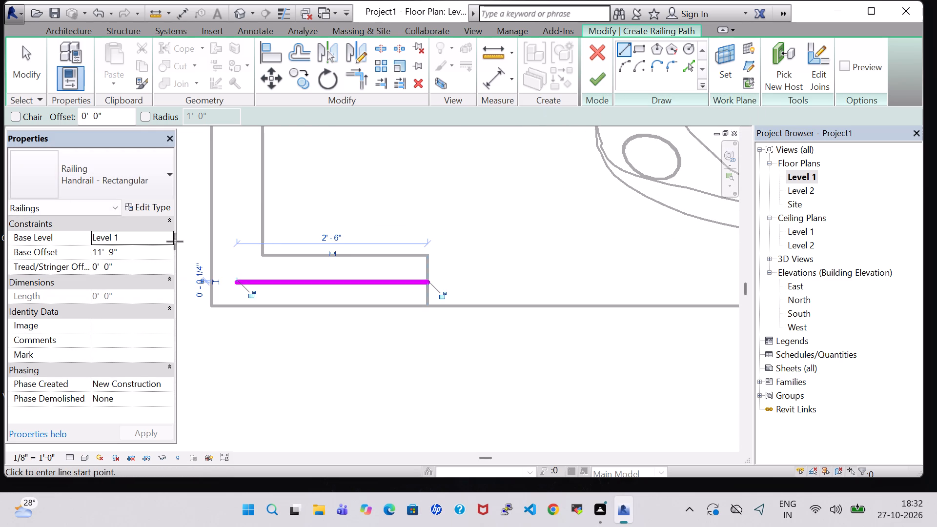
Set the new railing's base offset to 3' 0" and finish it as a Handrail - Rectangular railing.
click(103, 253)
key(BackSpace)
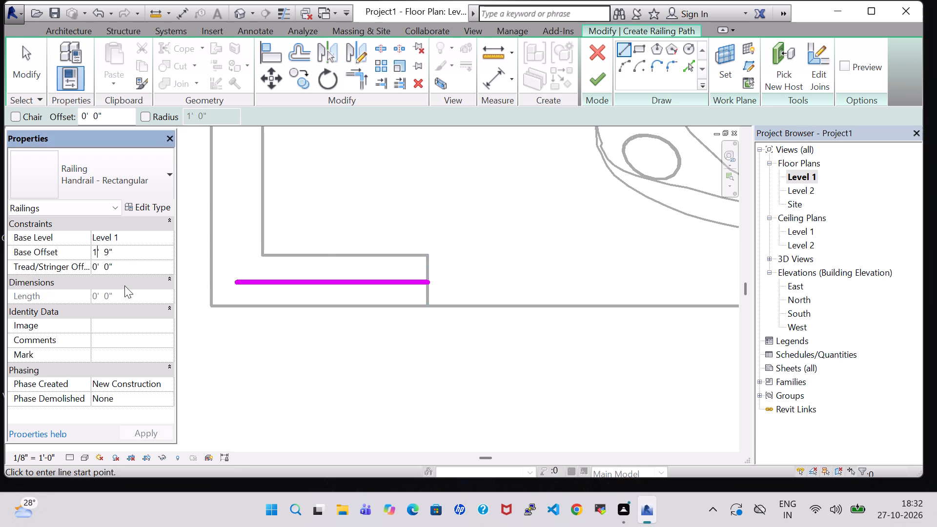
key(BackSpace)
key(BackSpace)
key(4)
key(BackSpace)
key(3)
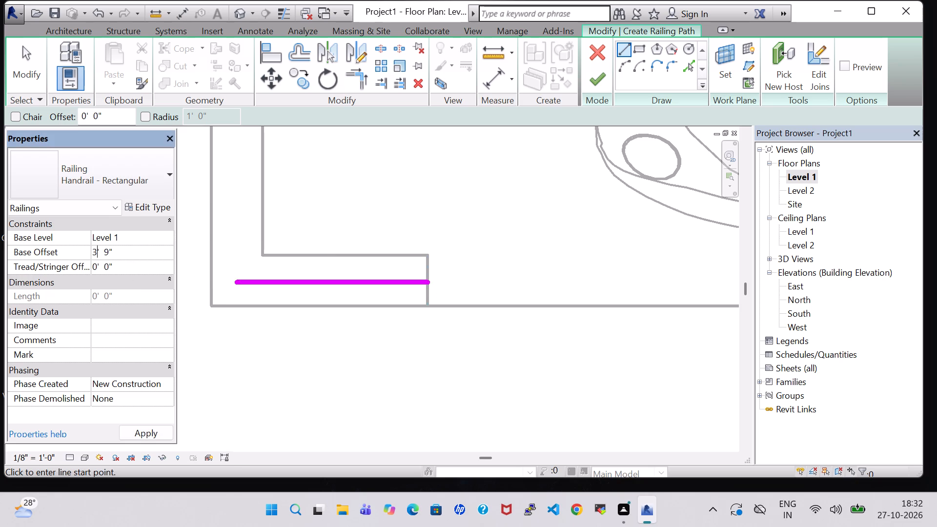
click(106, 251)
key(BackSpace)
key(0)
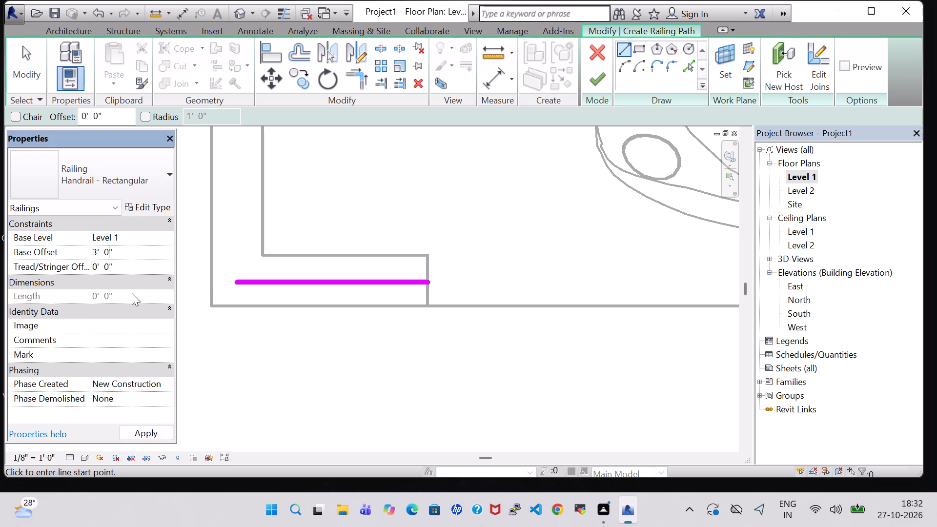
key(Return)
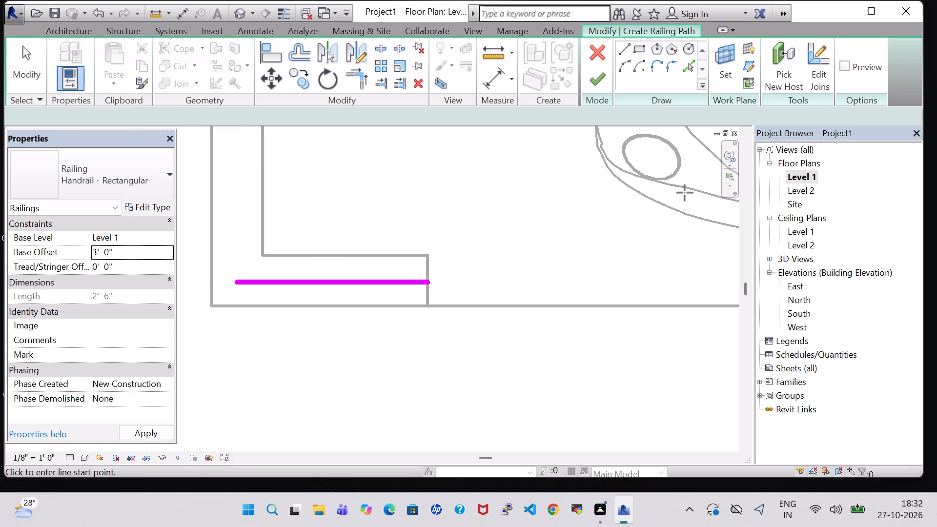
click(599, 72)
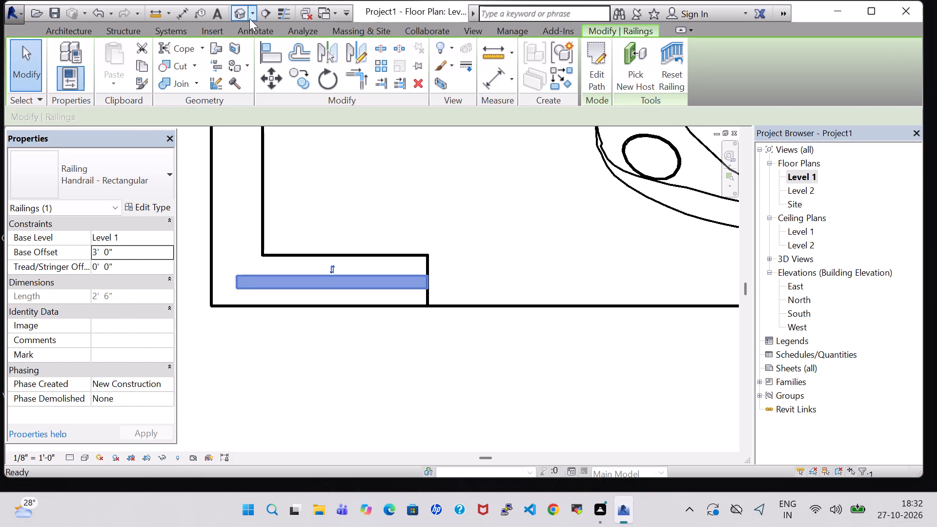
In the 3D view, change the short front parking railing from Handrail - Rectangular to the Glass Panel - Bottom Fill type.
click(245, 16)
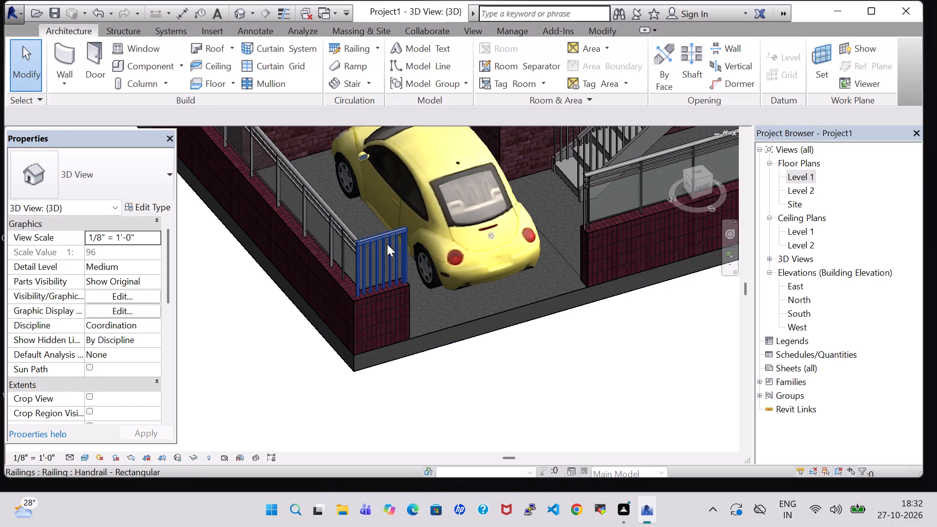
click(381, 244)
click(128, 190)
click(111, 246)
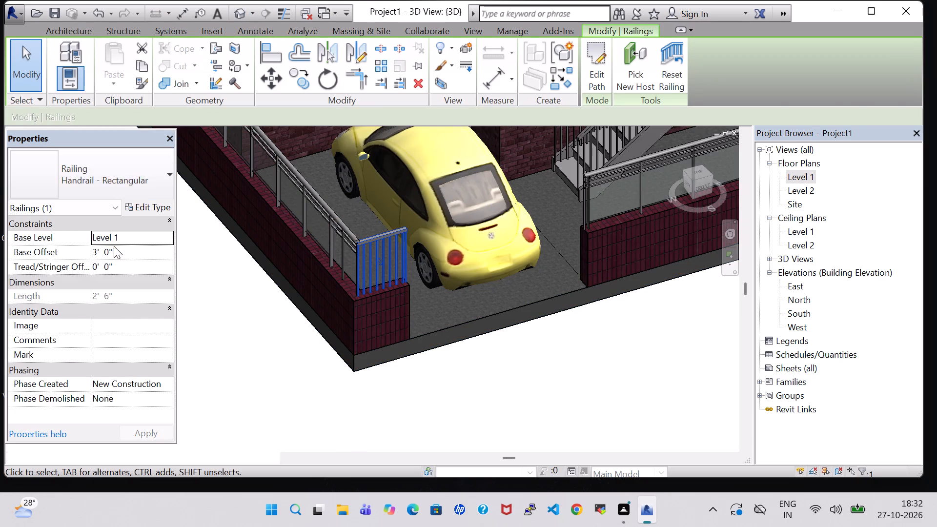
click(528, 370)
Nudge the short front Glass Panel - Bottom Fill railing two increments toward the outer side wall of PARKING.
scroll(552, 382, up, 1)
shift+middle_click(552, 382)
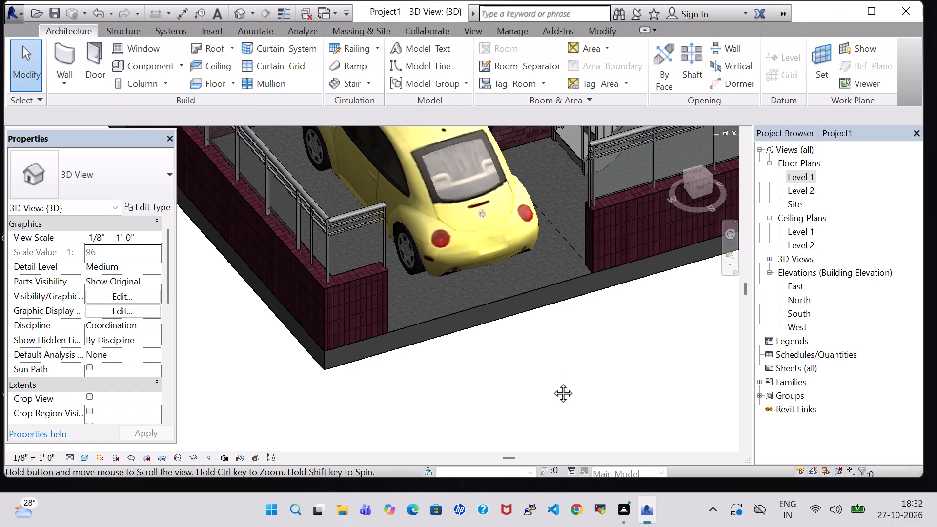
scroll(421, 350, up, 5)
click(348, 166)
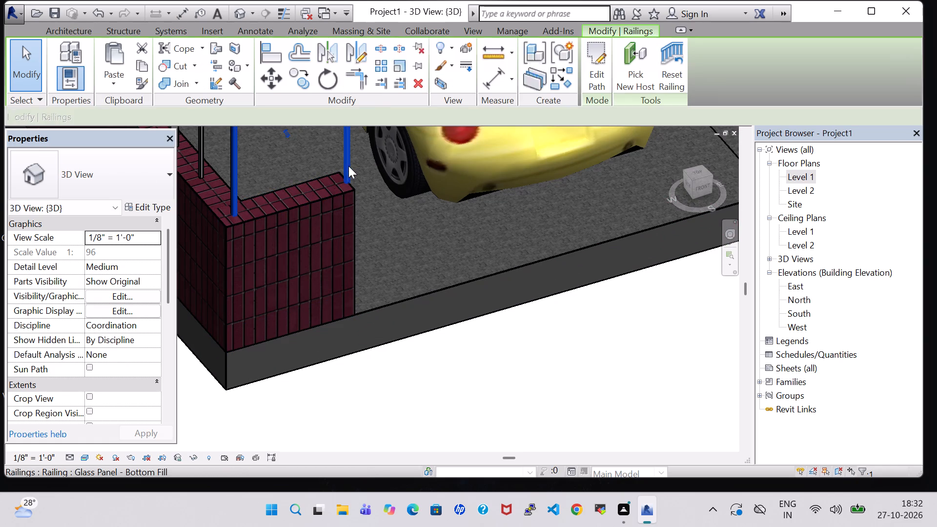
key(Left)
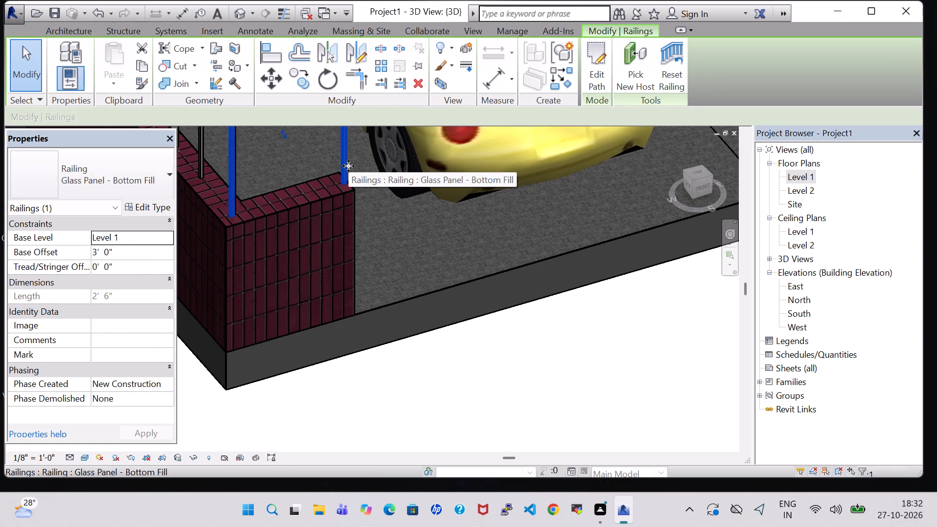
key(Left)
click(566, 393)
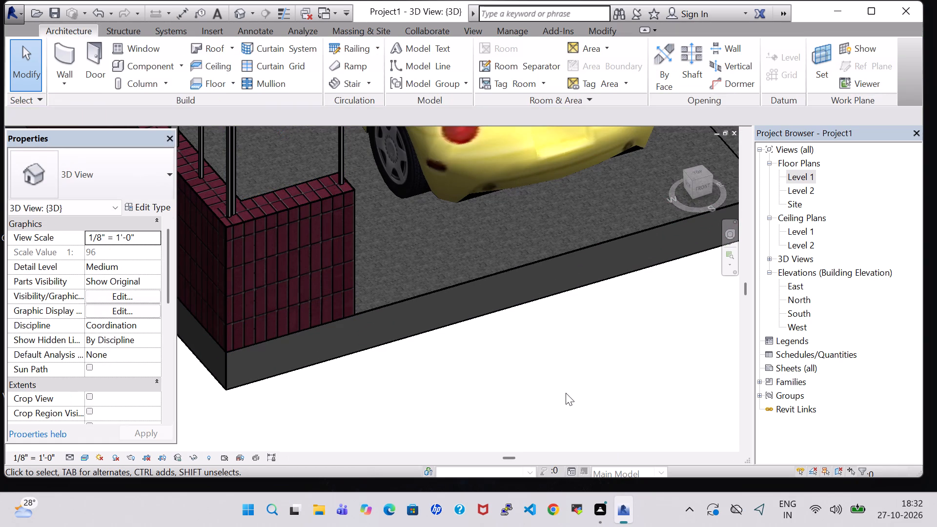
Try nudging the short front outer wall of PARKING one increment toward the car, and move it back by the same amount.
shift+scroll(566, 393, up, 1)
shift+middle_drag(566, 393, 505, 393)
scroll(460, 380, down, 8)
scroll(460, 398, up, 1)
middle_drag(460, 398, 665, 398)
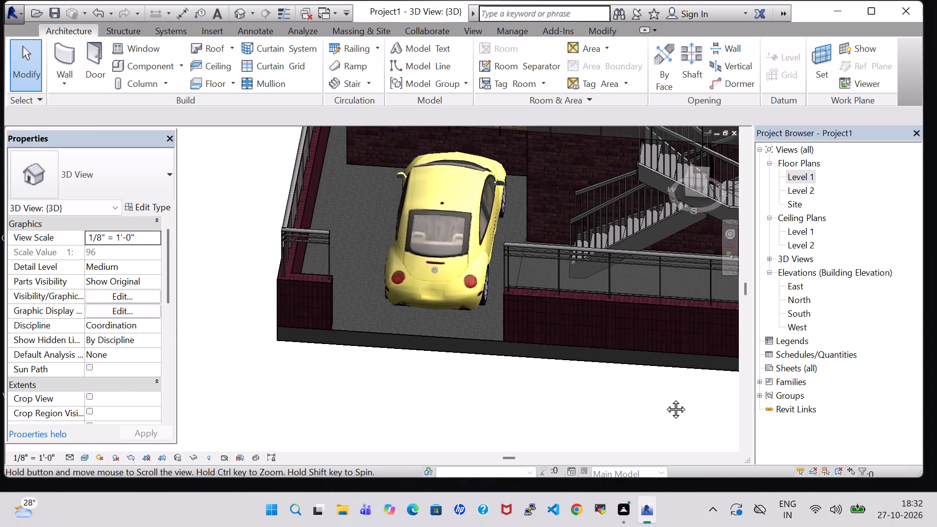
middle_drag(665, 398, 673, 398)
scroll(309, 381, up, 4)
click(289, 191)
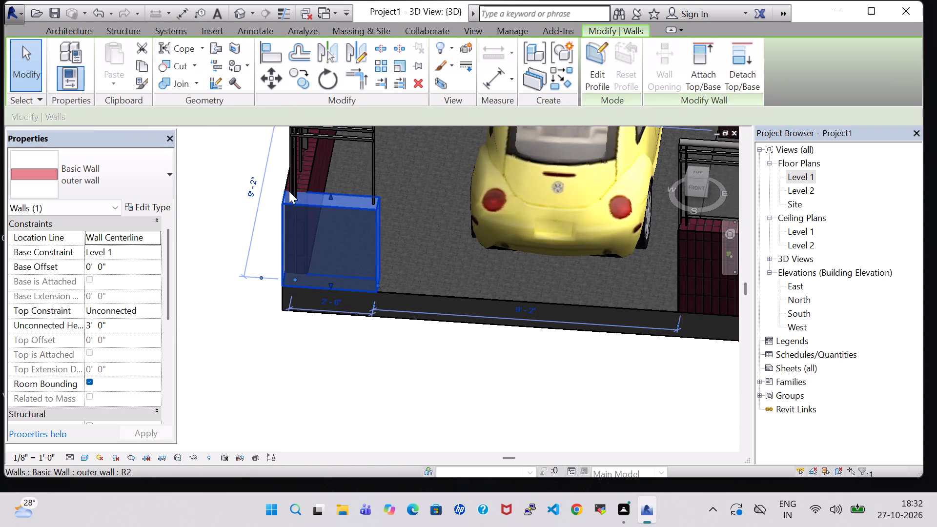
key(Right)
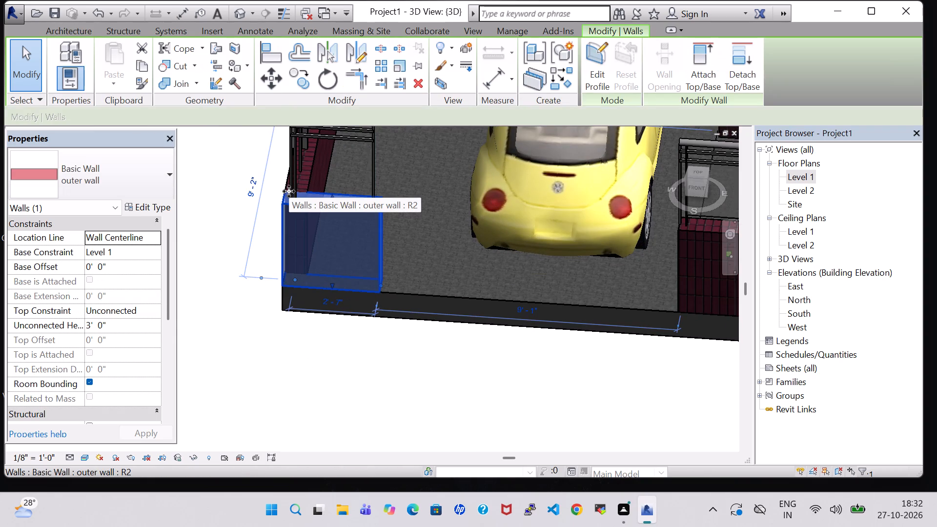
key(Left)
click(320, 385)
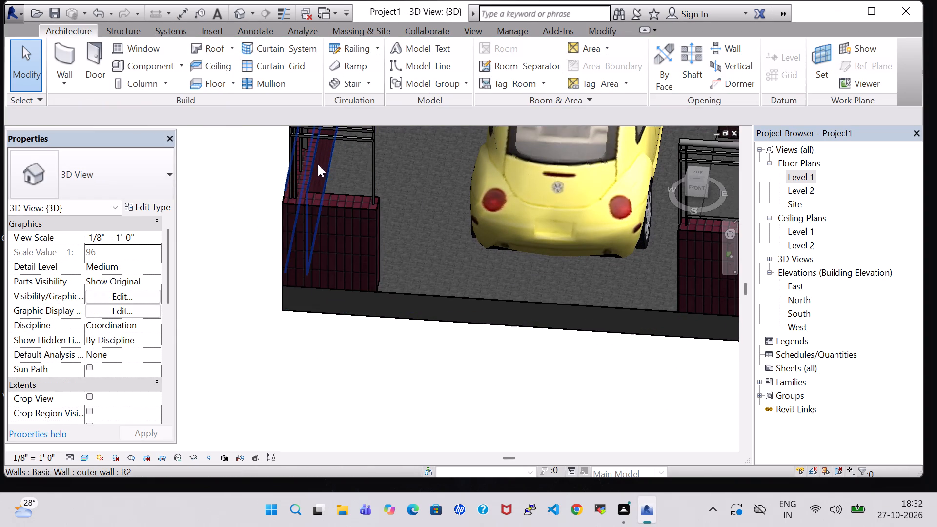
Nudge the short front glass railing one increment toward the car to align it over its low wall.
click(288, 167)
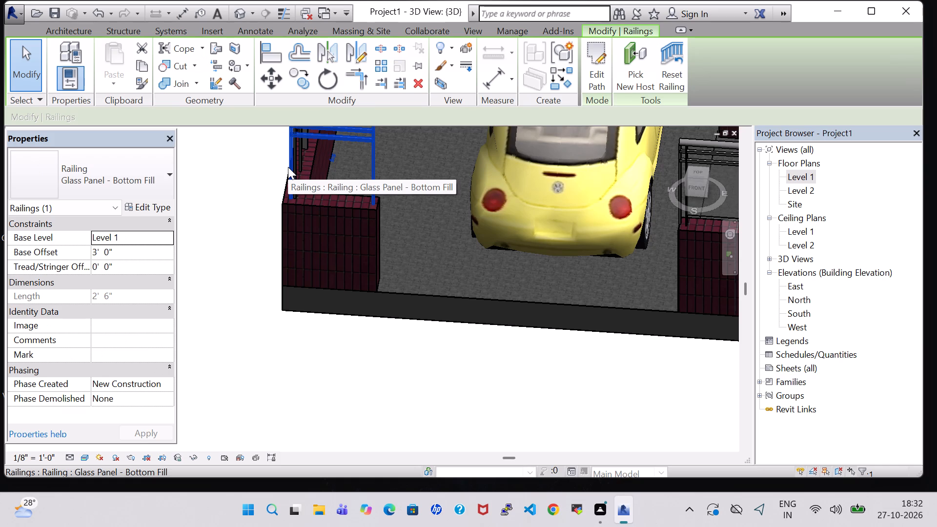
key(Right)
click(360, 321)
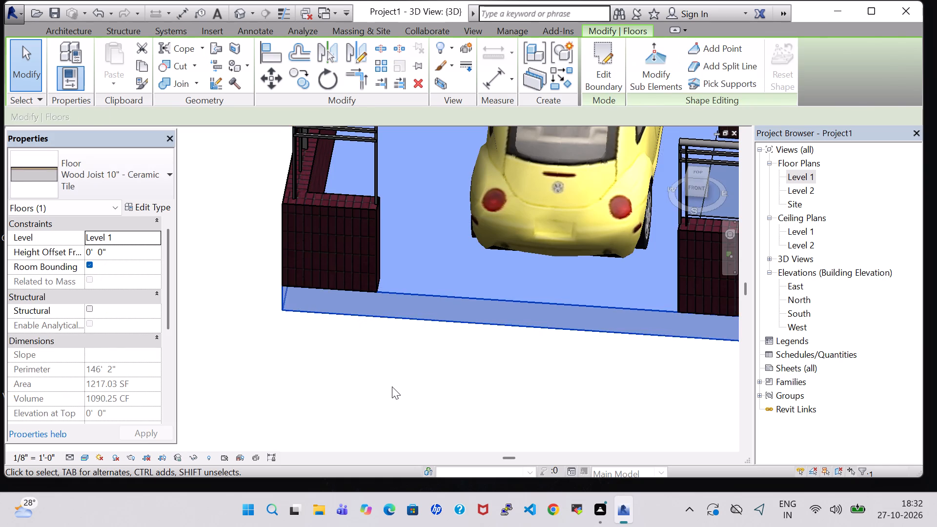
click(392, 386)
Examine the parking front, the car and the front railings from the front in the 3D view.
middle_drag(552, 423, 560, 384)
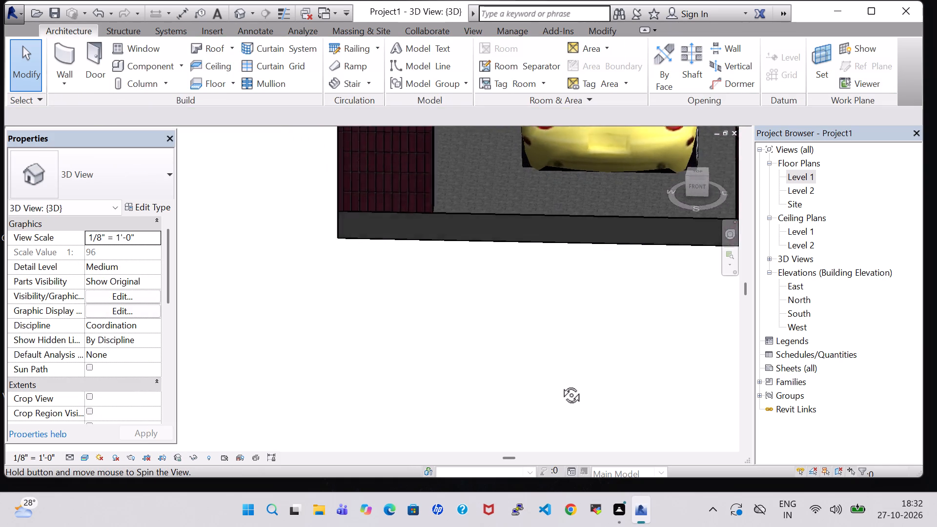
middle_drag(560, 384, 561, 381)
middle_drag(630, 287, 369, 347)
scroll(371, 347, down, 7)
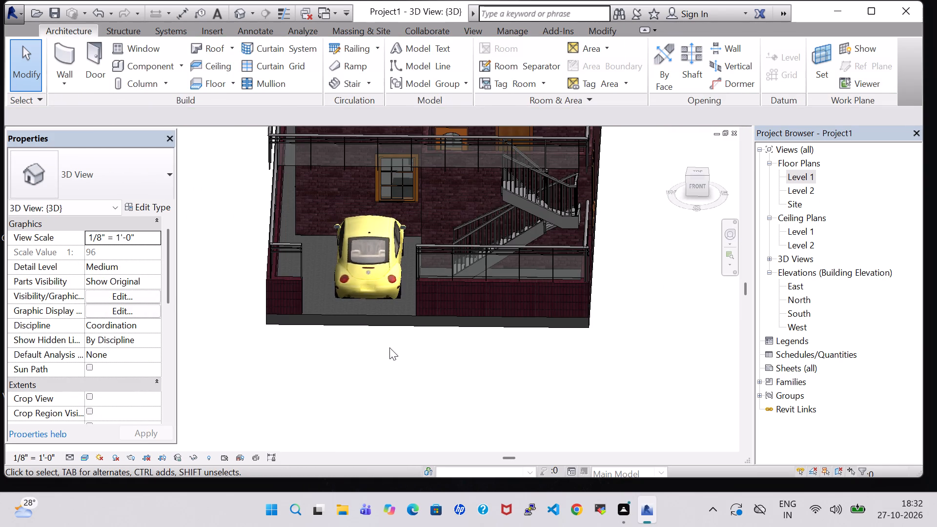
shift+middle_drag(389, 347, 392, 381)
shift+middle_drag(686, 344, 680, 324)
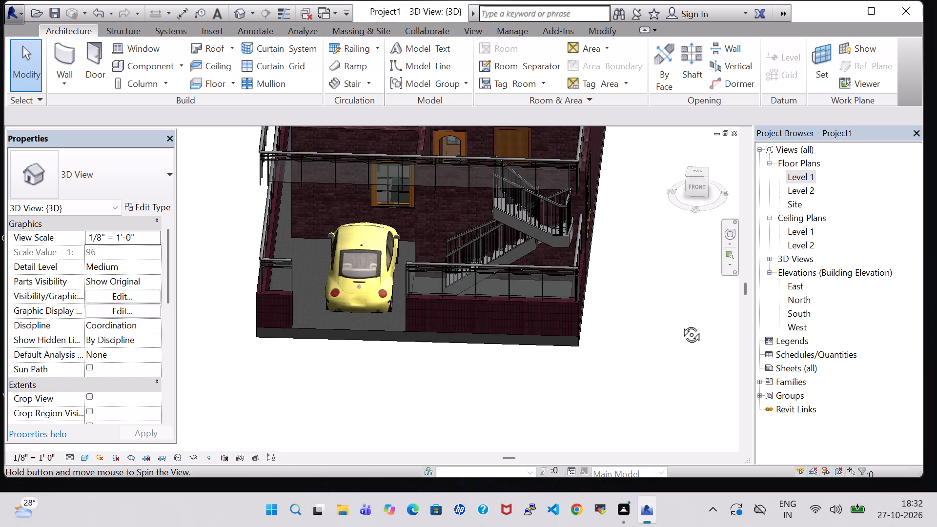
shift+middle_drag(680, 324, 682, 324)
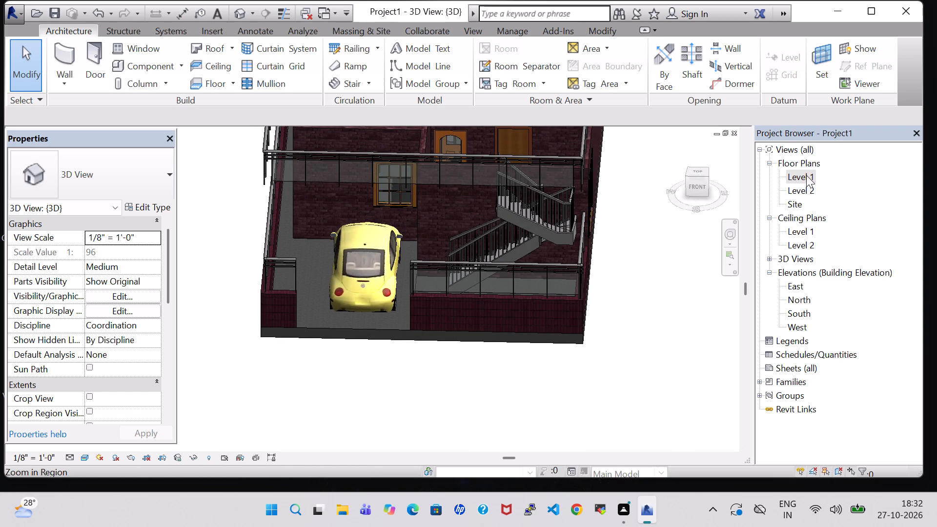
Open the Level 1 floor plan and review the layout from PARKING up through the living room and bedrooms.
double_click(806, 175)
scroll(521, 276, down, 4)
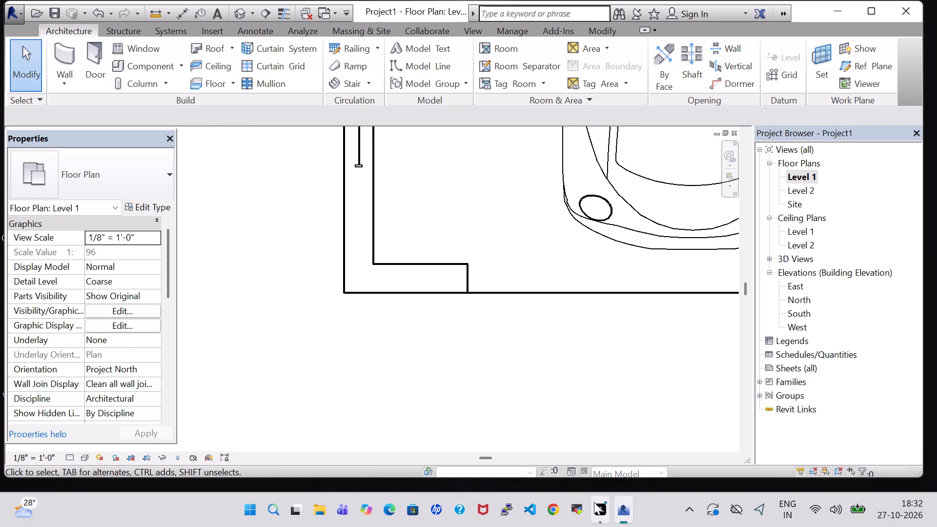
click(440, 346)
scroll(440, 345, down, 7)
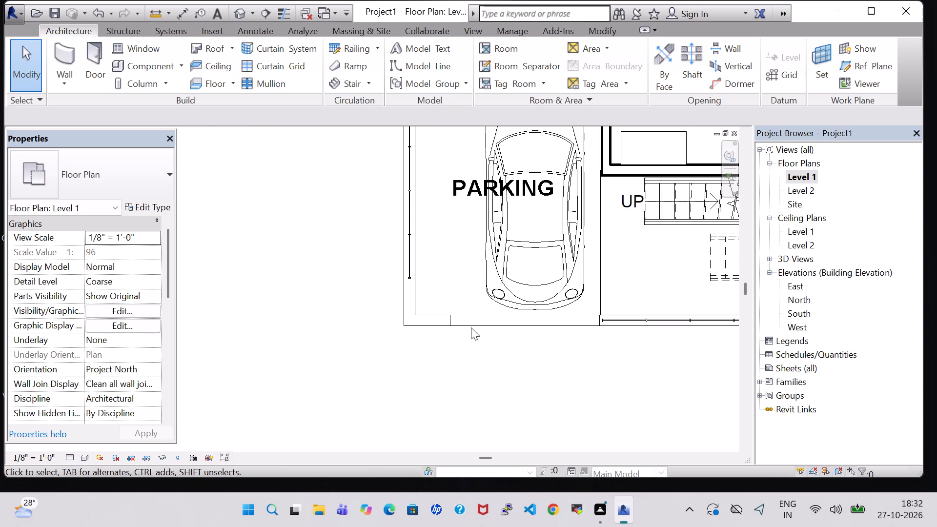
scroll(493, 206, down, 1)
middle_drag(449, 263, 292, 293)
scroll(292, 293, down, 5)
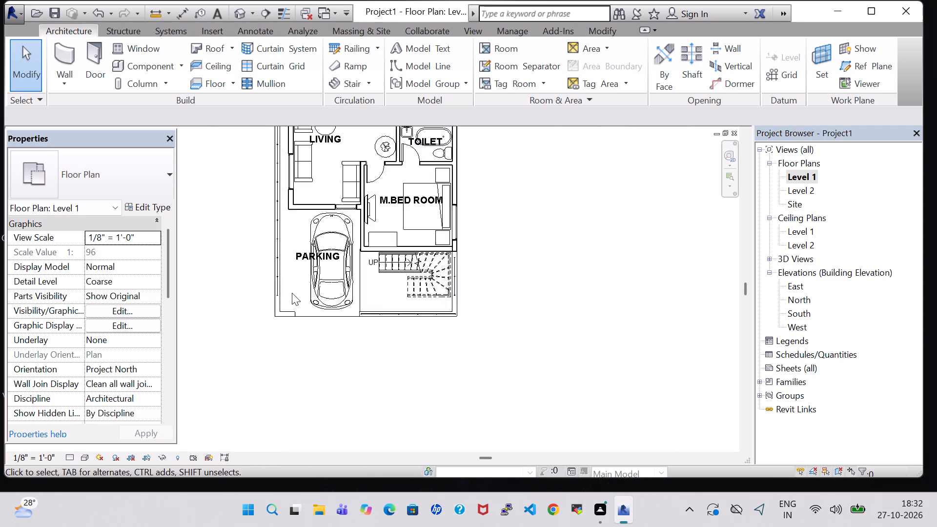
middle_drag(543, 179, 574, 267)
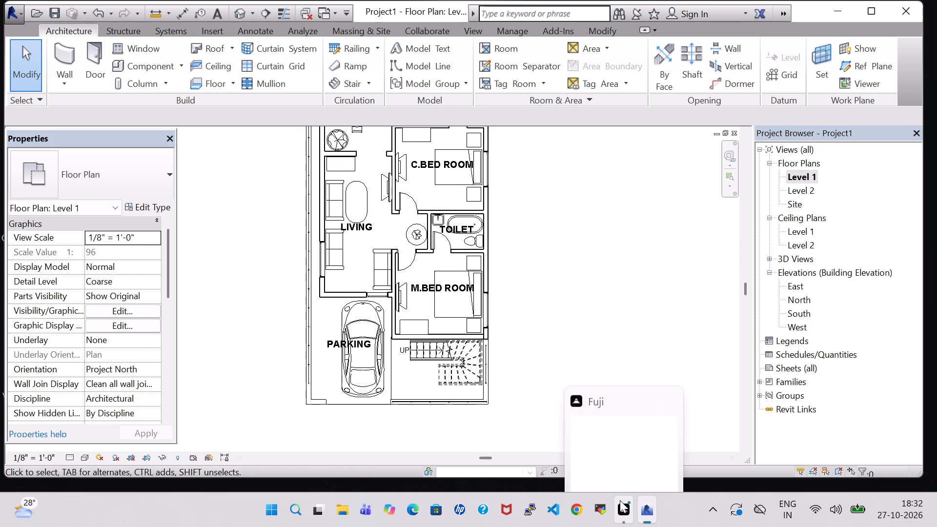
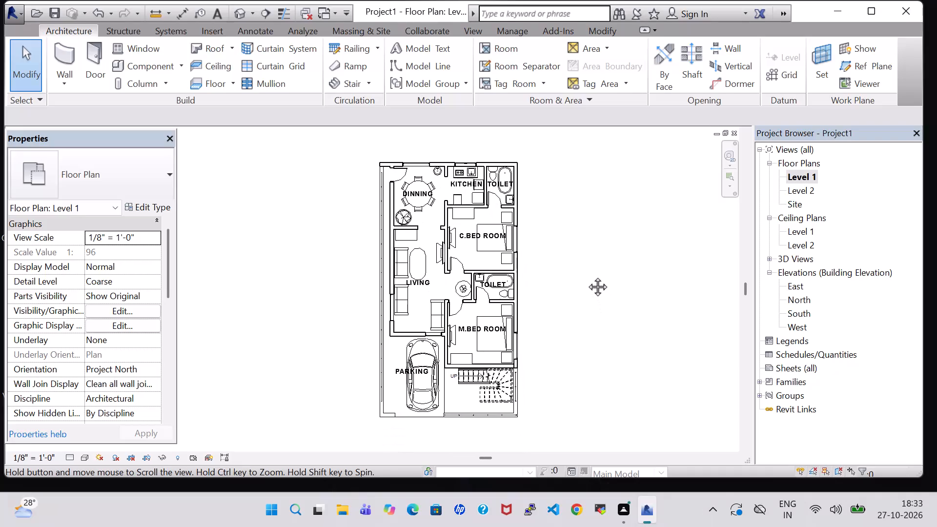
Switch to the 3D view and turn on visibility of the Roofs category in its visibility/graphic overrides.
scroll(587, 272, up, 1)
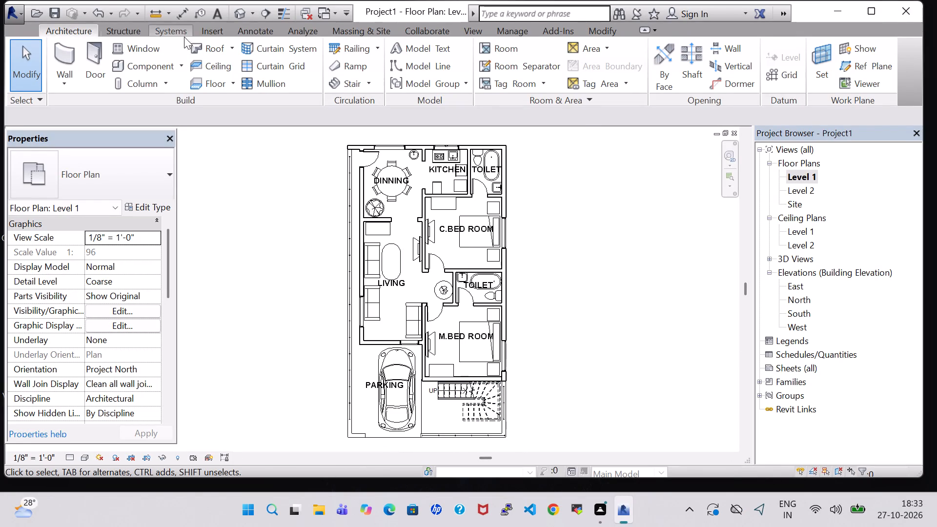
click(231, 14)
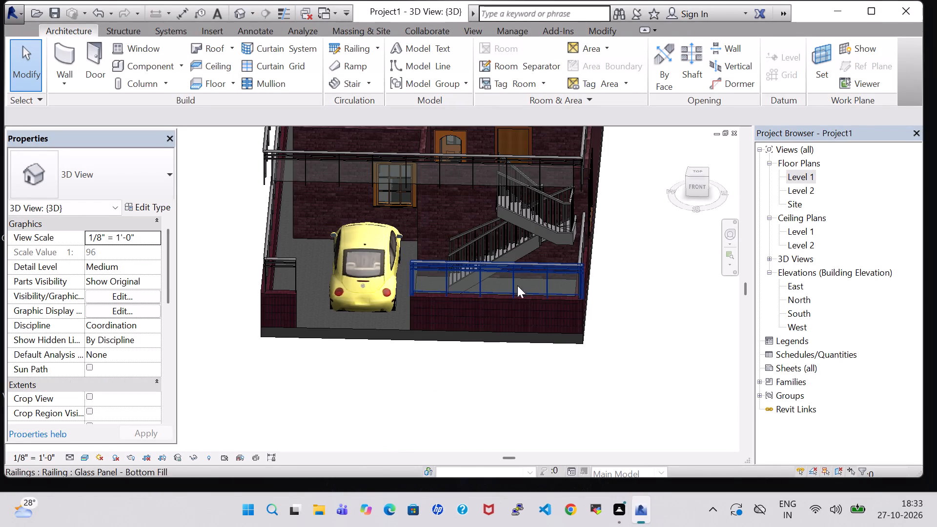
shift+middle_drag(386, 374, 387, 374)
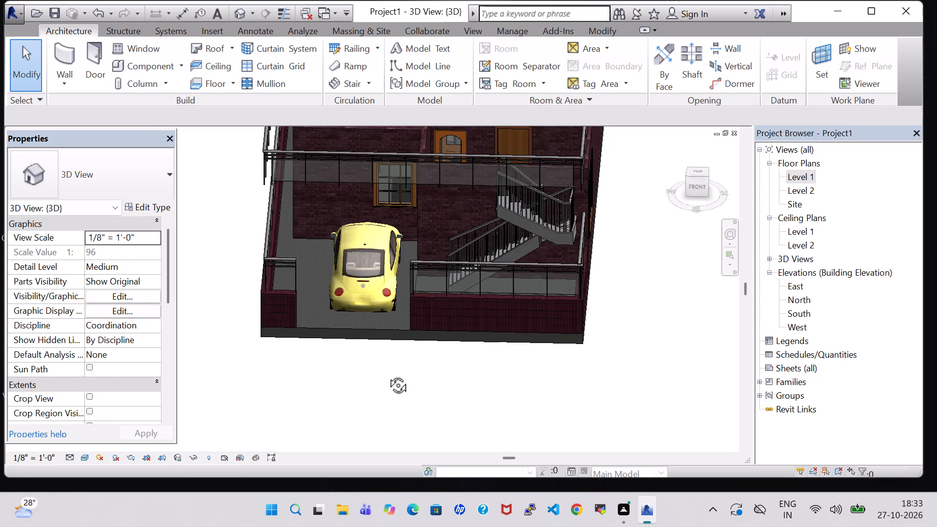
shift+middle_drag(387, 374, 444, 308)
shift+middle_drag(560, 290, 518, 442)
middle_drag(659, 300, 600, 242)
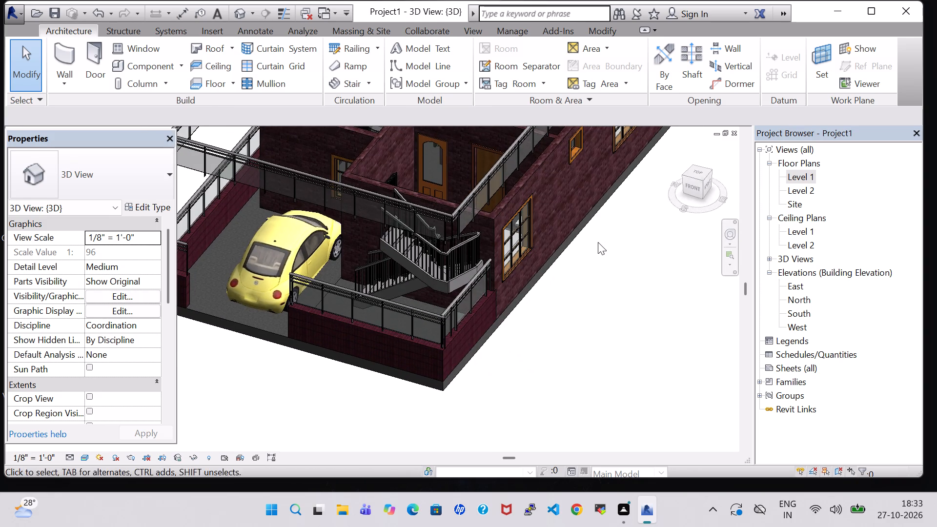
text(VV)
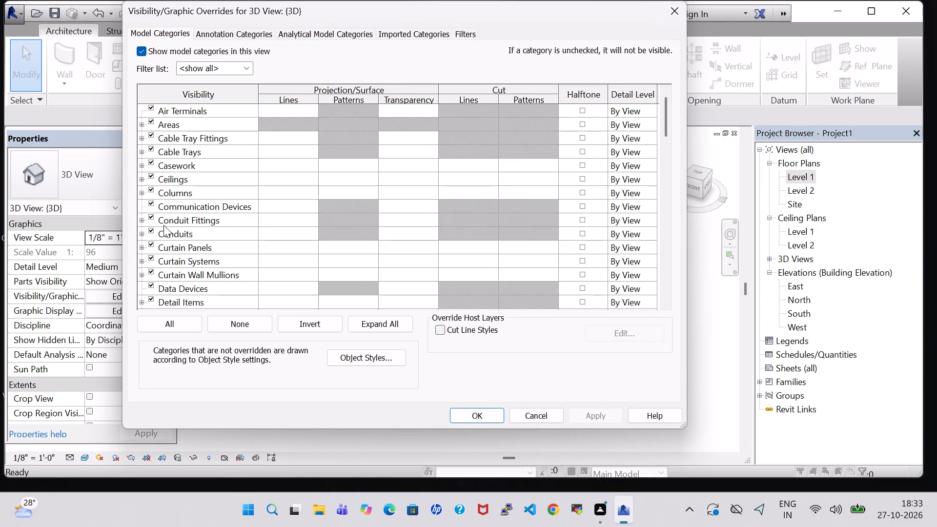
click(163, 225)
key(r)
scroll(163, 225, down, 9)
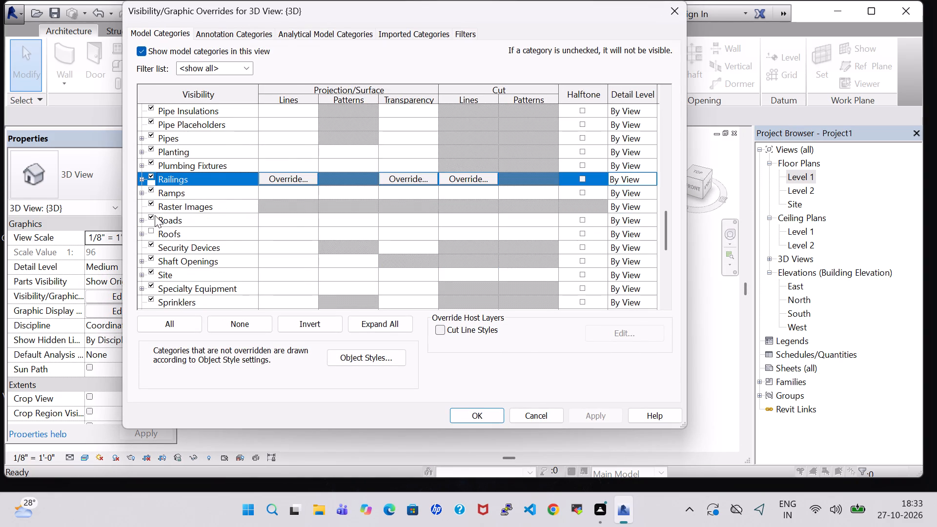
click(149, 215)
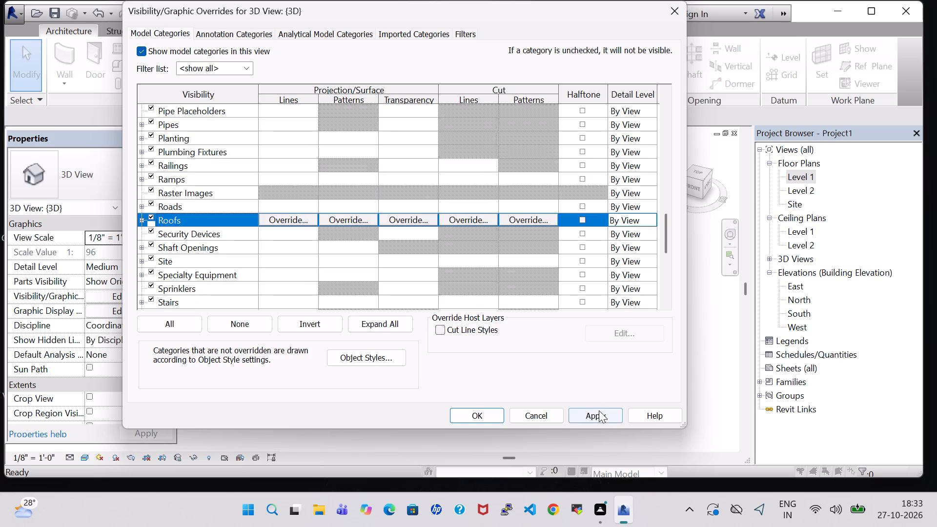
click(599, 410)
click(481, 421)
click(496, 391)
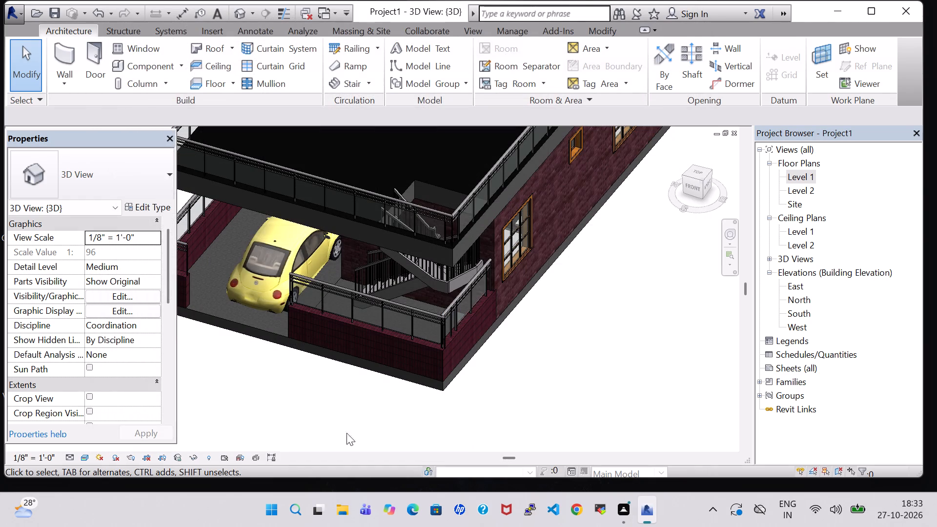
Edit the roof's footprint and, in the Level 1 plan, delete its front boundary line across PARKING and the stair.
shift+middle_drag(279, 414, 466, 357)
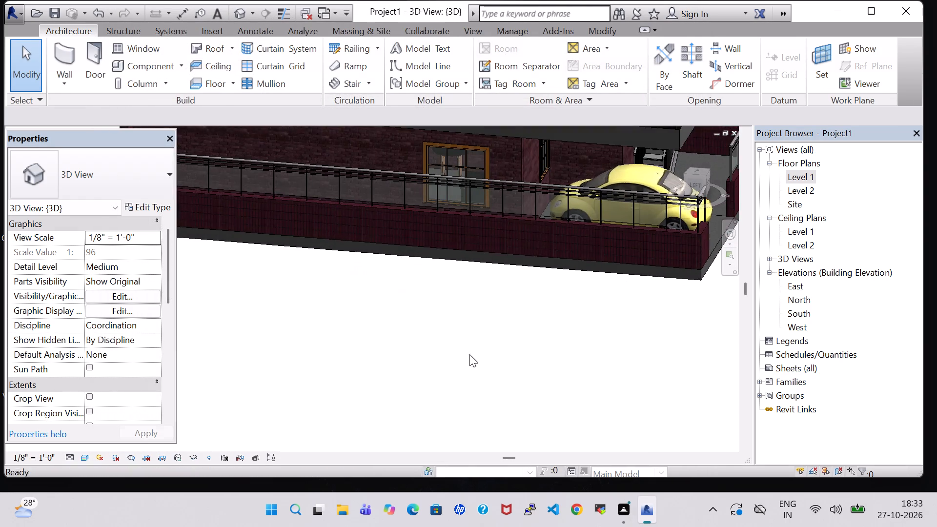
middle_drag(647, 304, 505, 349)
shift+middle_drag(505, 349, 548, 338)
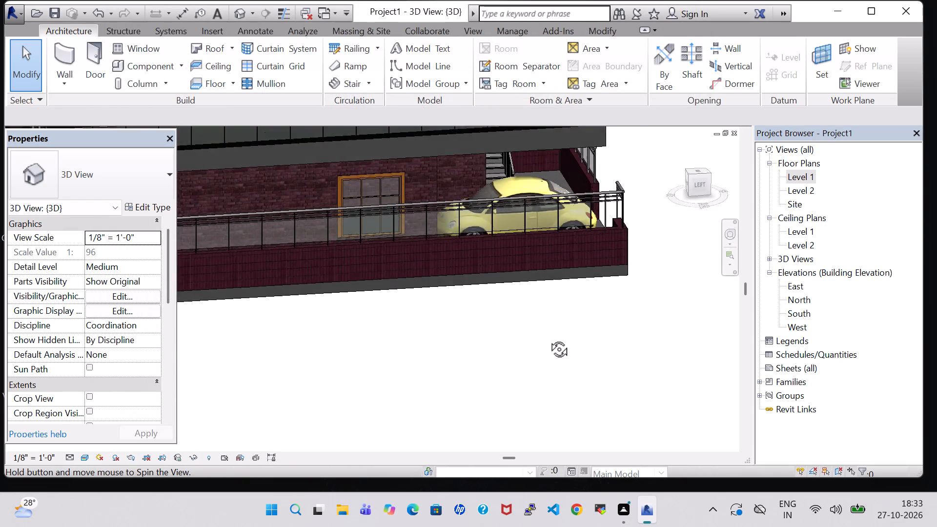
shift+middle_drag(548, 338, 411, 387)
shift+middle_click(383, 387)
click(386, 246)
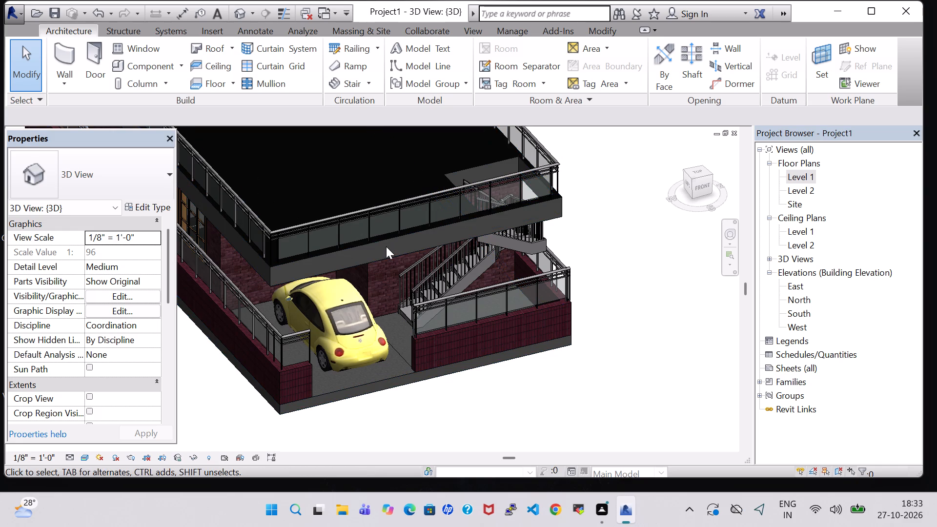
double_click(386, 241)
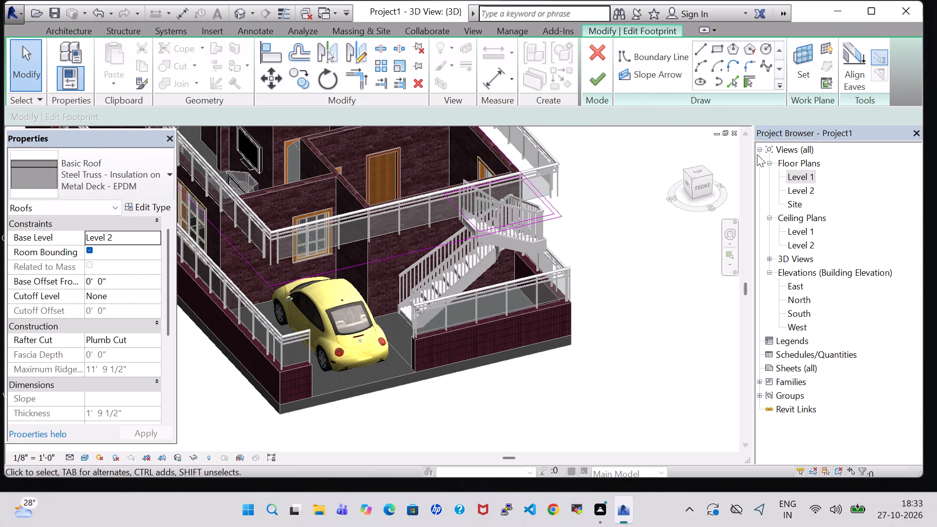
double_click(799, 173)
scroll(494, 244, down, 2)
middle_drag(564, 288, 572, 220)
scroll(507, 324, up, 5)
click(427, 305)
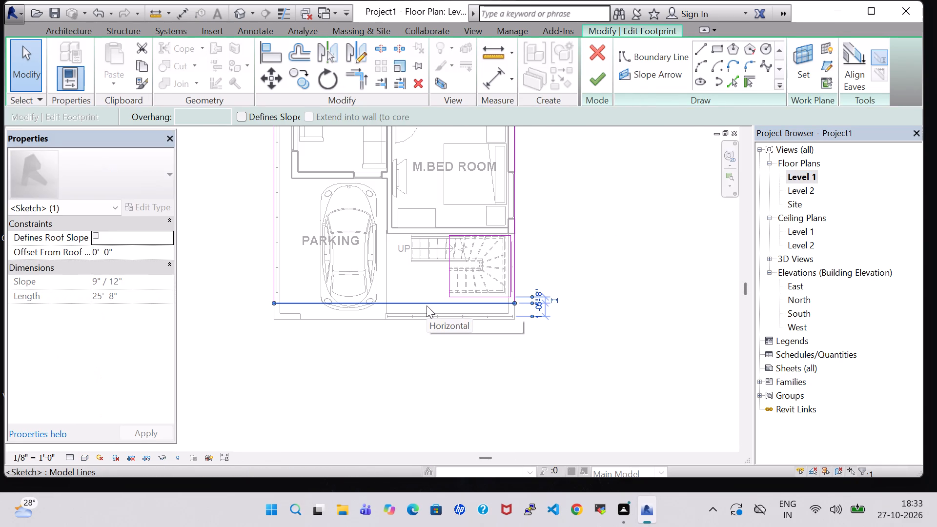
key(Delete)
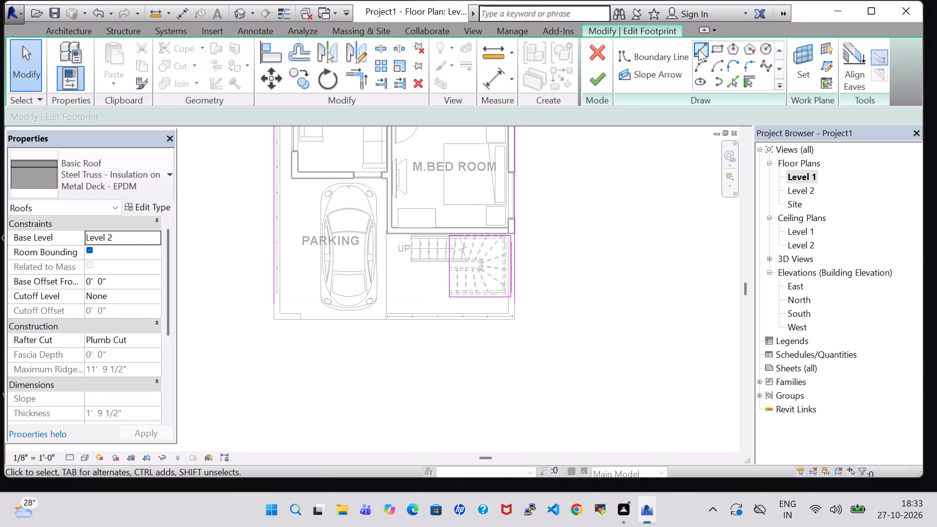
Extend the roof boundary about 1'-9" forward to the front walls' outer face, close it with a 25'-8" front line, and finish the footprint.
click(702, 44)
scroll(249, 330, up, 8)
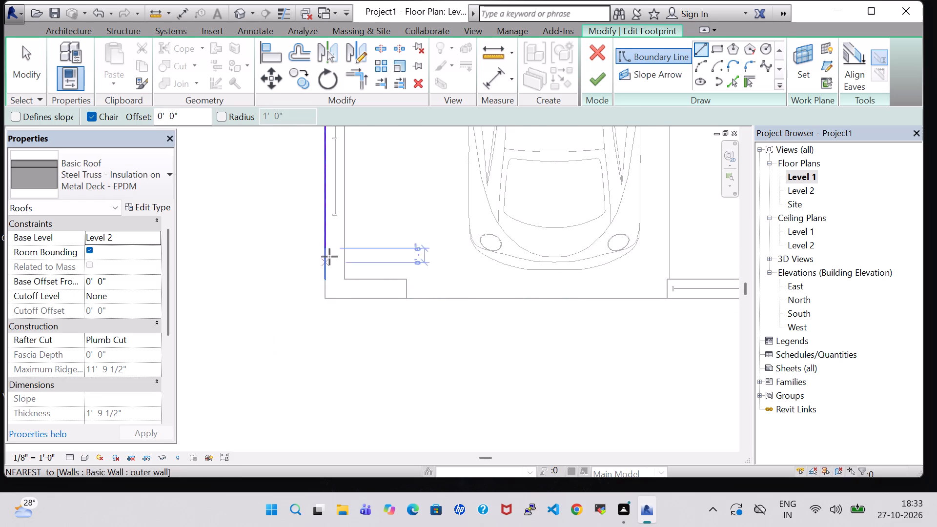
click(326, 248)
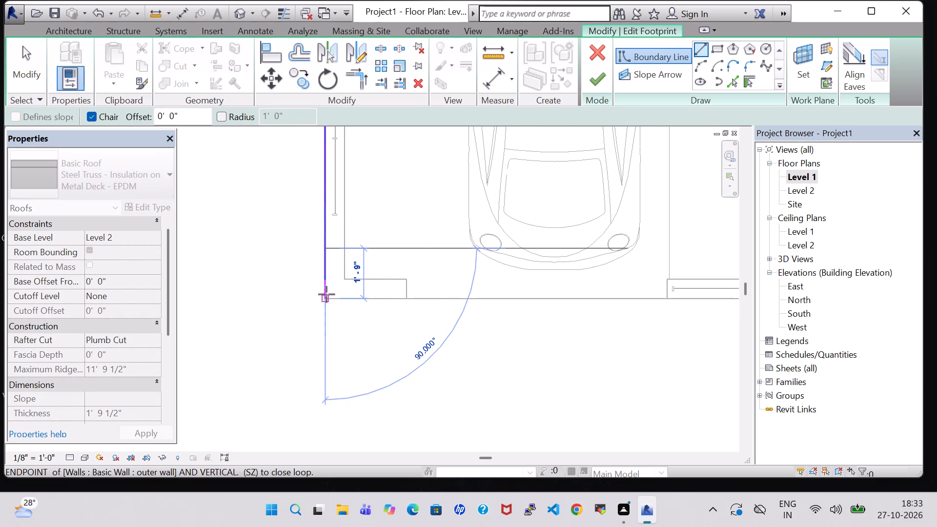
click(326, 295)
middle_drag(603, 295, 372, 300)
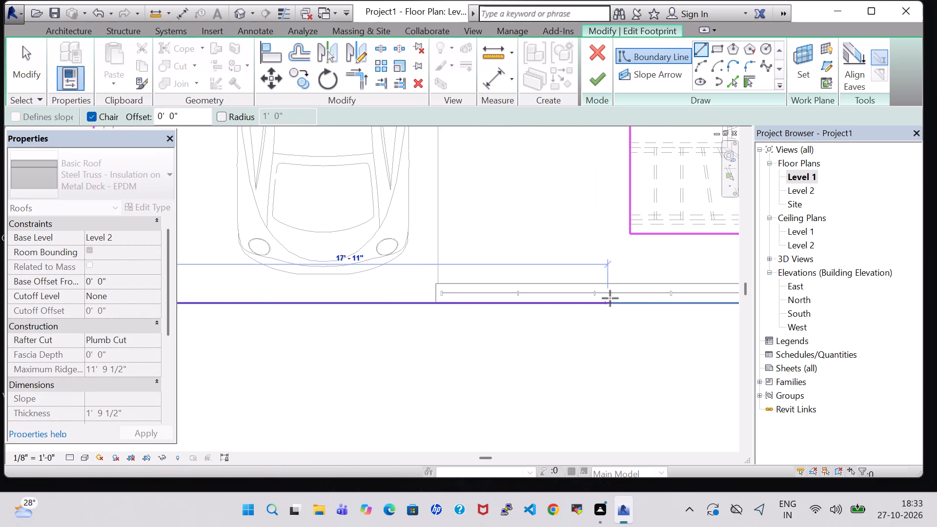
middle_drag(621, 298, 348, 299)
click(556, 305)
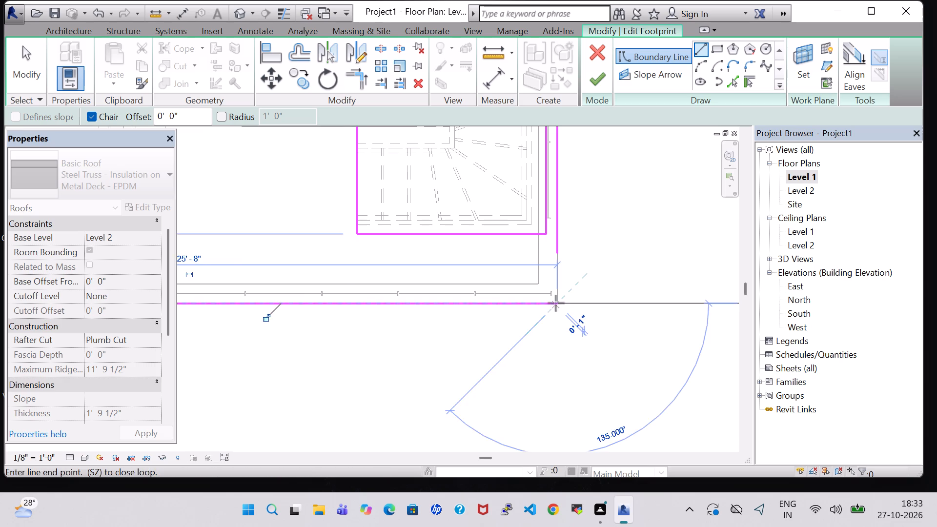
click(556, 255)
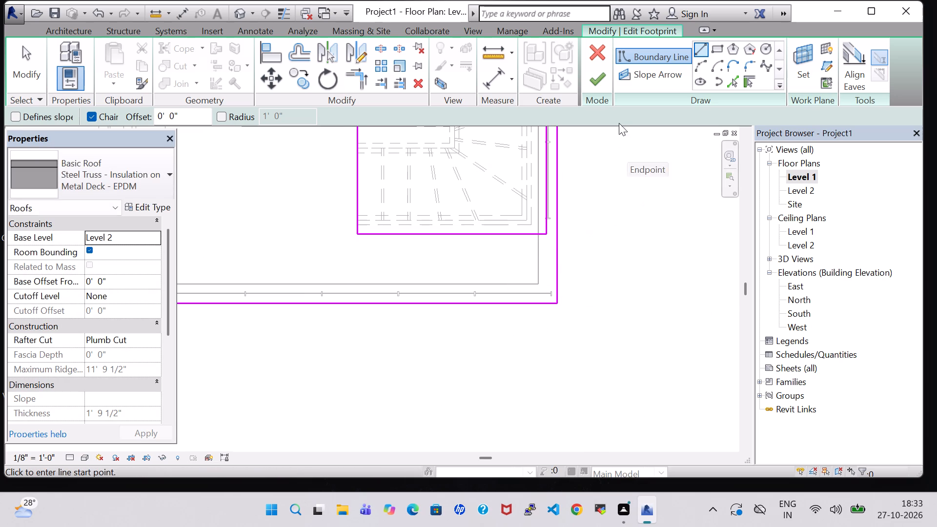
click(594, 76)
Examine the roof's front overhang, the railing on top and the parking front from above, the front and the side in 3D.
scroll(593, 225, down, 3)
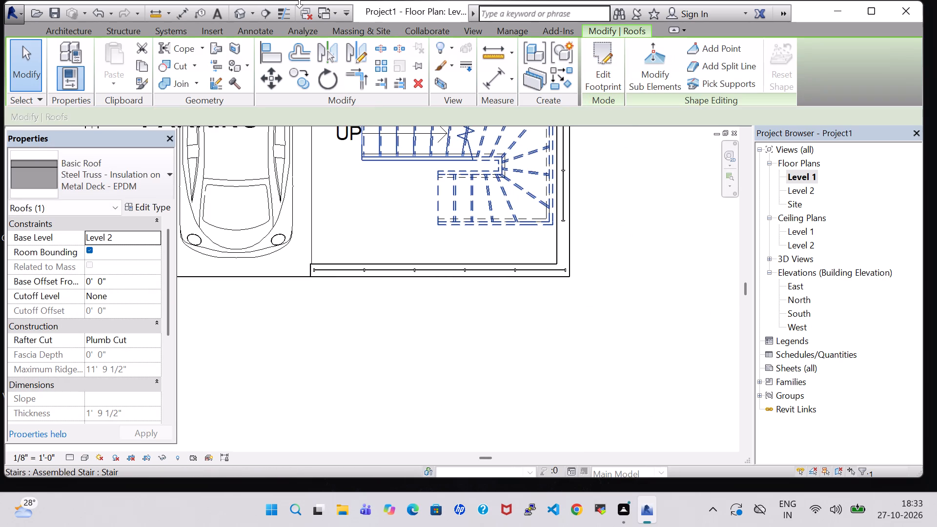
click(238, 14)
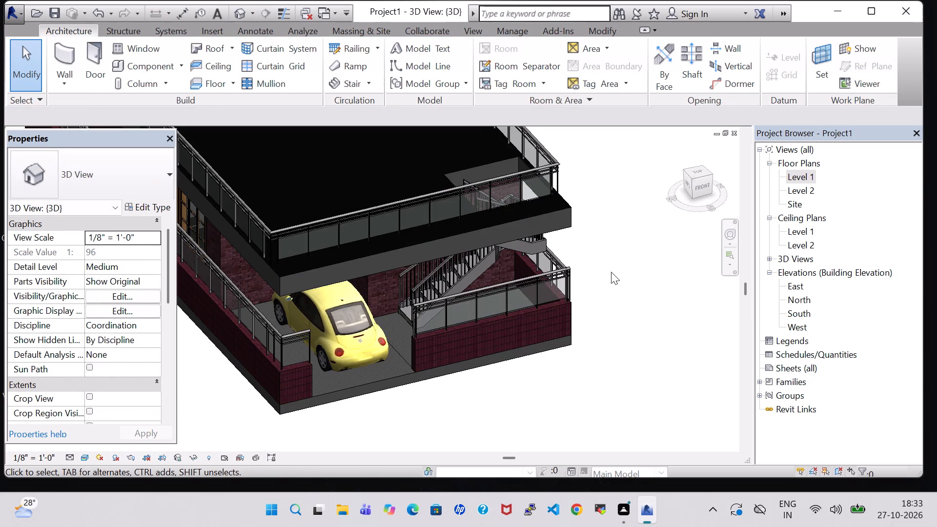
shift+middle_drag(617, 265, 561, 397)
middle_drag(499, 403, 499, 402)
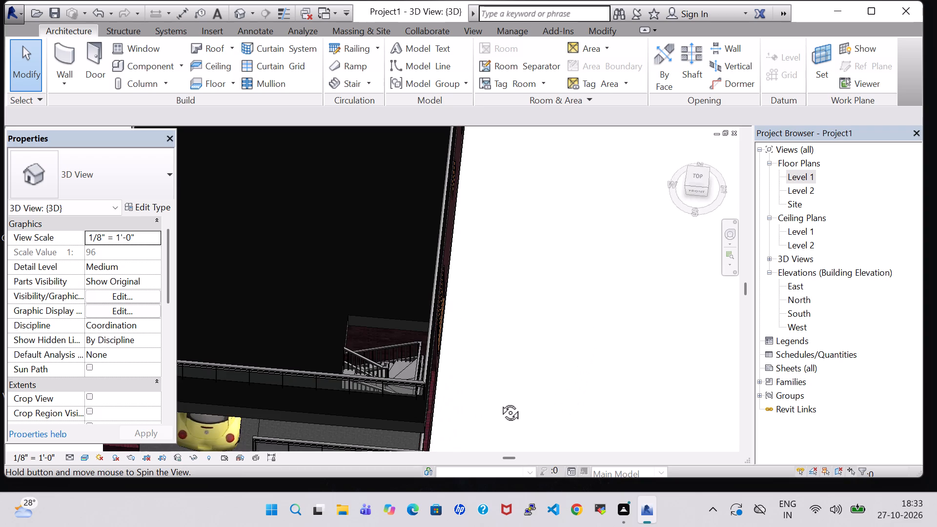
middle_drag(499, 402, 543, 247)
middle_drag(608, 275, 586, 224)
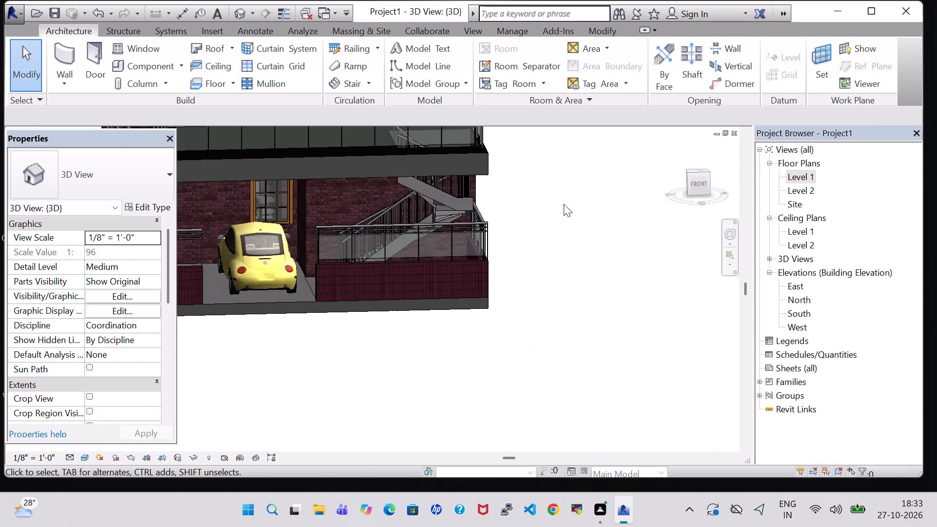
shift+middle_drag(564, 204, 495, 210)
shift+middle_drag(491, 320, 538, 351)
scroll(533, 333, down, 3)
shift+middle_drag(529, 338, 549, 262)
middle_drag(549, 262, 582, 289)
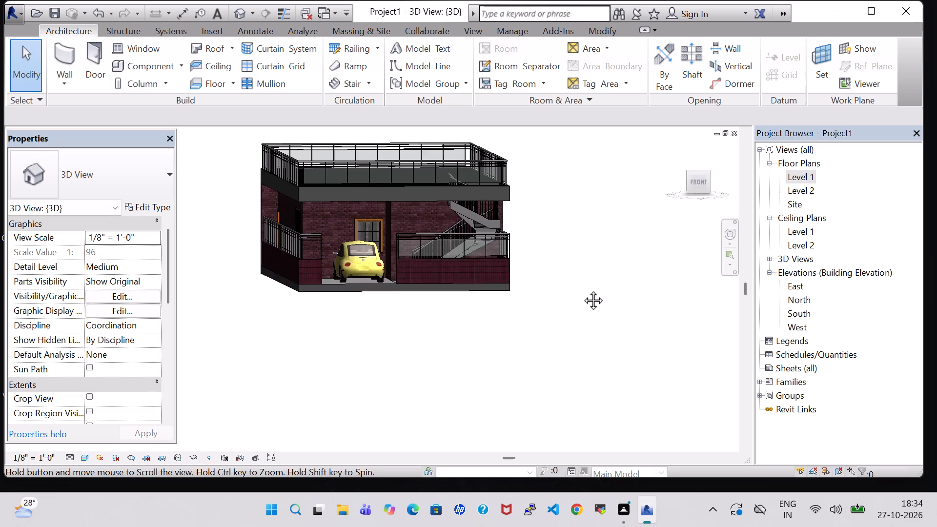
middle_drag(582, 289, 617, 342)
shift+middle_drag(617, 342, 604, 341)
shift+middle_drag(604, 341, 608, 347)
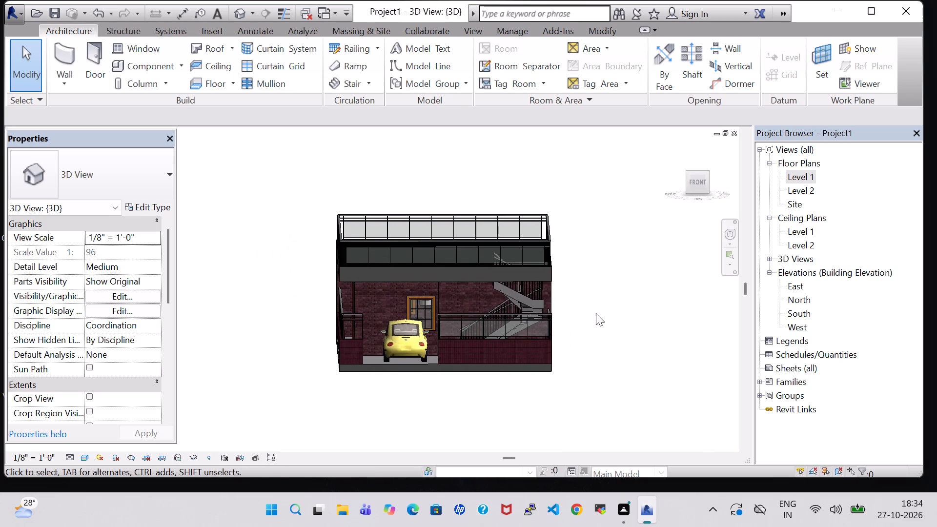
double_click(804, 176)
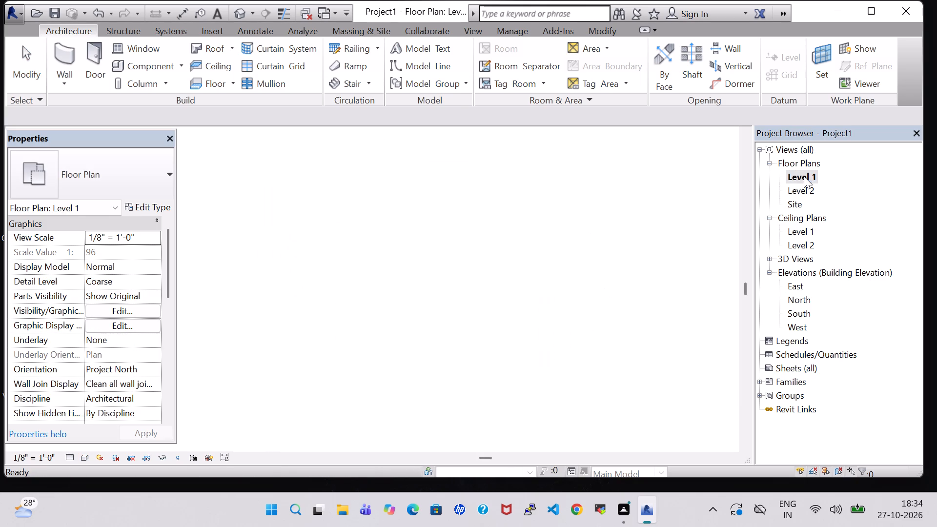
scroll(545, 299, down, 4)
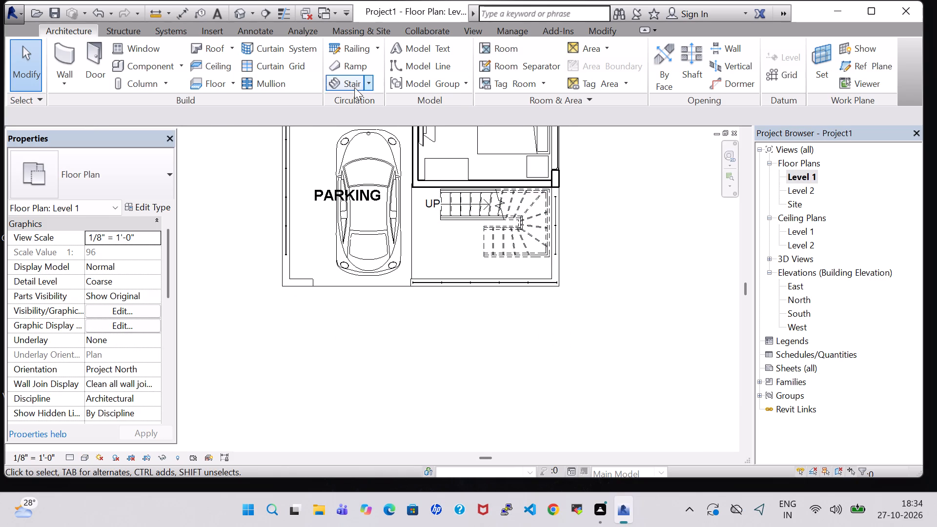
double_click(241, 8)
middle_drag(291, 331, 465, 405)
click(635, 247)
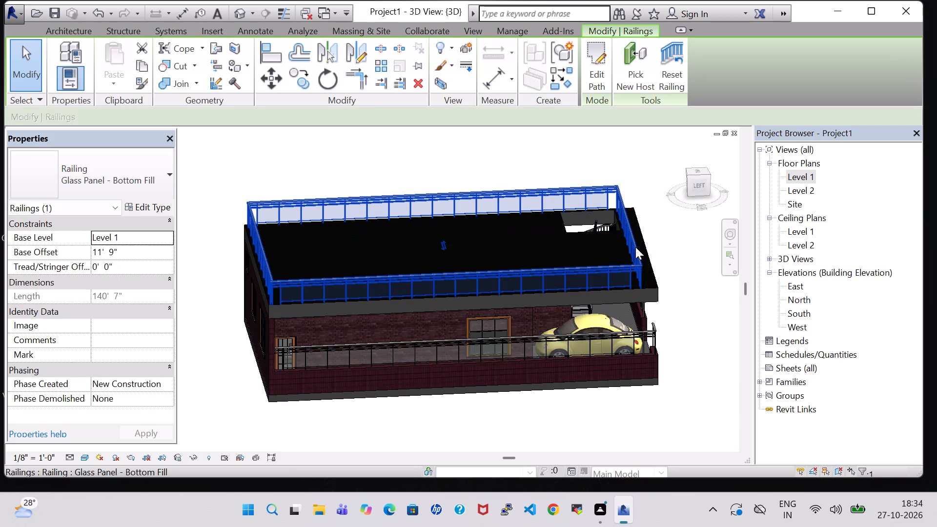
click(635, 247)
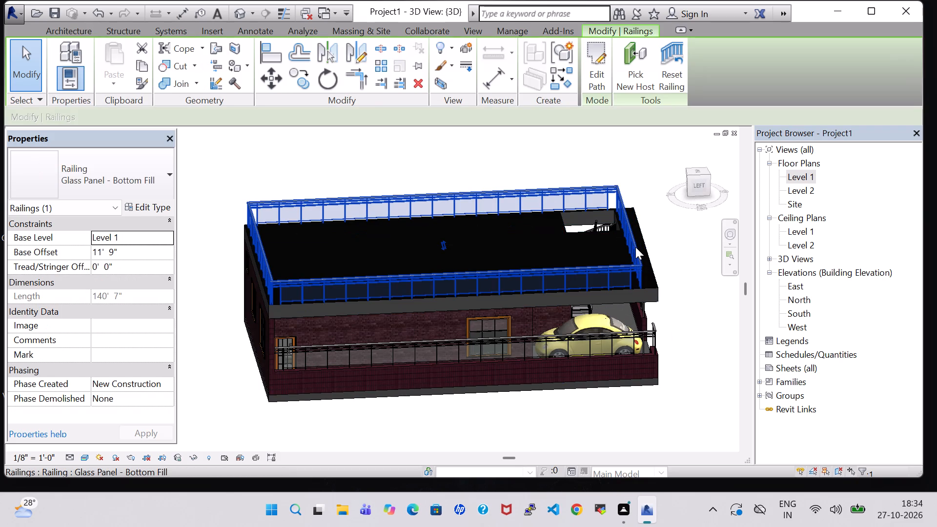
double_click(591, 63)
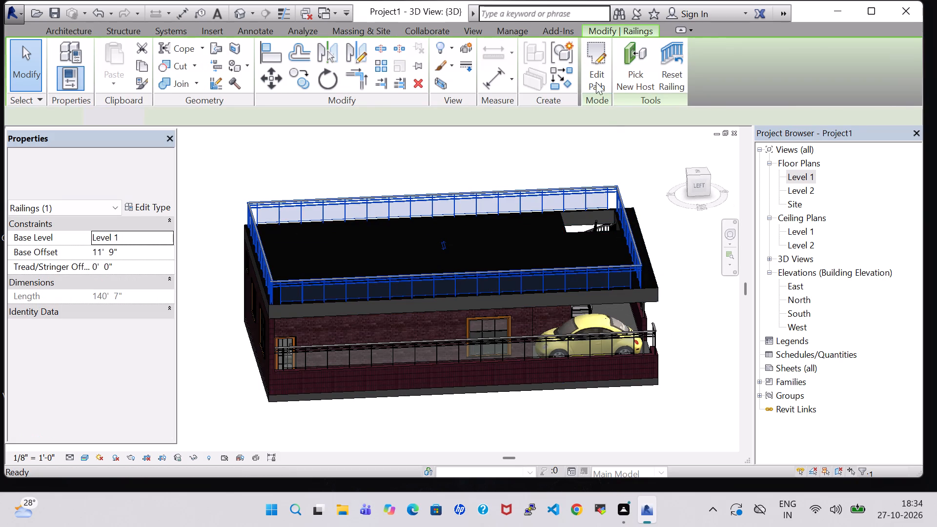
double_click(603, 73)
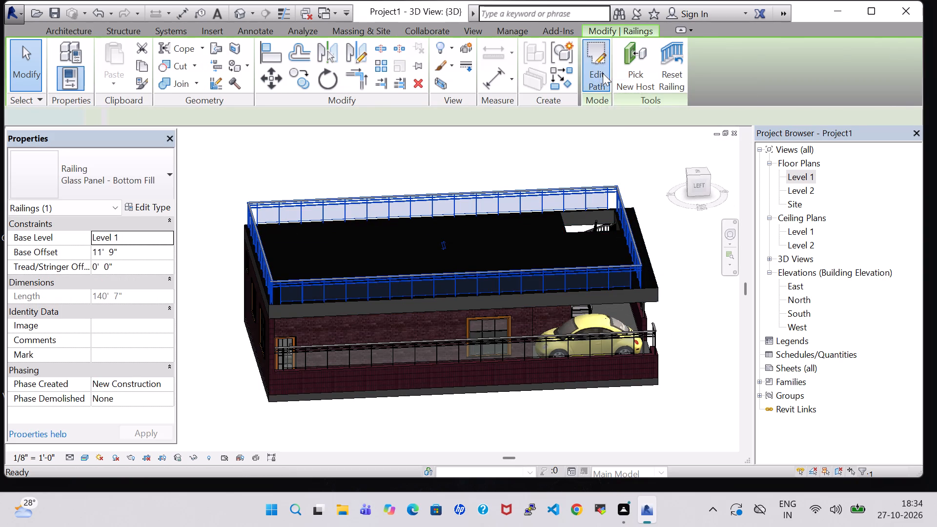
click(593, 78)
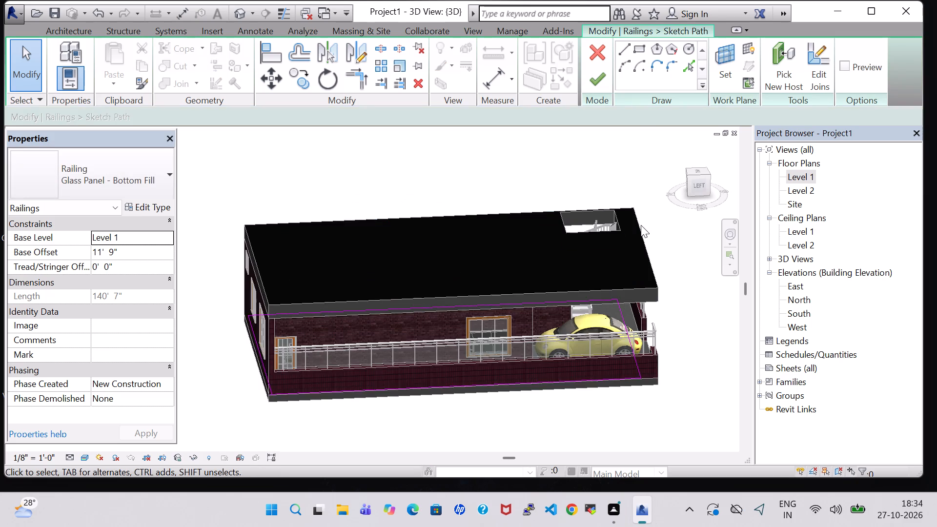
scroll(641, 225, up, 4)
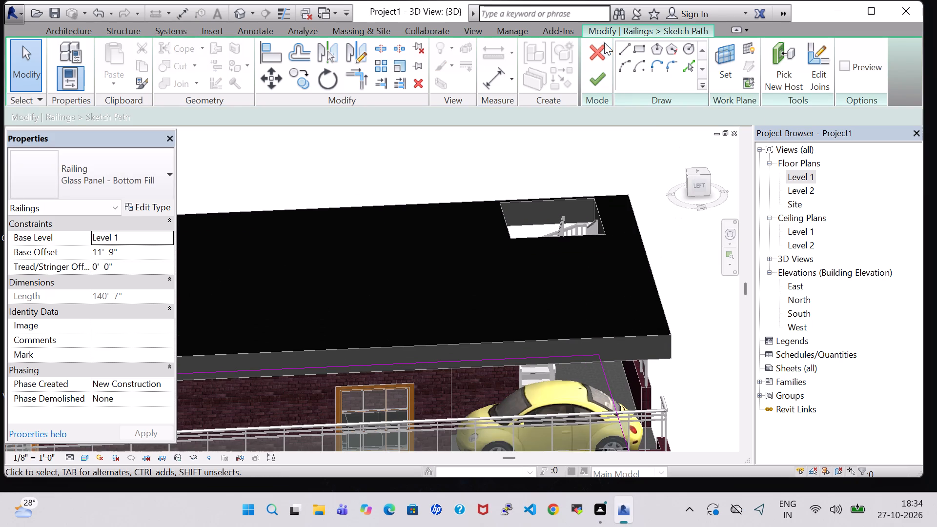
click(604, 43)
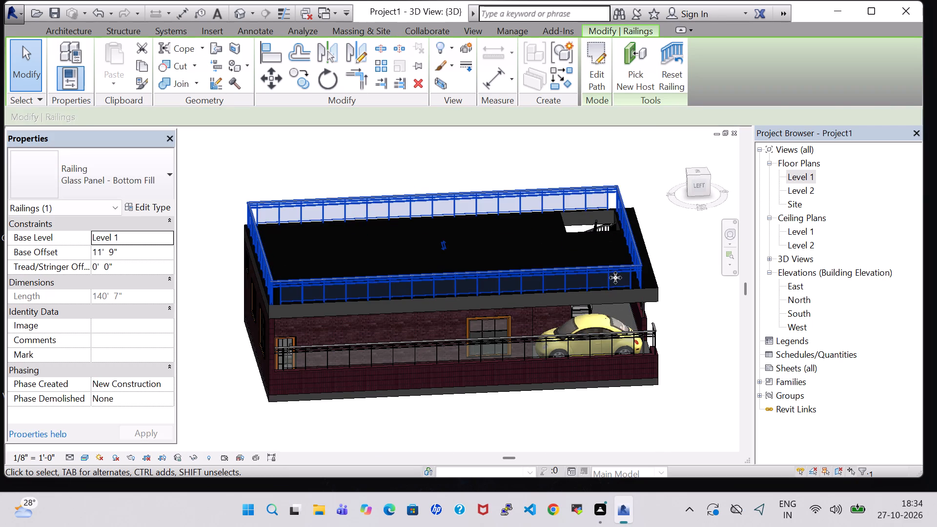
Delete the Glass Panel - Bottom Fill railing that runs around the top of the roof.
click(667, 259)
click(633, 266)
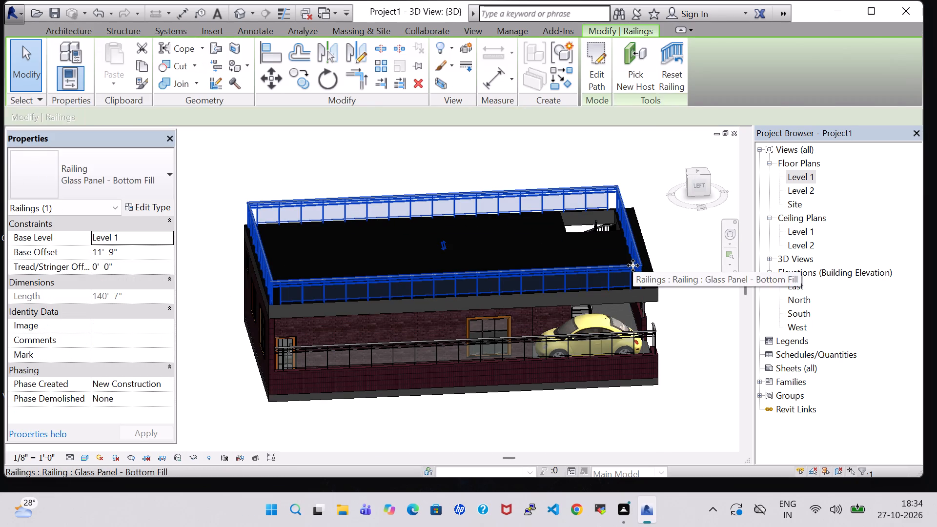
key(Delete)
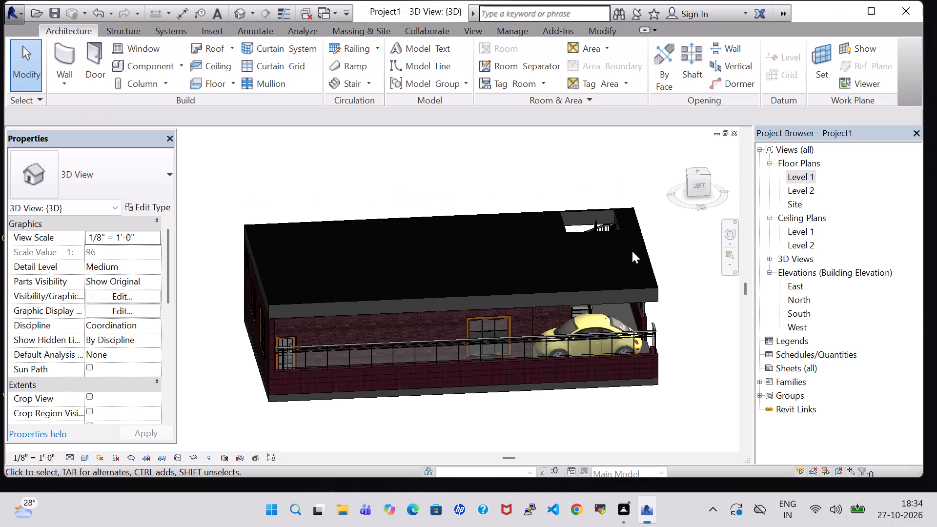
Examine the roof without its railing, the stair opening and the parking front from several angles in 3D.
shift+middle_drag(570, 181, 489, 213)
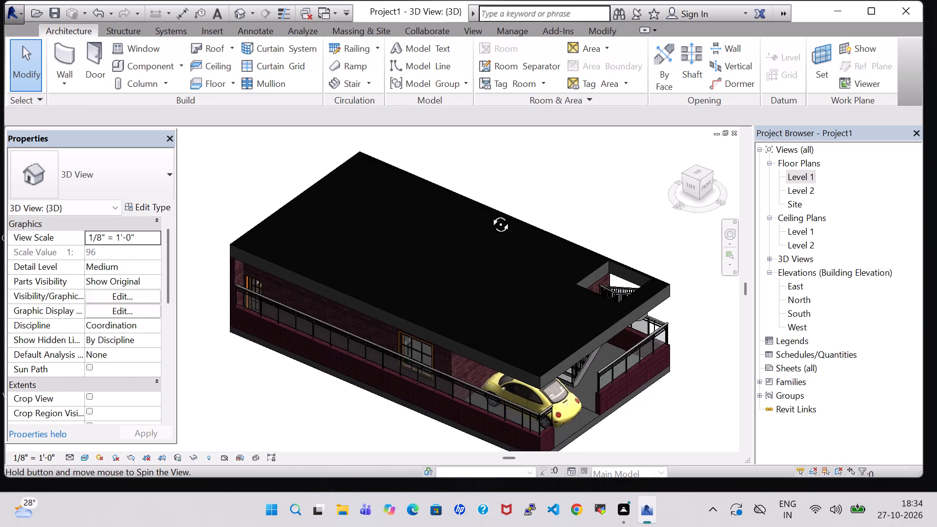
shift+middle_drag(489, 213, 476, 192)
middle_drag(612, 223, 448, 235)
scroll(398, 315, up, 5)
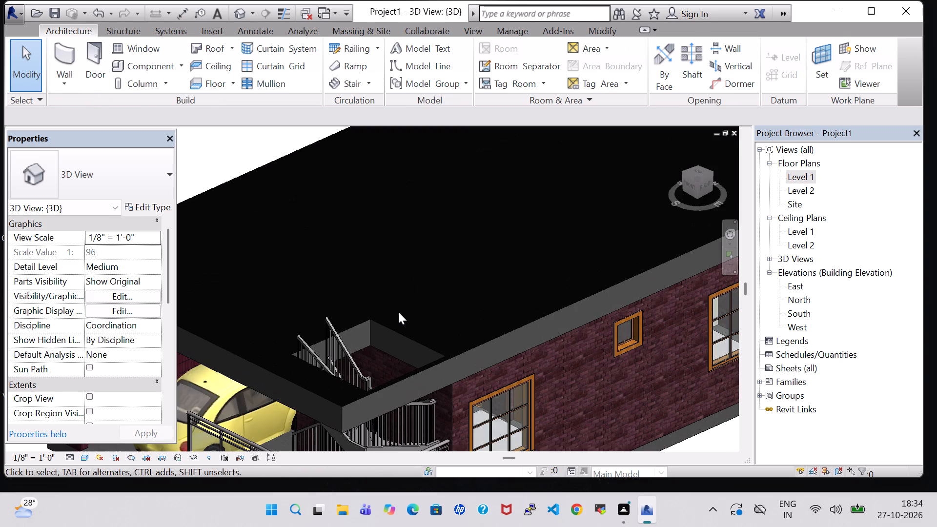
shift+middle_drag(398, 312, 433, 264)
scroll(435, 263, down, 5)
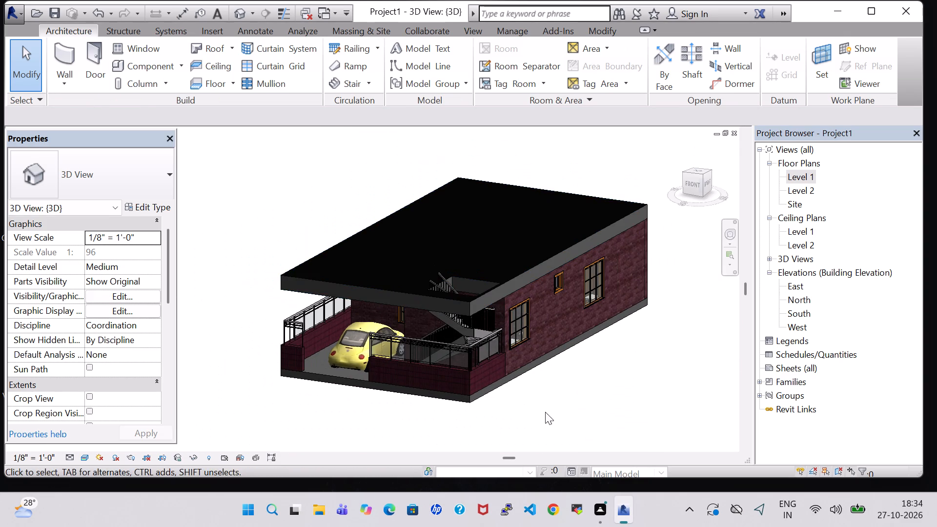
shift+middle_drag(545, 412, 585, 382)
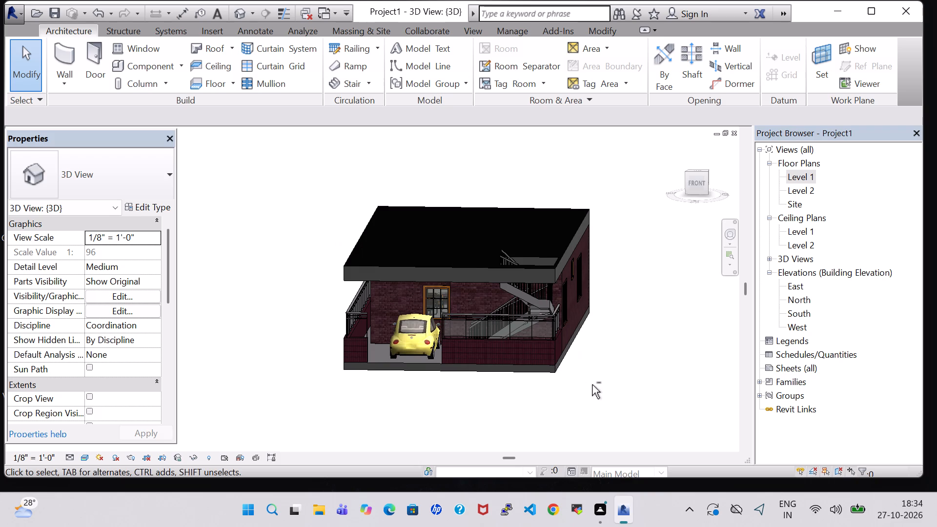
shift+middle_click(592, 385)
shift+middle_drag(592, 385, 608, 378)
middle_drag(606, 383, 628, 334)
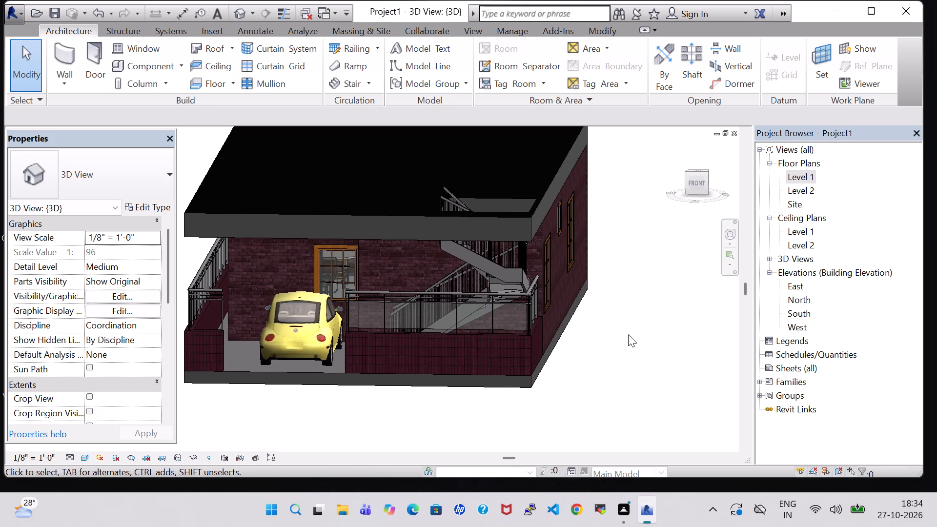
Change both stair railings from Handrail - Rectangular to the Glass Panel - Bottom Fill type.
click(453, 276)
click(105, 173)
scroll(99, 243, up, 2)
click(99, 245)
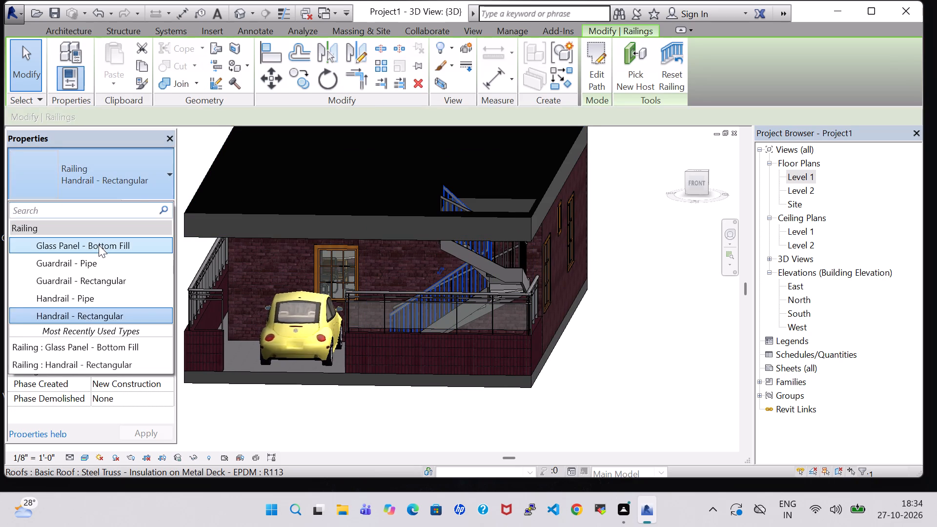
click(624, 344)
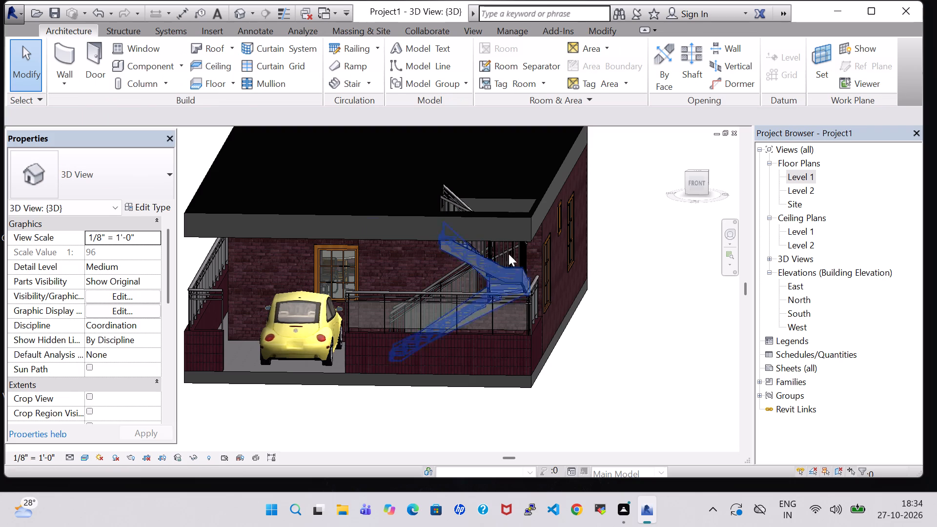
click(508, 252)
click(134, 163)
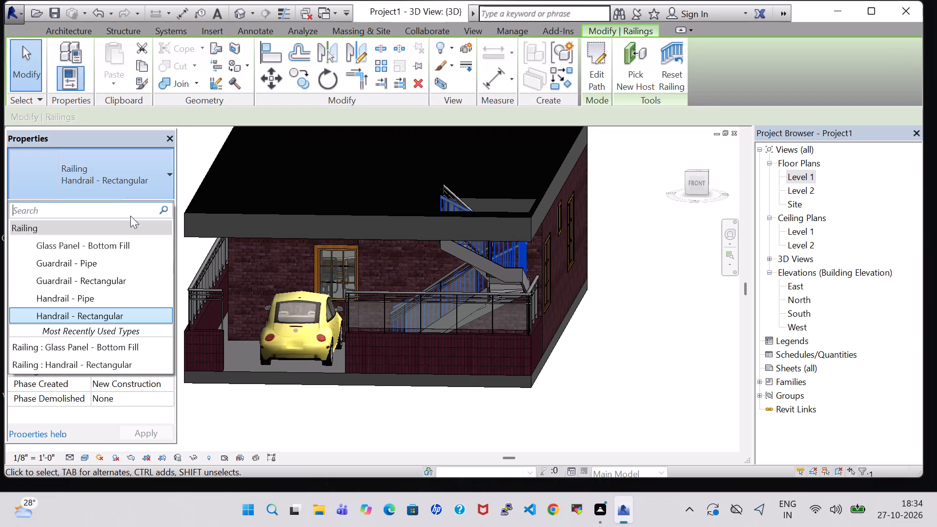
click(127, 240)
click(634, 334)
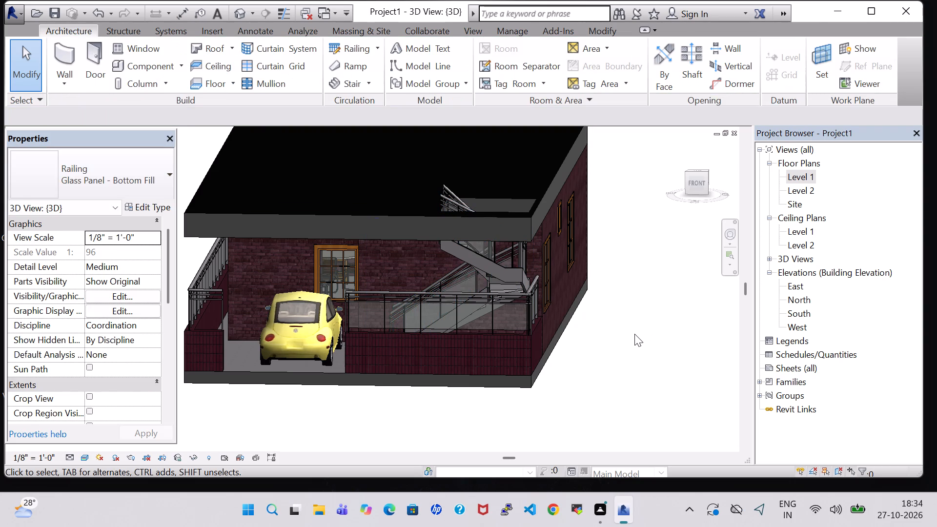
Examine the stair's glass railings and the house front from above and from the front in 3D.
shift+middle_drag(635, 312, 646, 373)
shift+middle_drag(646, 383, 646, 393)
shift+middle_click(646, 393)
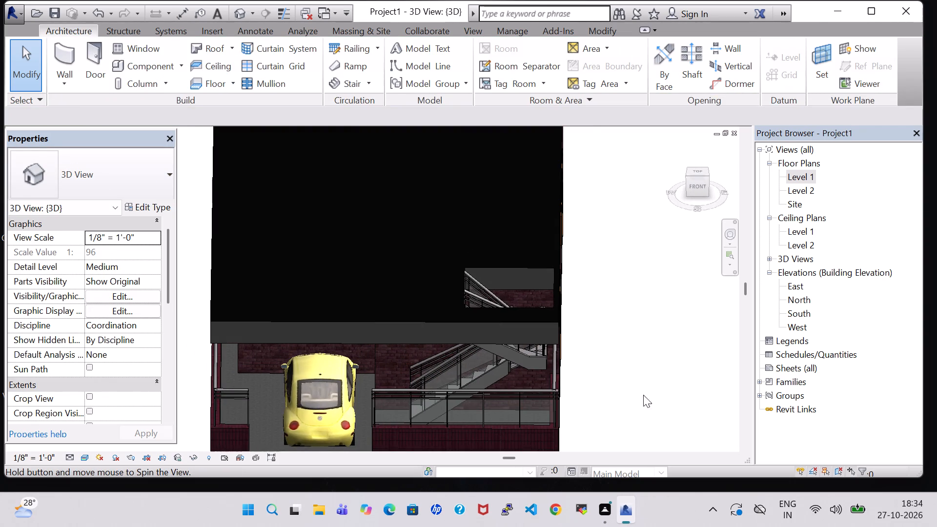
middle_click(645, 347)
shift+middle_drag(645, 347, 564, 385)
middle_drag(511, 377, 504, 315)
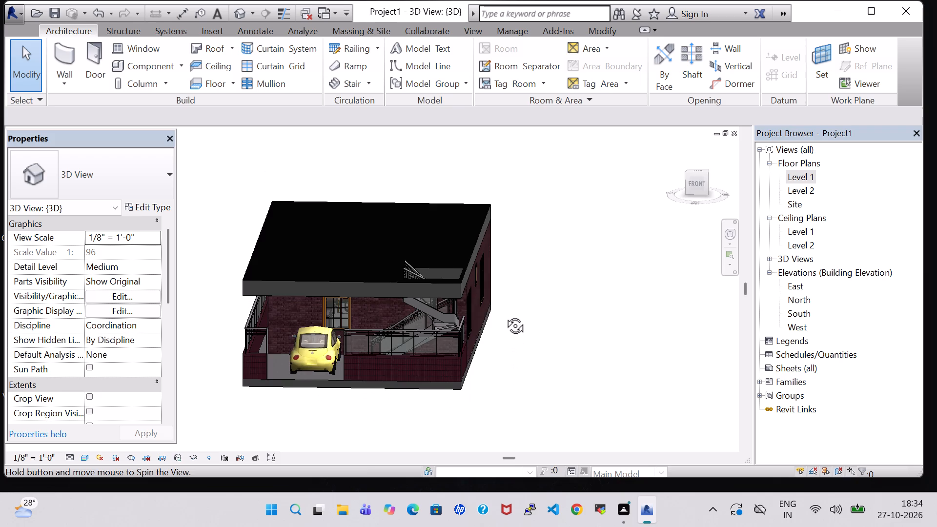
middle_drag(504, 315, 506, 309)
middle_drag(506, 309, 555, 310)
shift+middle_drag(557, 316, 561, 291)
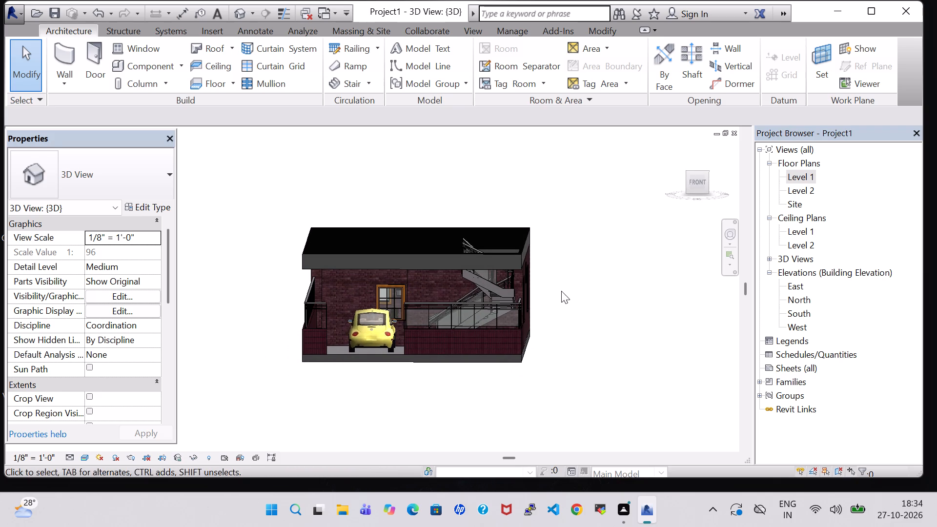
middle_drag(561, 291, 635, 293)
shift+middle_drag(638, 288, 594, 292)
In the Level 1 plan, start a new railing path based on Level 1 with a base offset of 11' 9".
double_click(799, 173)
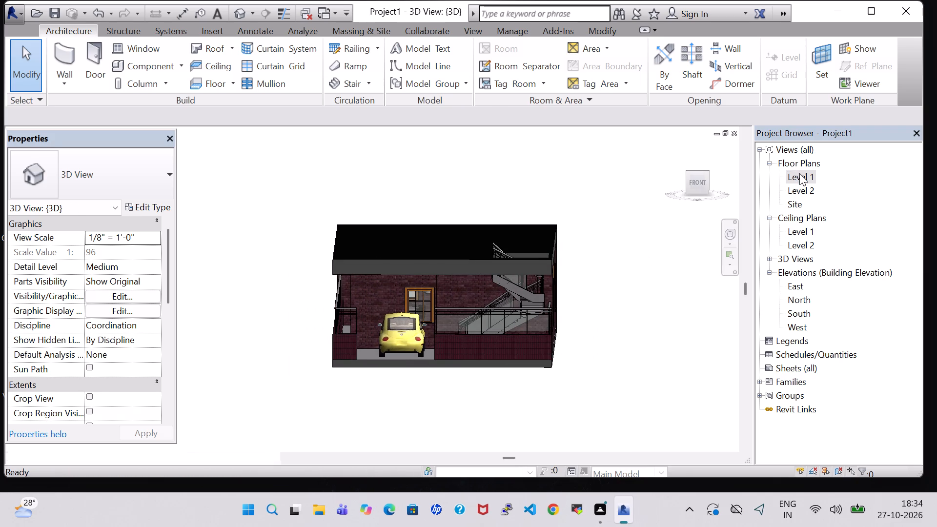
scroll(391, 272, down, 4)
middle_drag(540, 227, 553, 280)
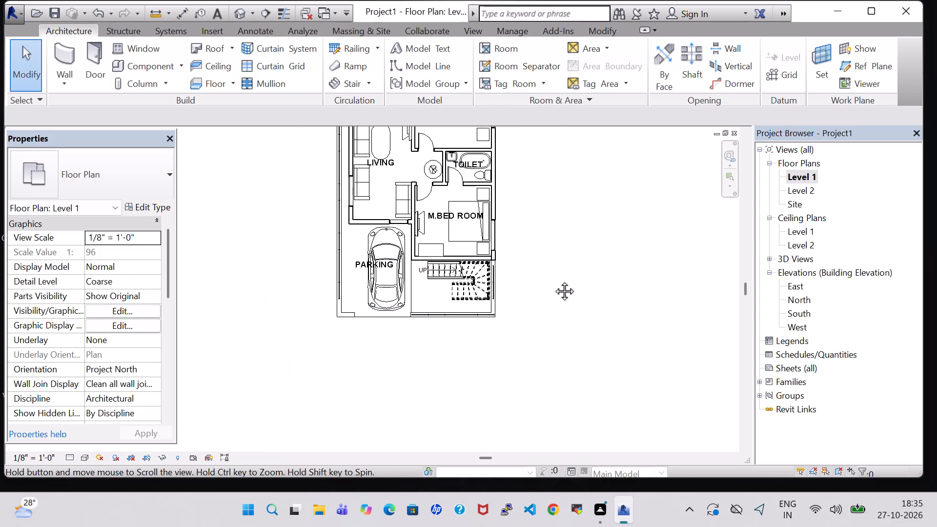
middle_drag(553, 280, 560, 304)
scroll(560, 304, down, 1)
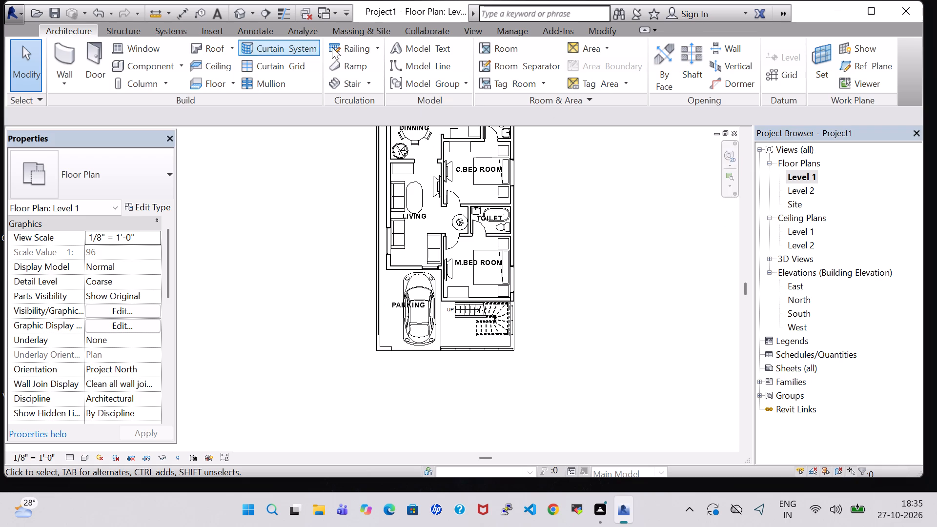
click(344, 49)
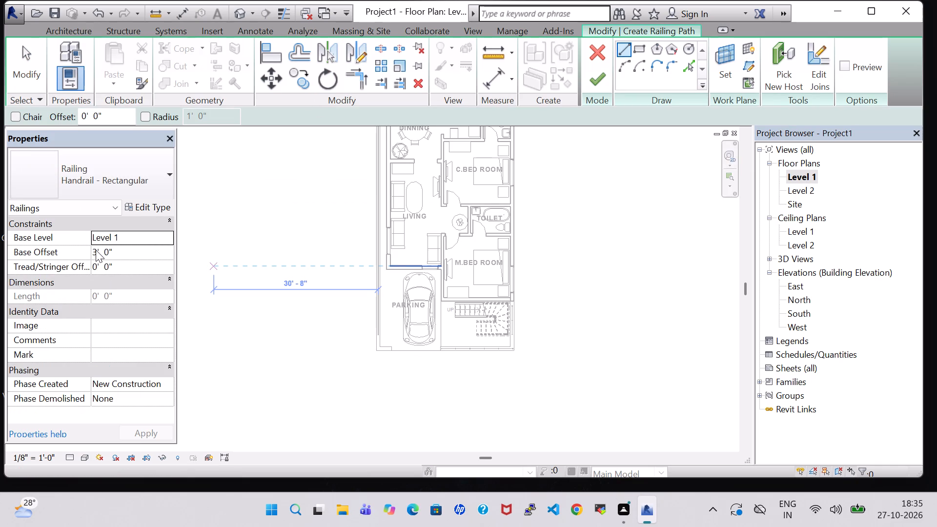
click(96, 250)
key(Right)
key(BackSpace)
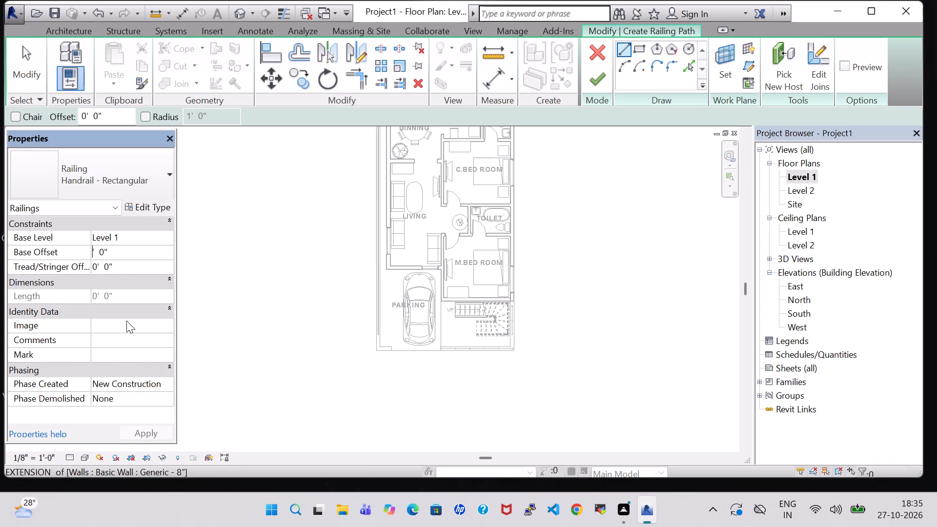
text(11)
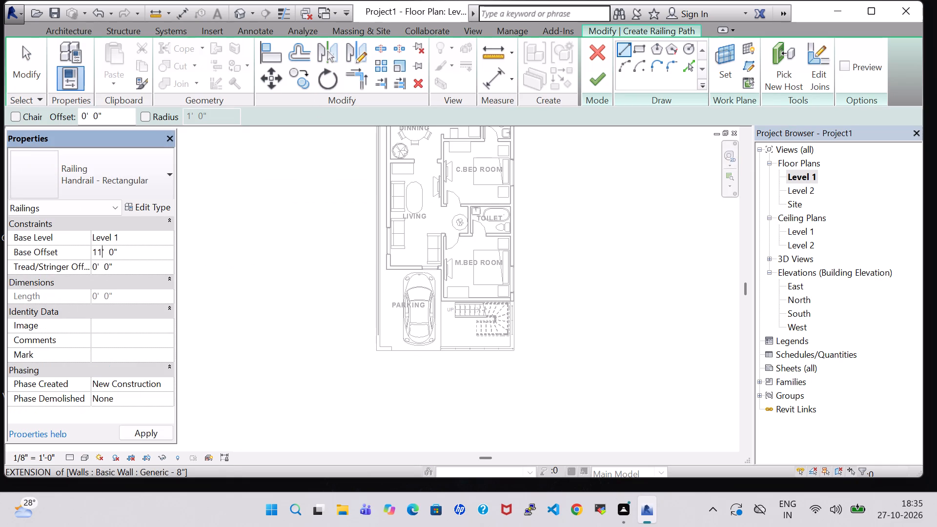
click(113, 249)
key(BackSpace)
key(9)
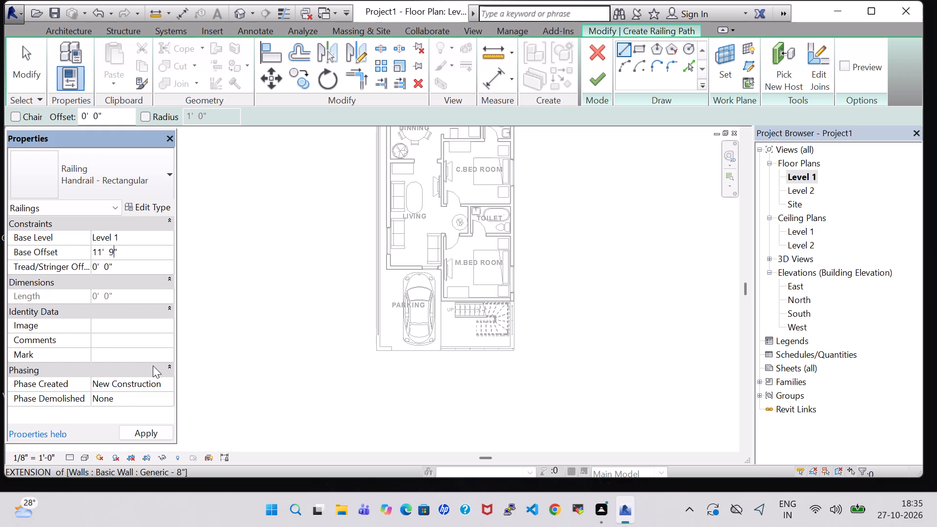
key(Return)
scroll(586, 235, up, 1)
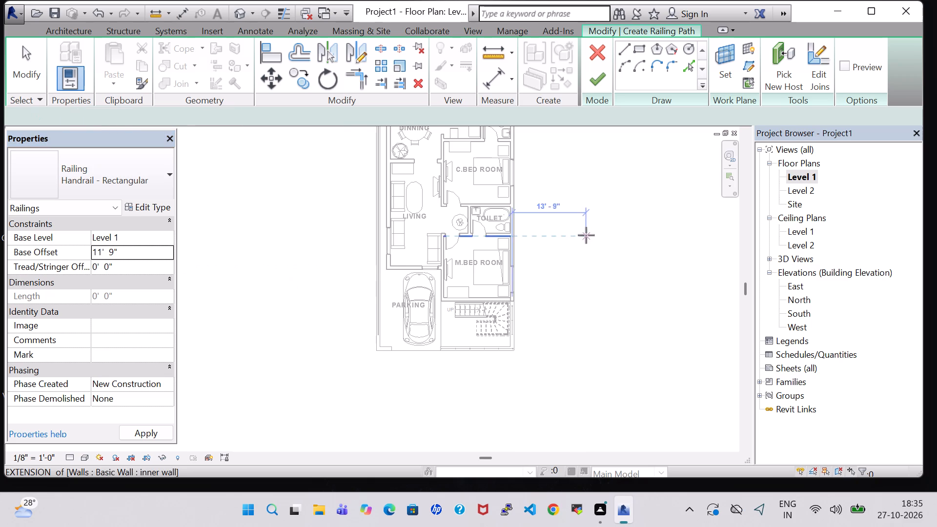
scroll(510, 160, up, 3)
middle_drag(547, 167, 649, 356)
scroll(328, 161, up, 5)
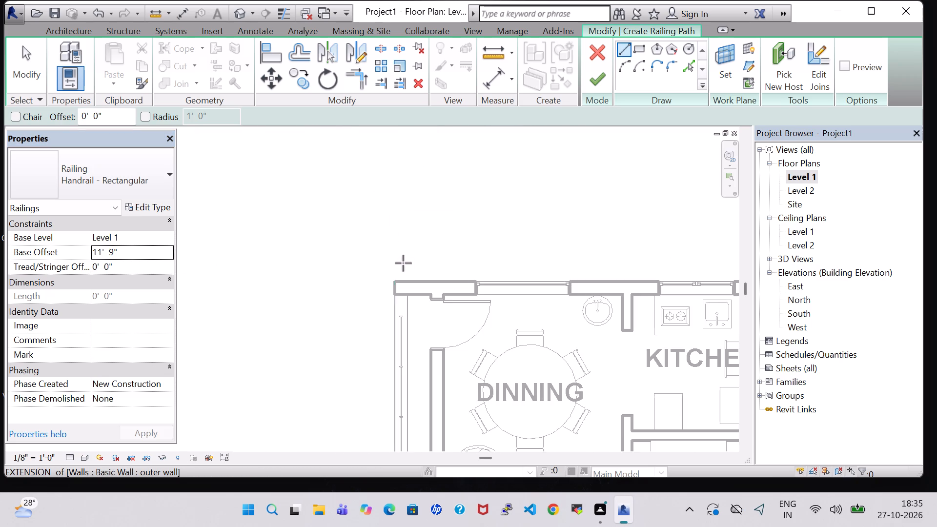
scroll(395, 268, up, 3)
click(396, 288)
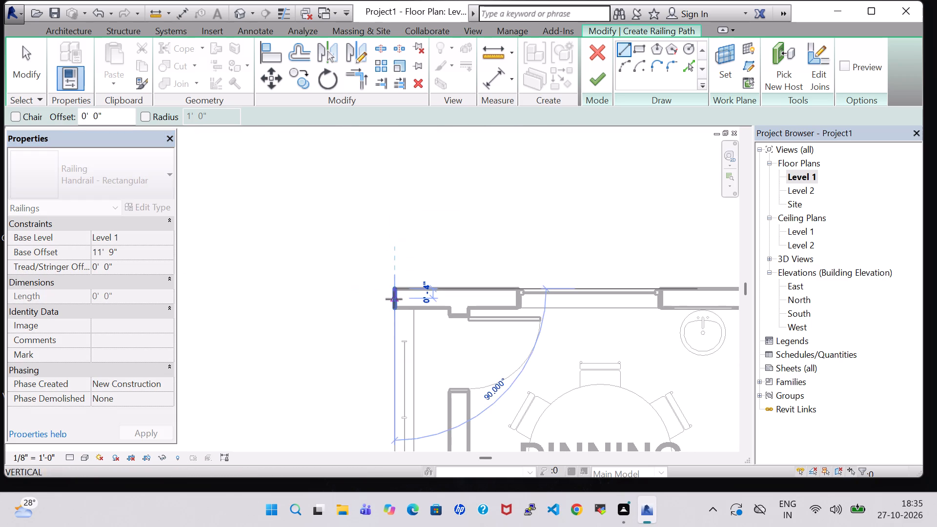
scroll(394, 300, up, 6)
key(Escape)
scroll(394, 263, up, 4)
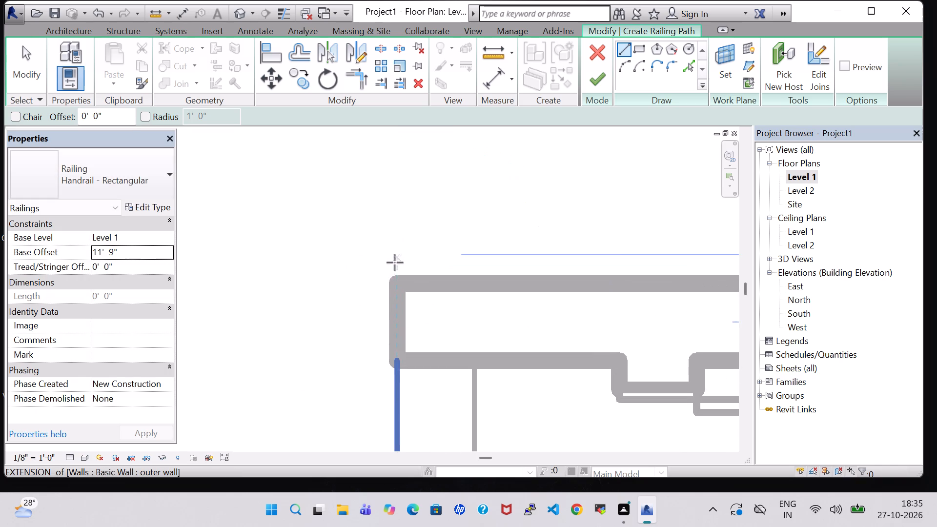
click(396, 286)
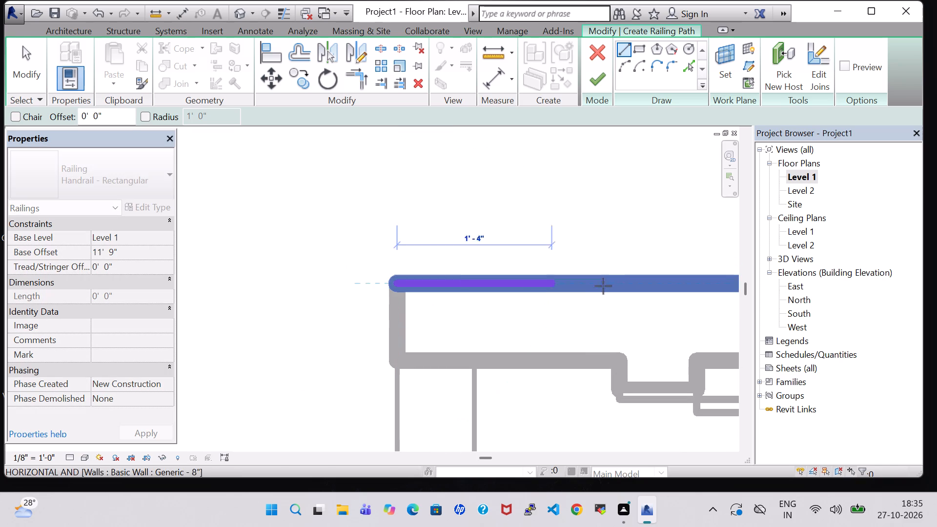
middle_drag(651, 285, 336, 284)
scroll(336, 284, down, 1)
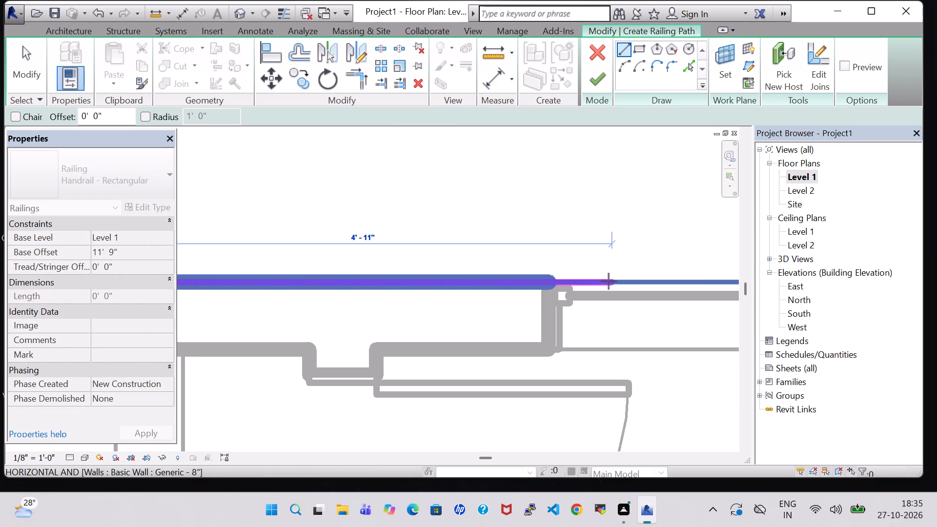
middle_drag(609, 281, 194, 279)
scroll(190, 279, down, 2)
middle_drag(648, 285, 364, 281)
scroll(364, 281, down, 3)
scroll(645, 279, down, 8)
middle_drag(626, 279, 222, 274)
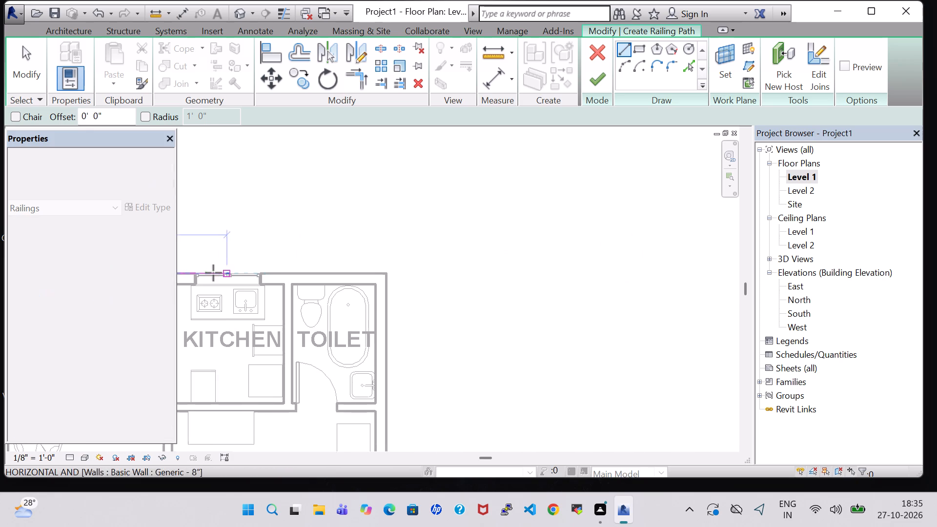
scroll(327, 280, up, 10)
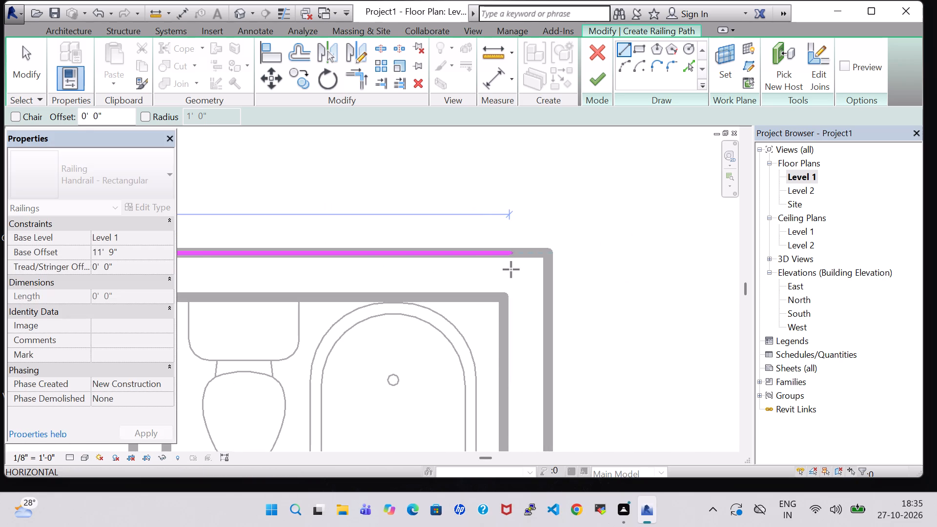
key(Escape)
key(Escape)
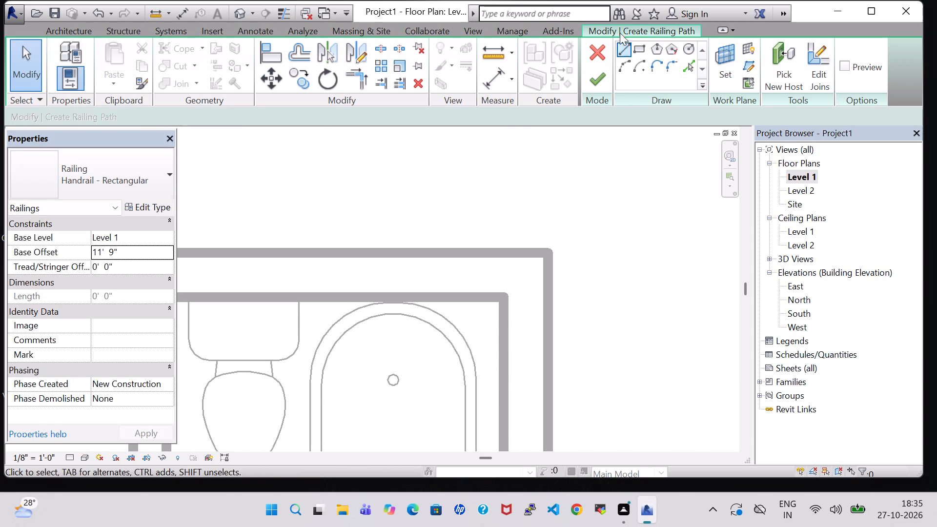
Draw the railing path's rear segment along the middle of the back wall, from the TOILET corner to the DINNING corner.
click(625, 44)
click(528, 275)
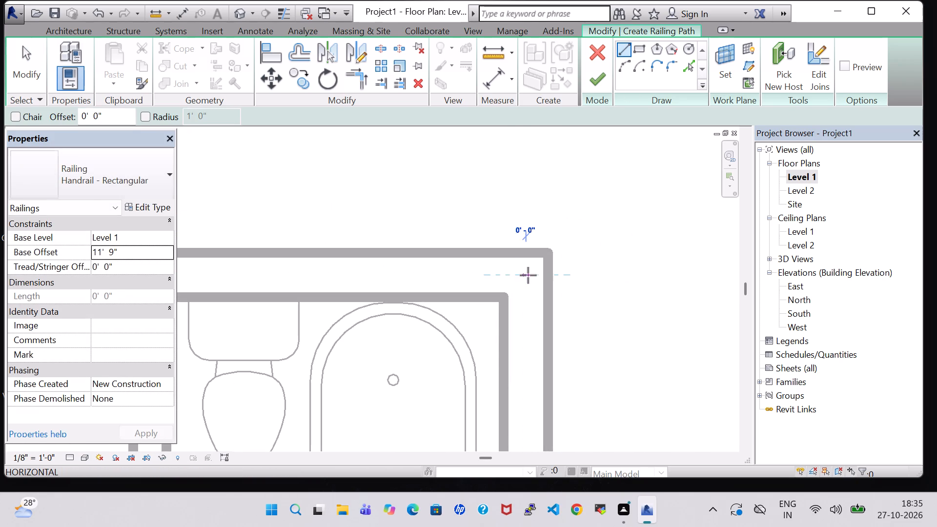
middle_drag(280, 275, 664, 271)
scroll(640, 282, down, 1)
middle_drag(239, 280, 558, 277)
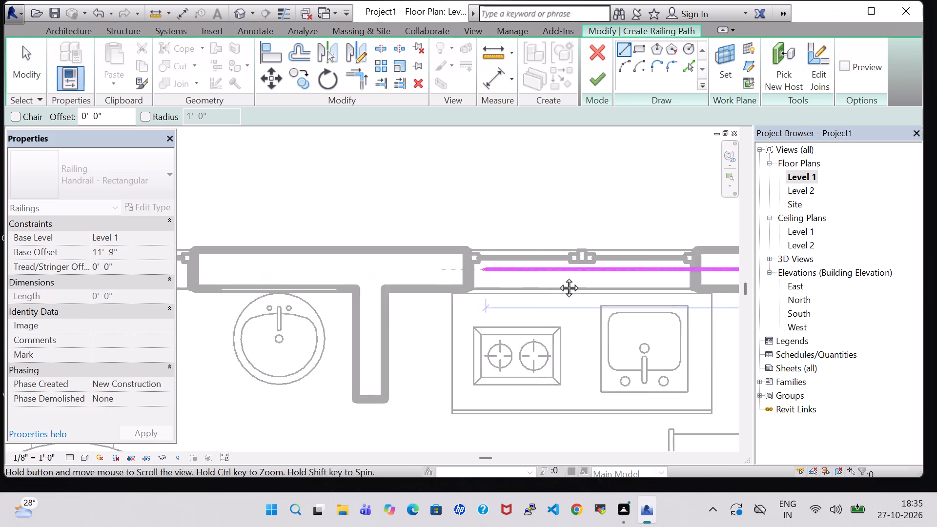
middle_drag(558, 277, 559, 277)
middle_drag(244, 273, 816, 270)
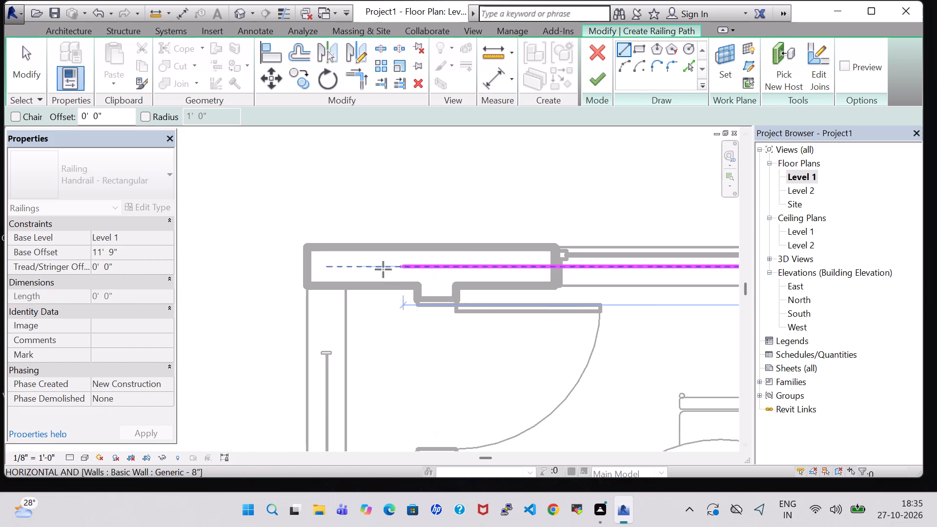
click(324, 265)
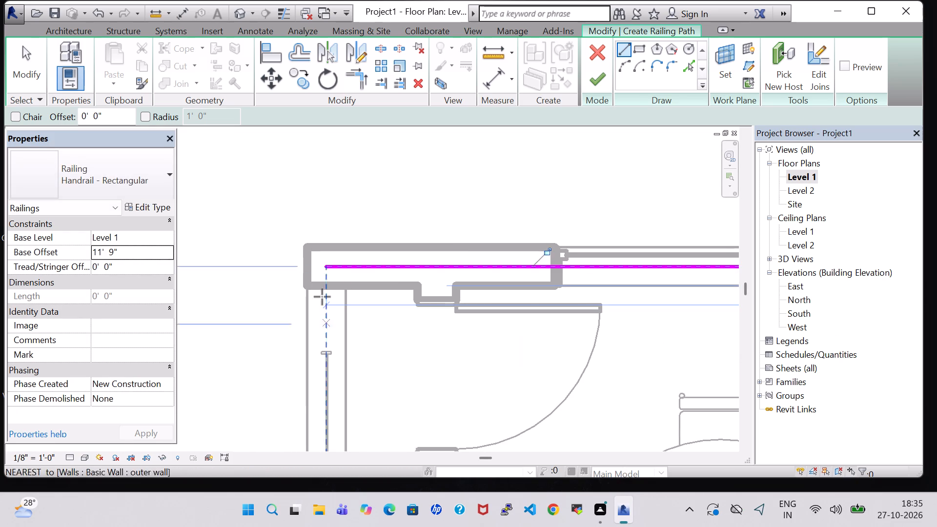
Draw the railing path's side segment from the DINNING rear corner along the outer wall to the PARKING front corner.
click(326, 270)
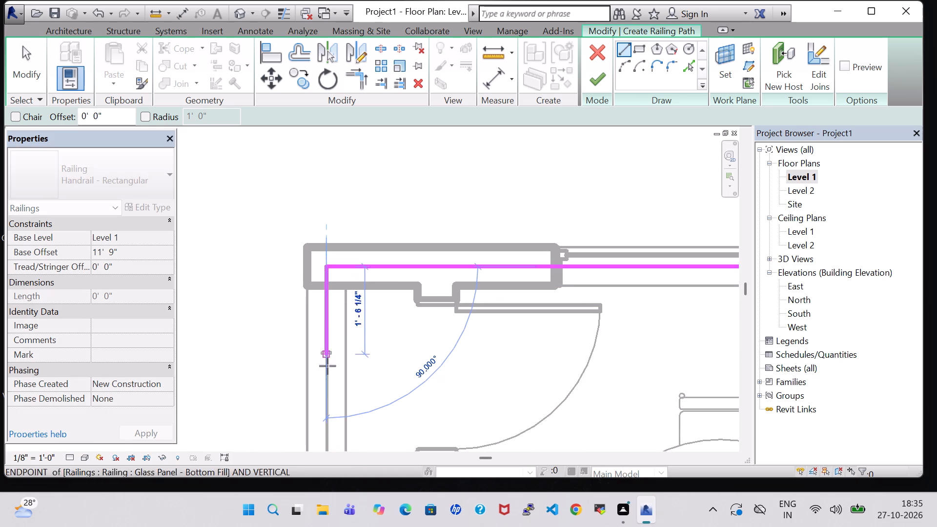
middle_drag(330, 395, 353, 203)
scroll(353, 203, down, 3)
scroll(352, 254, down, 3)
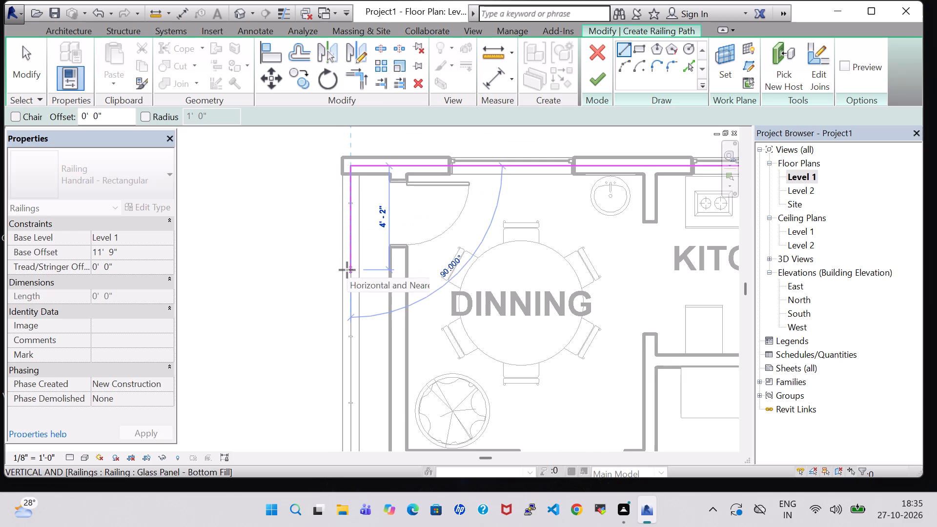
scroll(347, 270, down, 1)
middle_drag(352, 295, 369, 190)
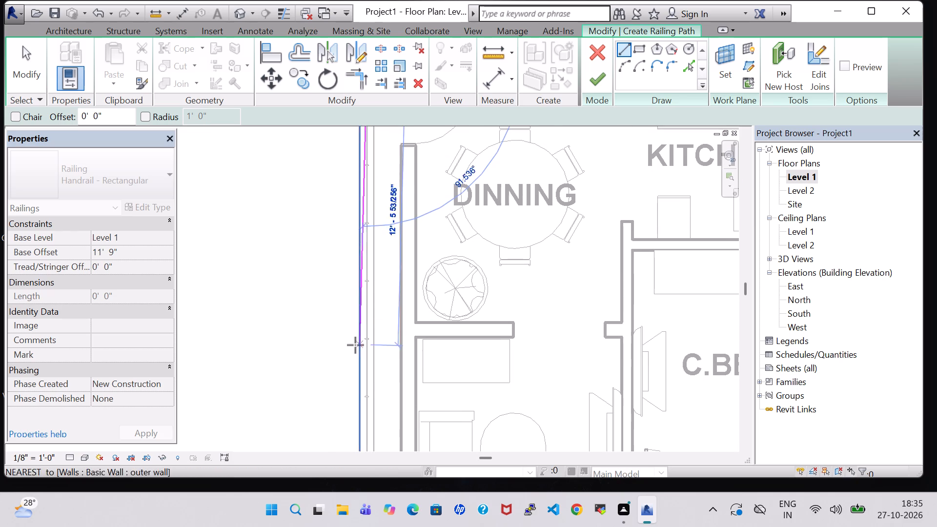
middle_drag(367, 362, 400, 57)
scroll(400, 55, down, 3)
middle_drag(398, 360, 401, 108)
scroll(401, 335, down, 5)
middle_drag(401, 335, 382, 160)
scroll(384, 270, up, 10)
click(374, 223)
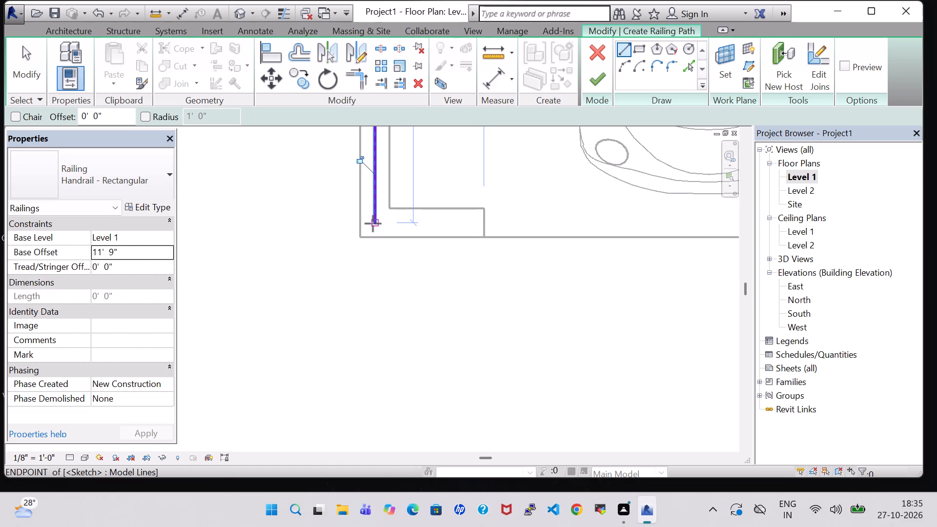
Draw the railing path's front segment from the PARKING corner past the car to the front corner beside the stair.
click(373, 223)
middle_drag(606, 229, 274, 263)
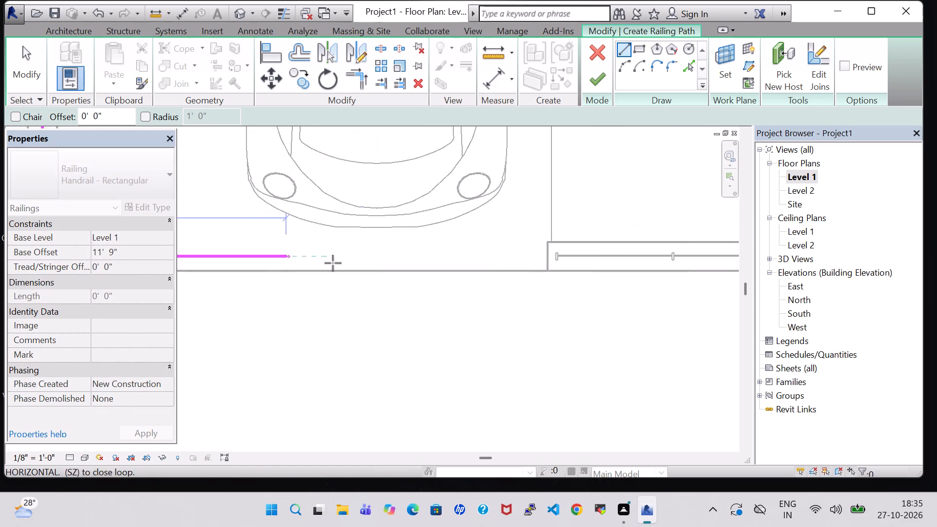
middle_drag(651, 261, 336, 261)
middle_drag(605, 256, 216, 256)
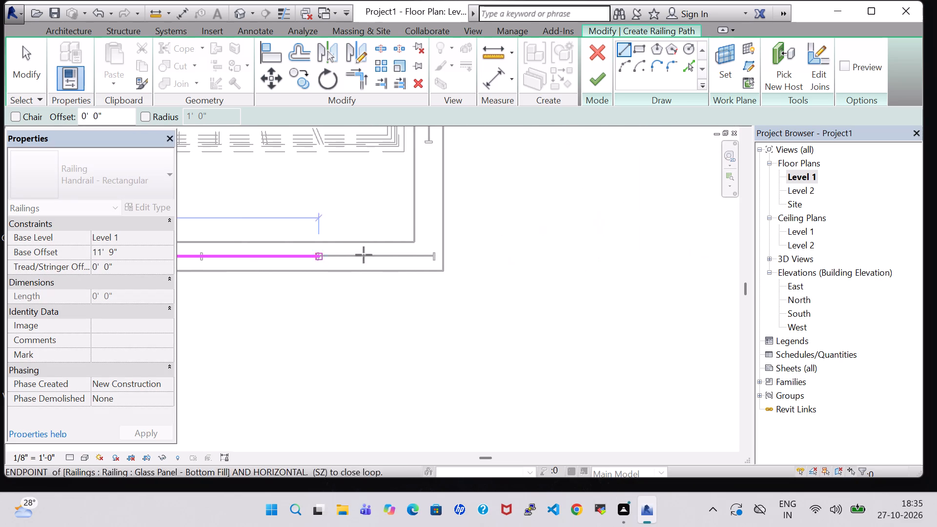
click(428, 255)
Close the railing path with a side segment from the stair's front corner along the bedroom walls to the rear TOILET corner.
click(428, 255)
middle_drag(428, 190, 426, 428)
scroll(427, 397, down, 2)
middle_drag(427, 223, 427, 469)
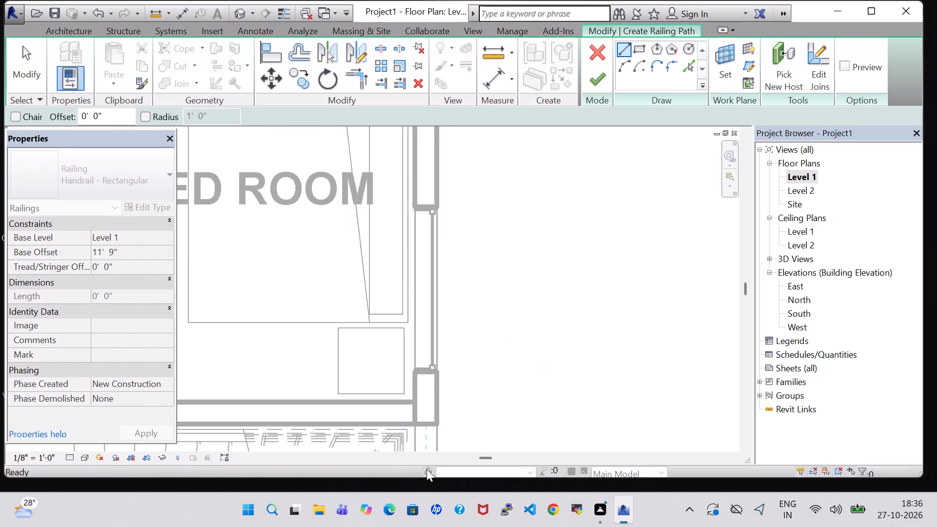
middle_drag(426, 174, 456, 466)
middle_drag(458, 232, 460, 456)
middle_drag(459, 237, 461, 504)
scroll(461, 504, down, 1)
middle_drag(451, 175, 439, 507)
scroll(453, 312, up, 1)
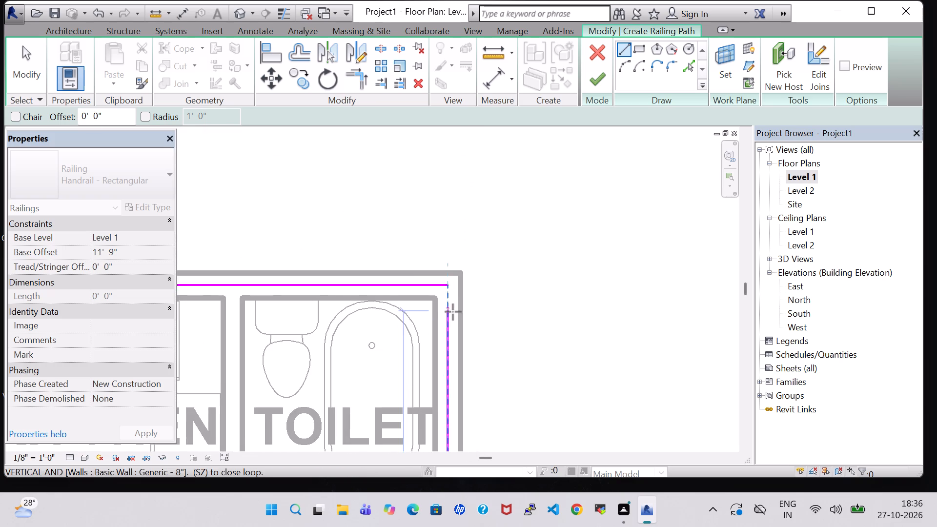
scroll(452, 305, up, 2)
click(444, 276)
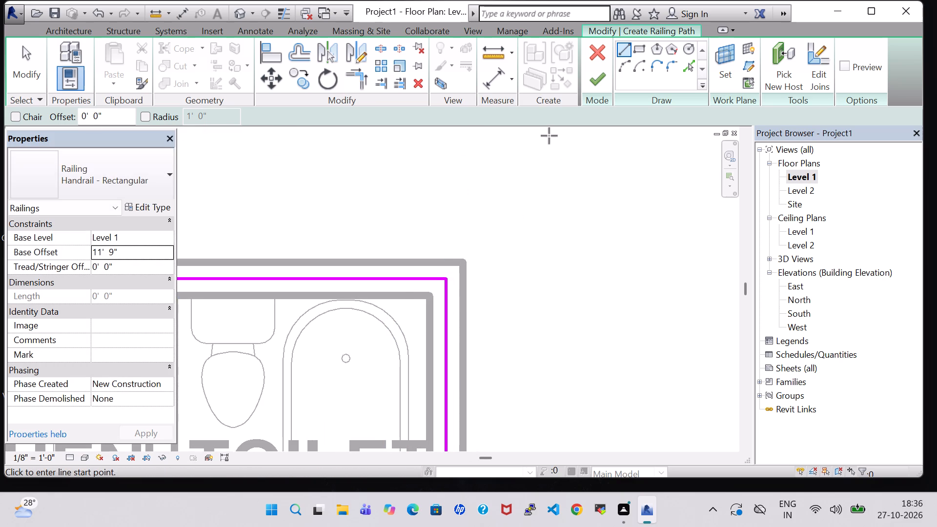
Finish the roof railing sketch and, in the 3D view, change the railing to the Glass Panel - Bottom Fill type.
click(608, 72)
click(242, 12)
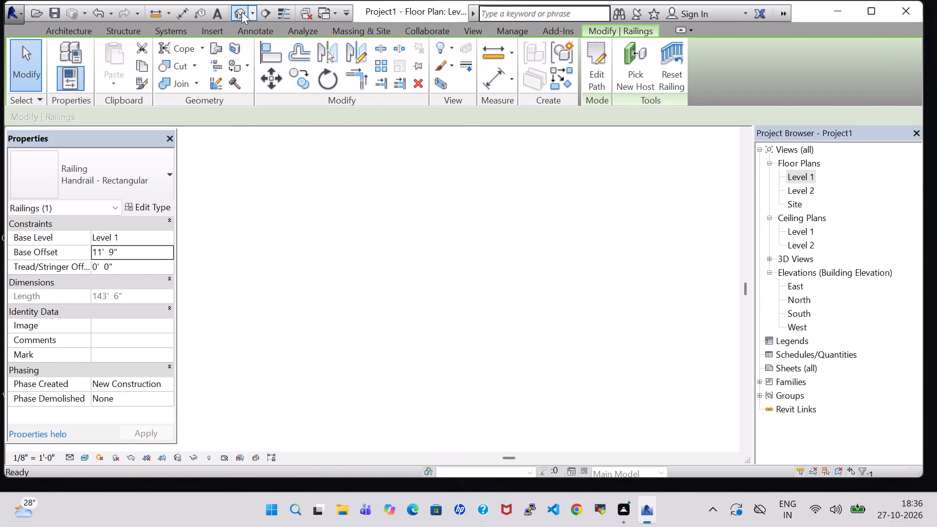
click(515, 242)
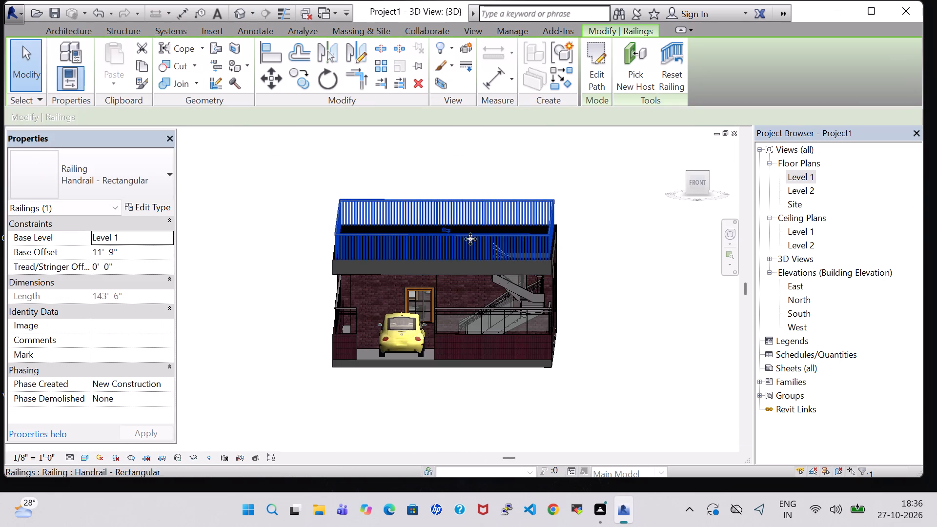
click(87, 184)
click(102, 247)
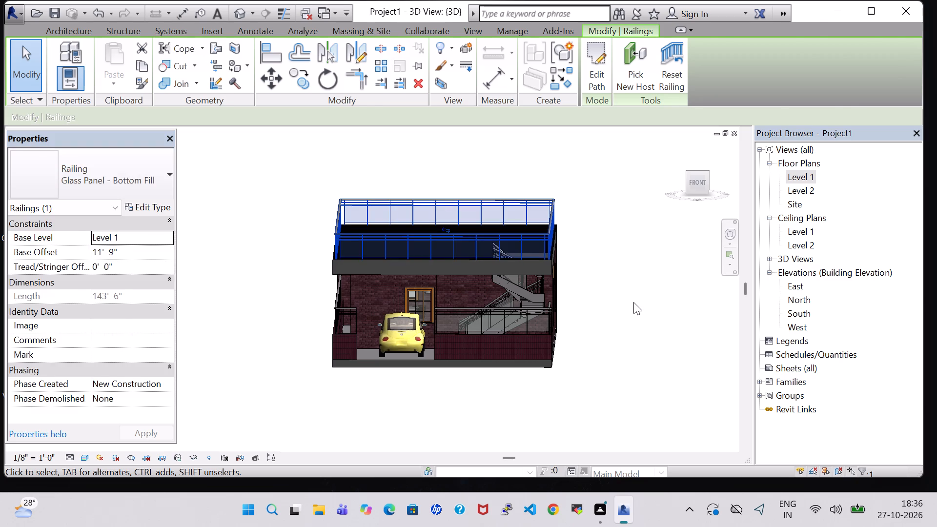
click(632, 302)
Examine the roof's glass railing in 3D from above, from the corner and from the house front.
scroll(586, 253, up, 8)
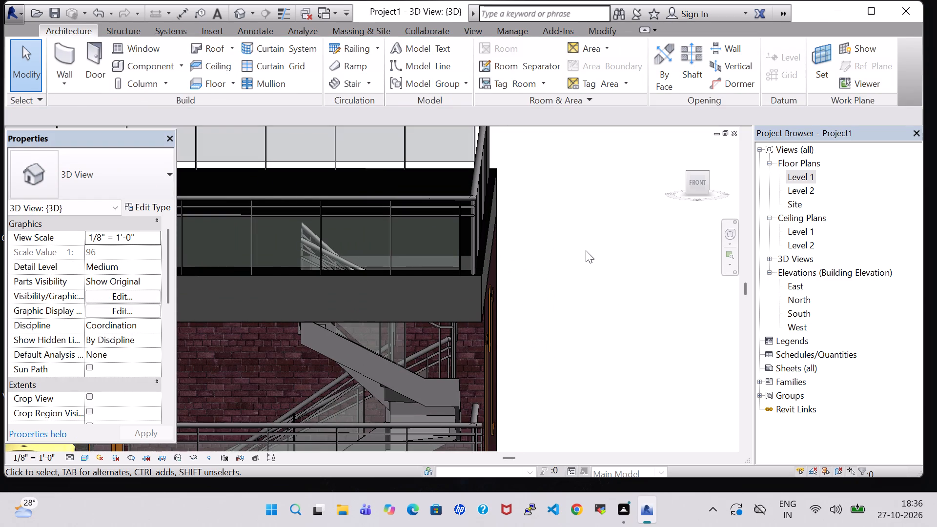
shift+middle_drag(603, 295, 625, 351)
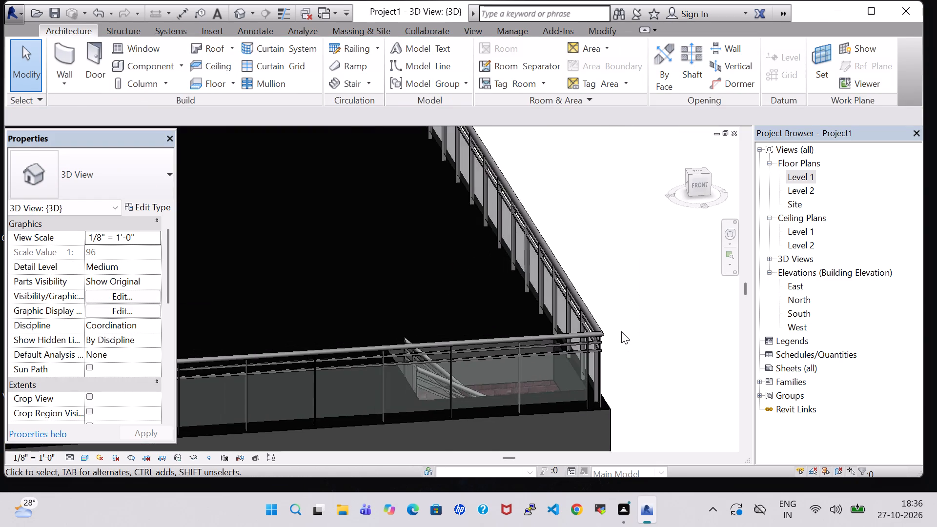
scroll(621, 331, down, 5)
shift+middle_drag(664, 319, 625, 277)
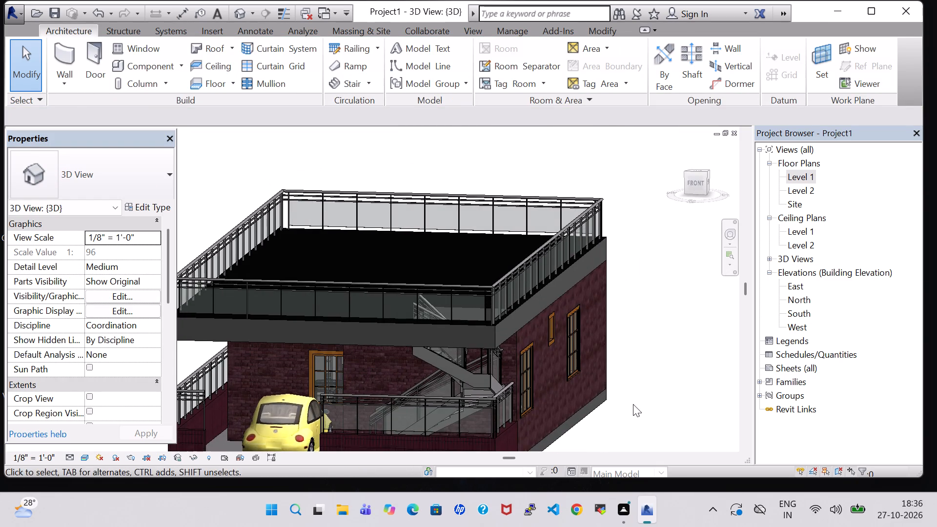
shift+middle_drag(633, 404, 650, 380)
middle_drag(634, 378, 661, 310)
shift+middle_drag(647, 302, 645, 325)
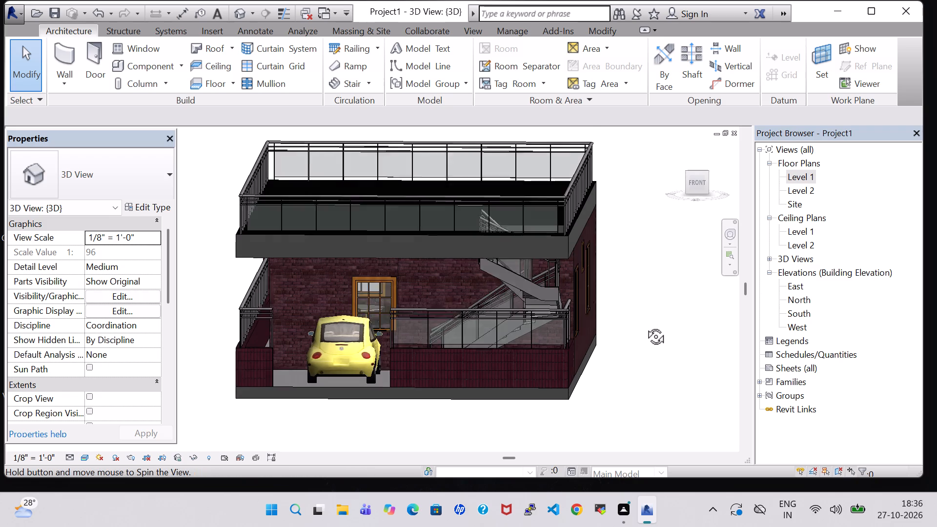
shift+middle_drag(645, 325, 645, 326)
Open the Level 1 floor plan and look over the rooms from the rear TOILET to PARKING and the stair.
double_click(797, 175)
scroll(615, 237, down, 6)
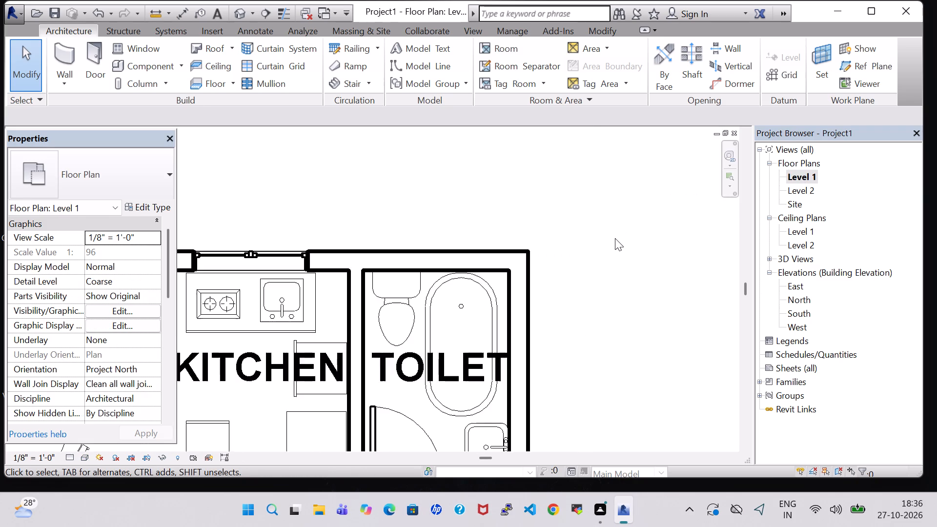
scroll(615, 238, down, 8)
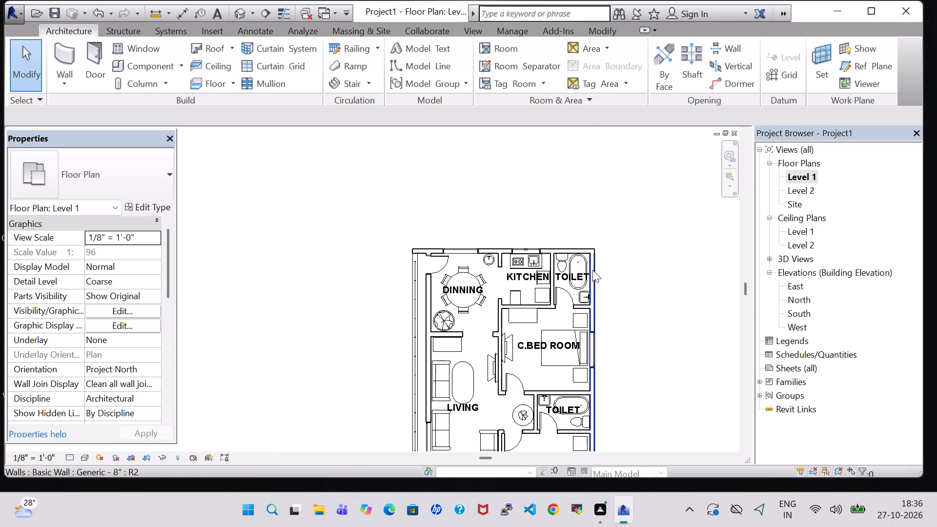
middle_drag(637, 363, 601, 245)
middle_drag(601, 349, 606, 298)
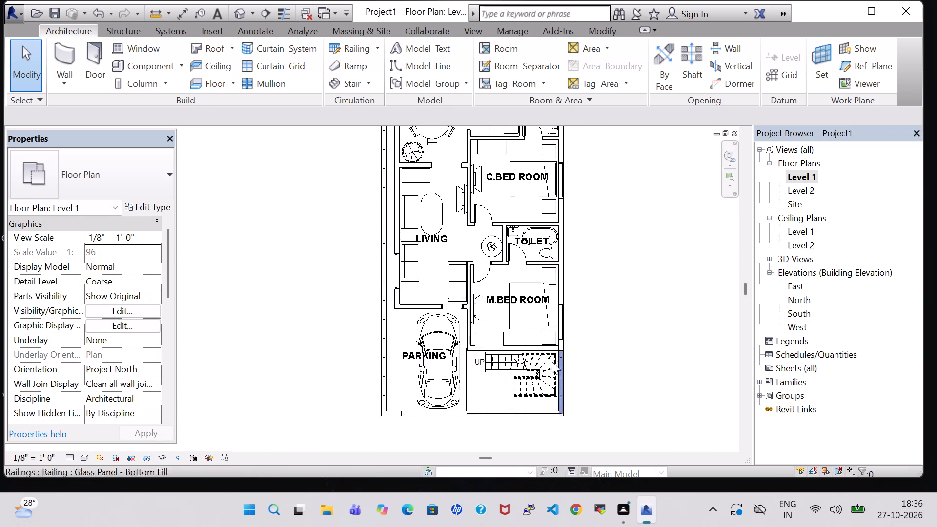
scroll(534, 366, up, 1)
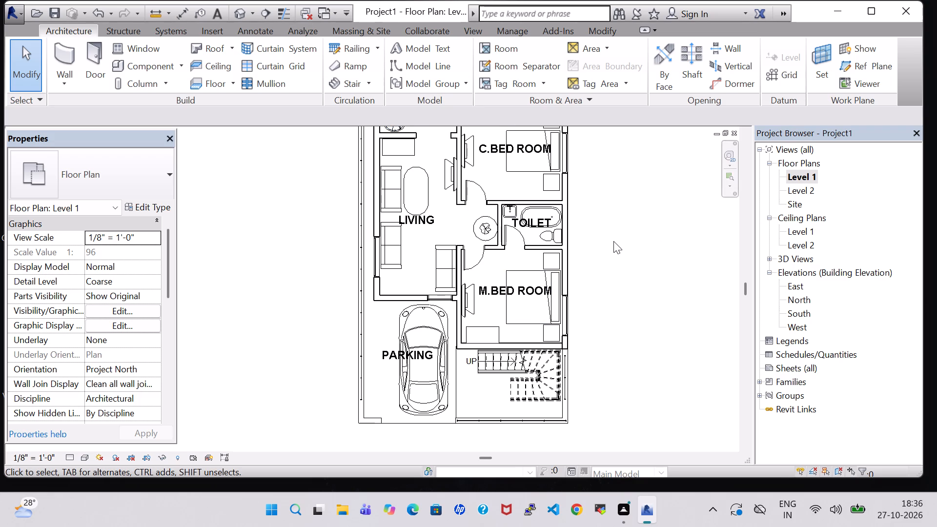
scroll(613, 229, up, 4)
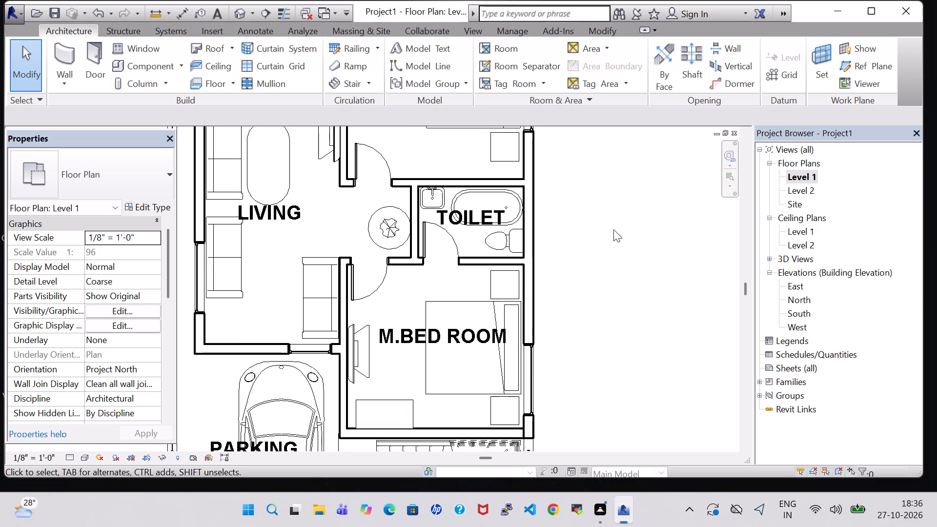
middle_drag(610, 200, 612, 328)
scroll(599, 305, down, 2)
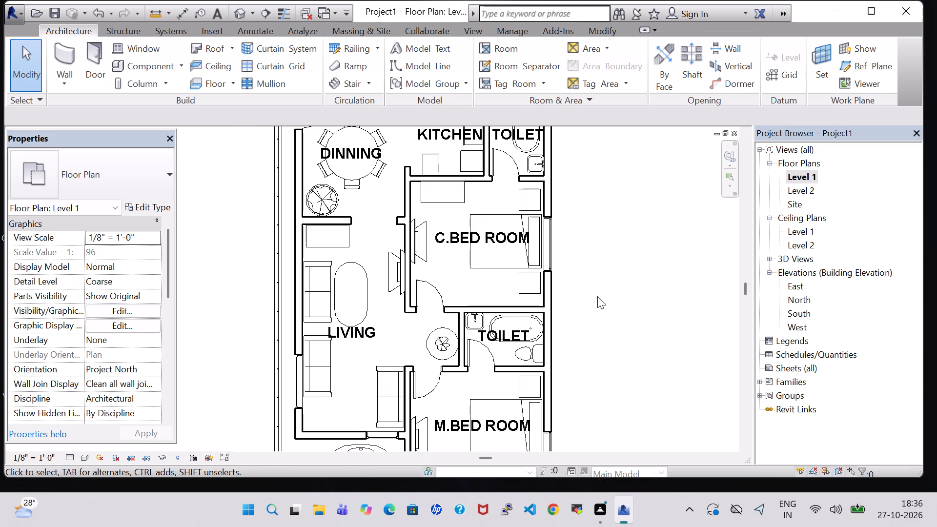
Load the Mirror-Ellipse family from the US Imperial library's Furniture folder.
click(124, 71)
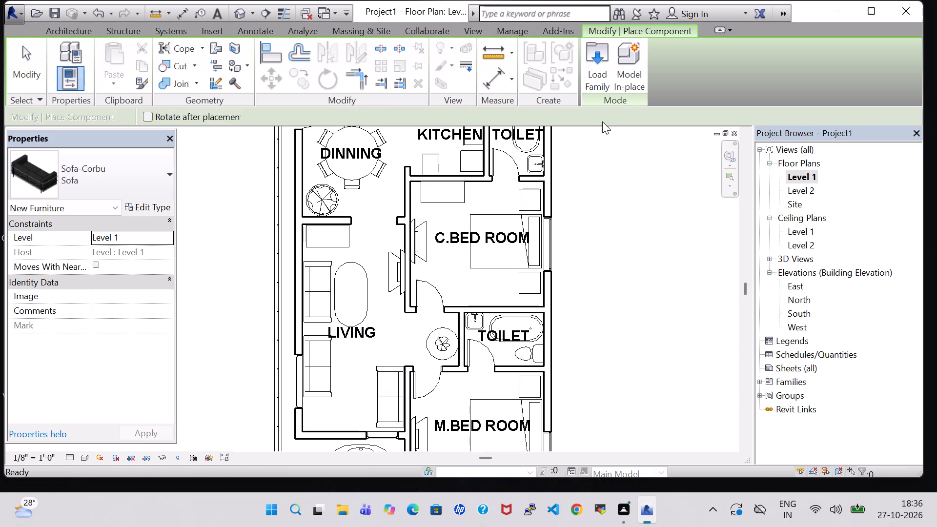
click(595, 61)
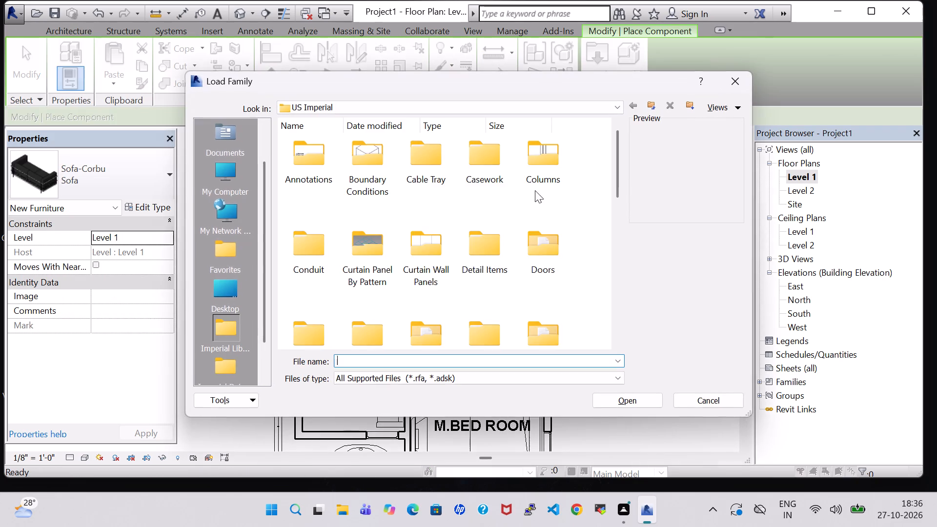
scroll(550, 253, down, 1)
double_click(547, 208)
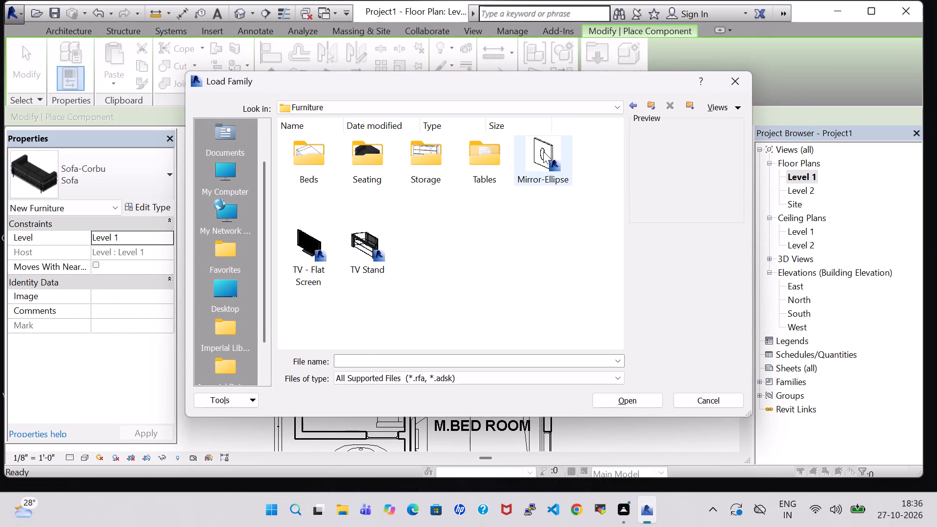
click(543, 151)
click(651, 410)
click(650, 408)
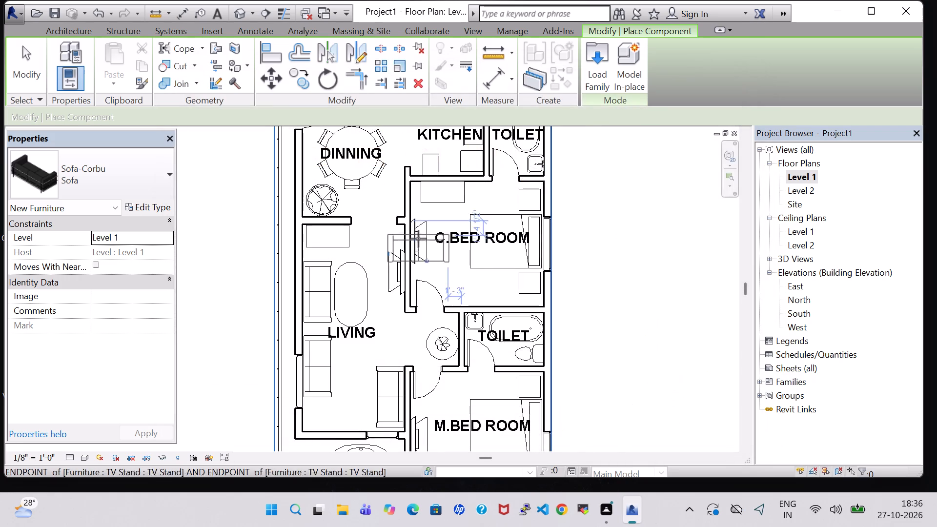
key(Escape)
key(Escape)
key(Escape)
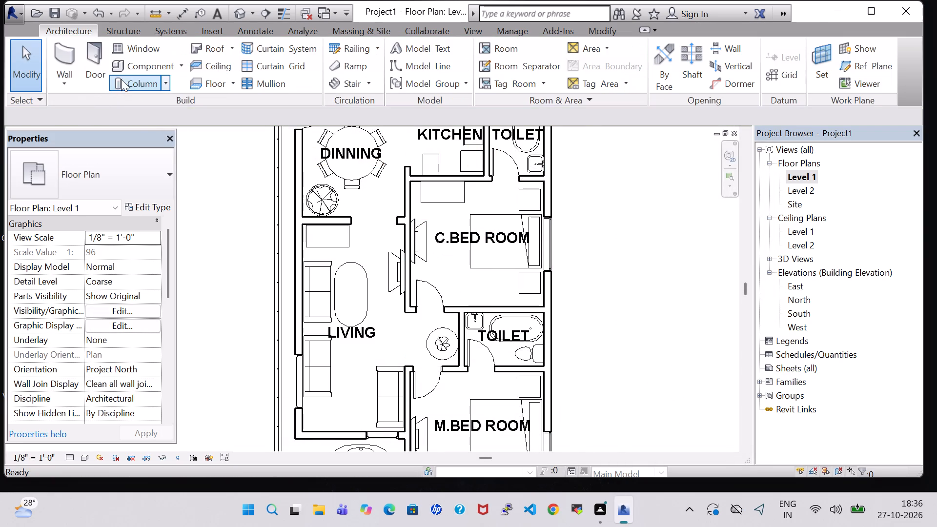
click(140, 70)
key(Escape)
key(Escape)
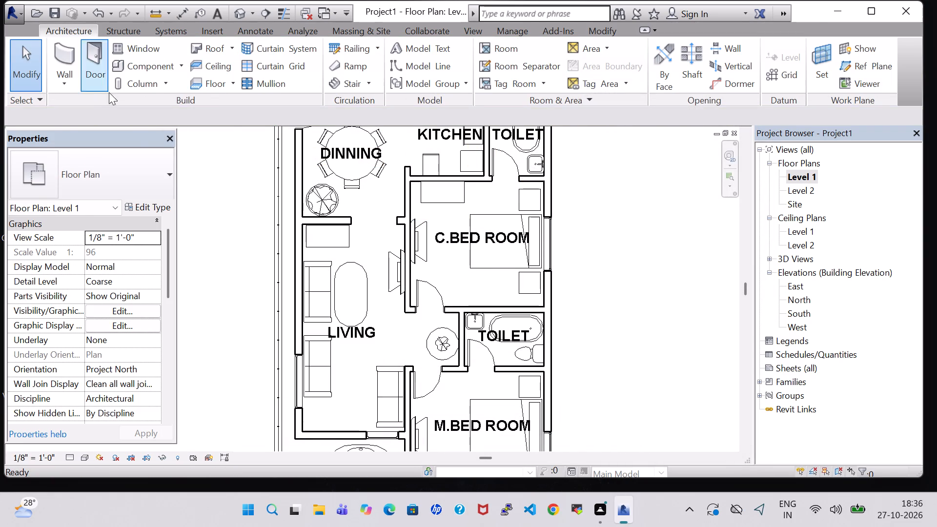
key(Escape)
Place a 24" x 48" Mirror-Ellipse on the wall between C.BED ROOM and the TOILET, in line with the TOILET's sink.
click(132, 68)
click(127, 171)
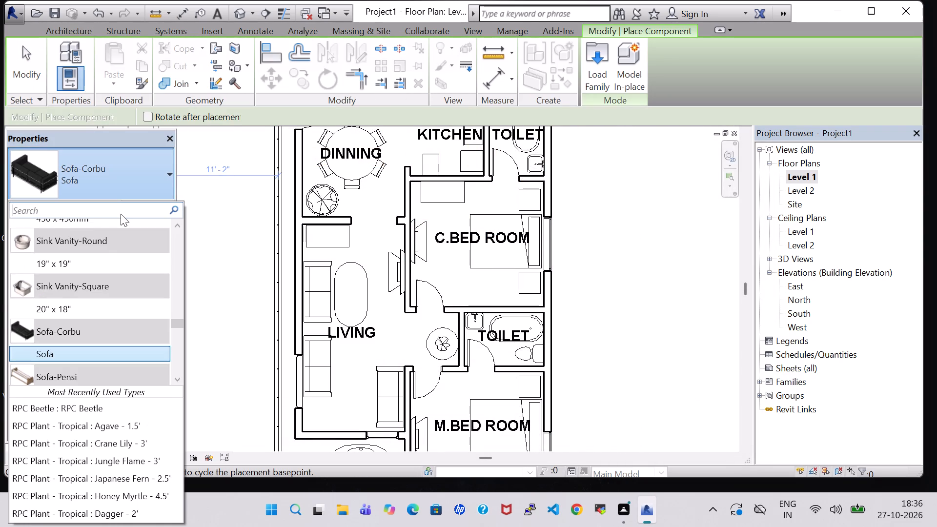
key(m)
key(i)
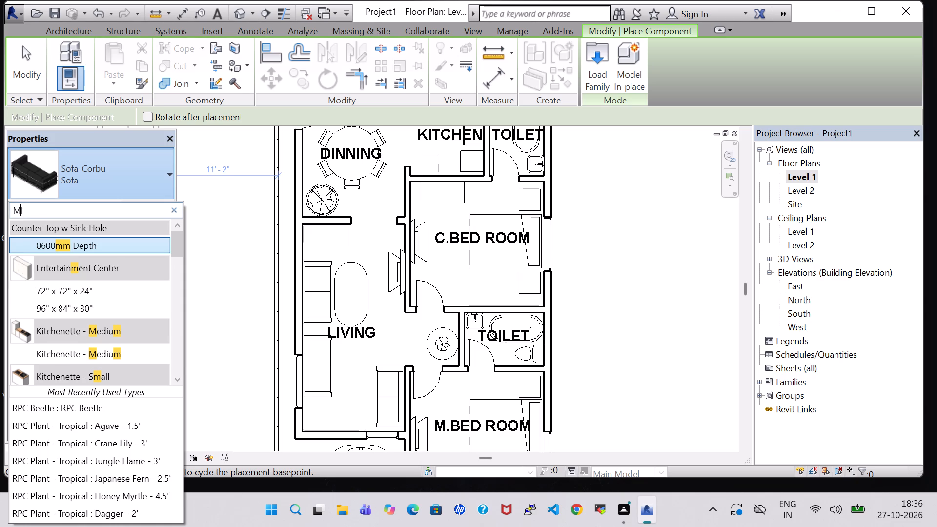
click(78, 291)
scroll(453, 307, up, 4)
scroll(498, 280, up, 4)
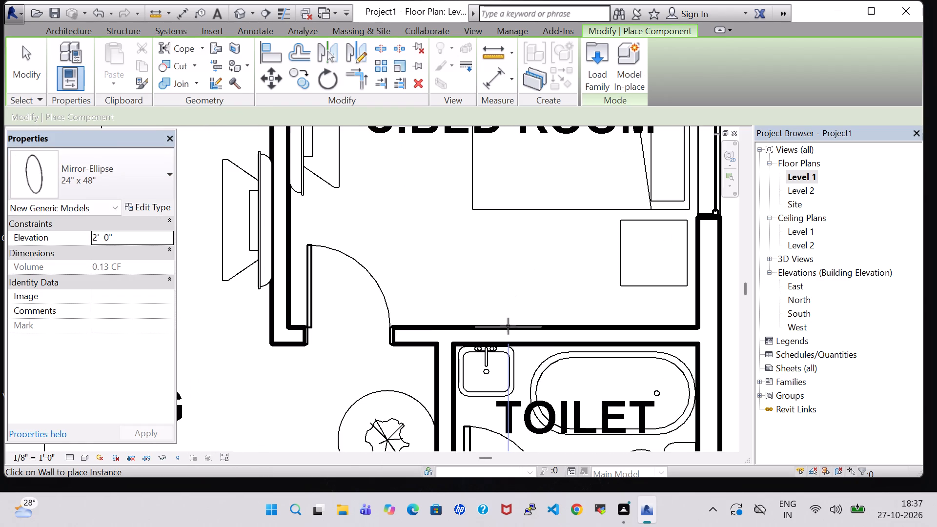
scroll(505, 328, up, 4)
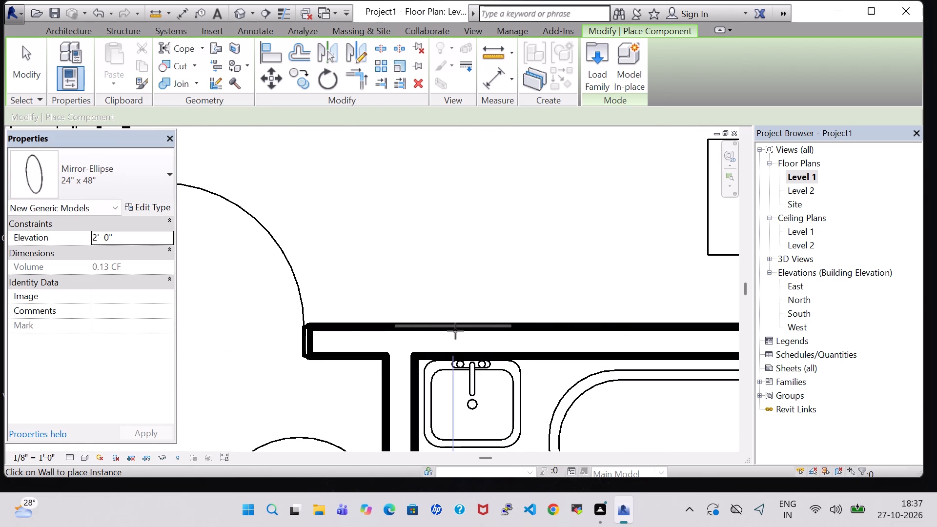
click(455, 331)
key(Escape)
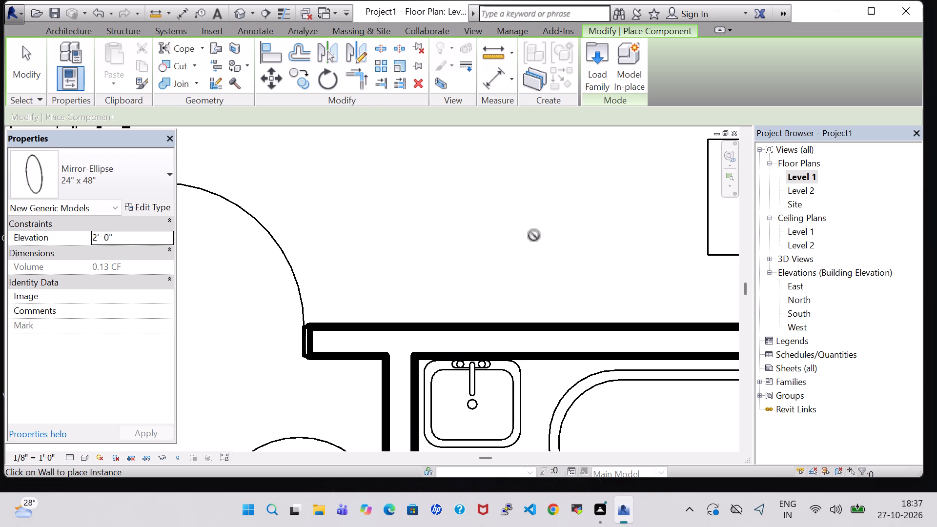
key(Escape)
Place a 60" x 48" Table-Ellipse in C.BED ROOM, in front of the wall with the elliptical mirror.
click(141, 65)
click(152, 155)
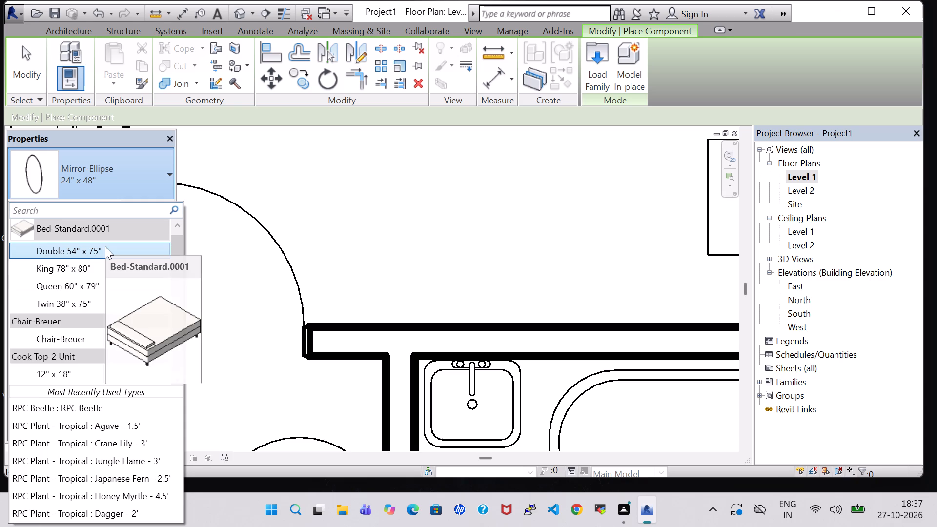
key(e)
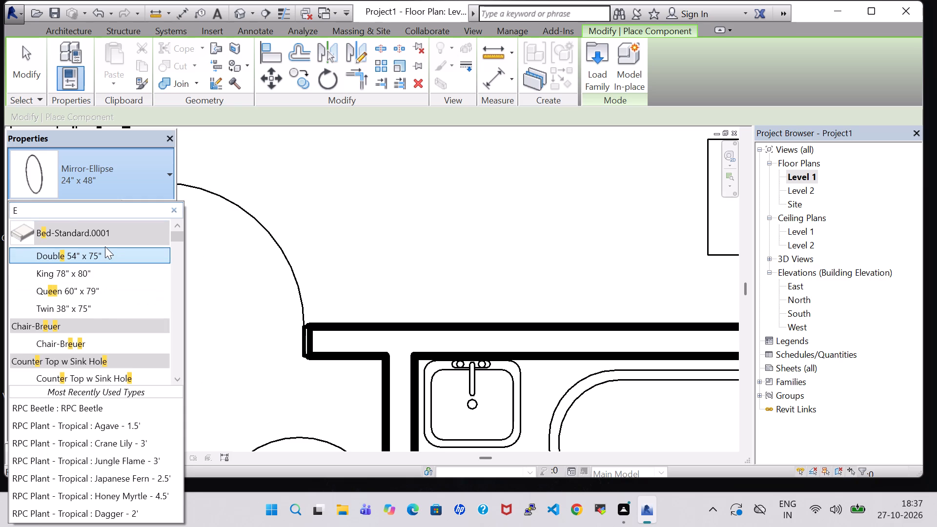
key(c)
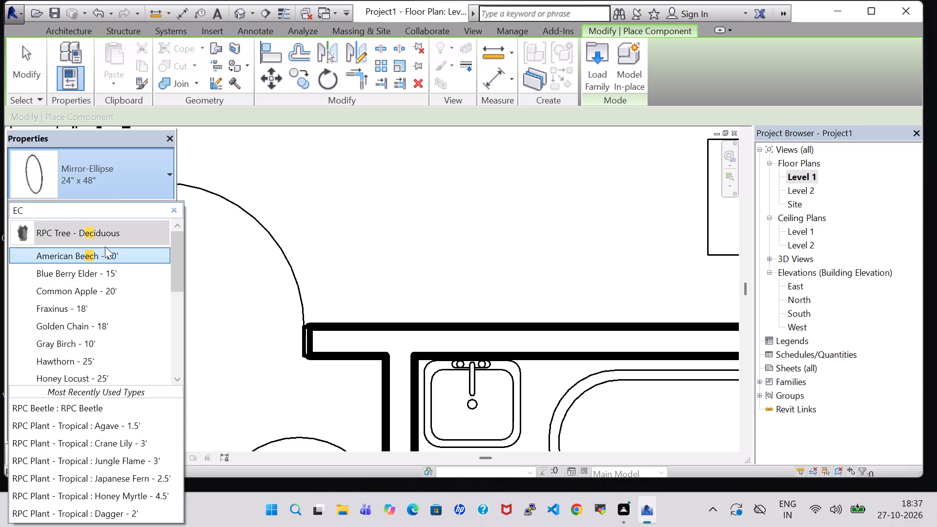
key(BackSpace)
key(s)
key(BackSpace)
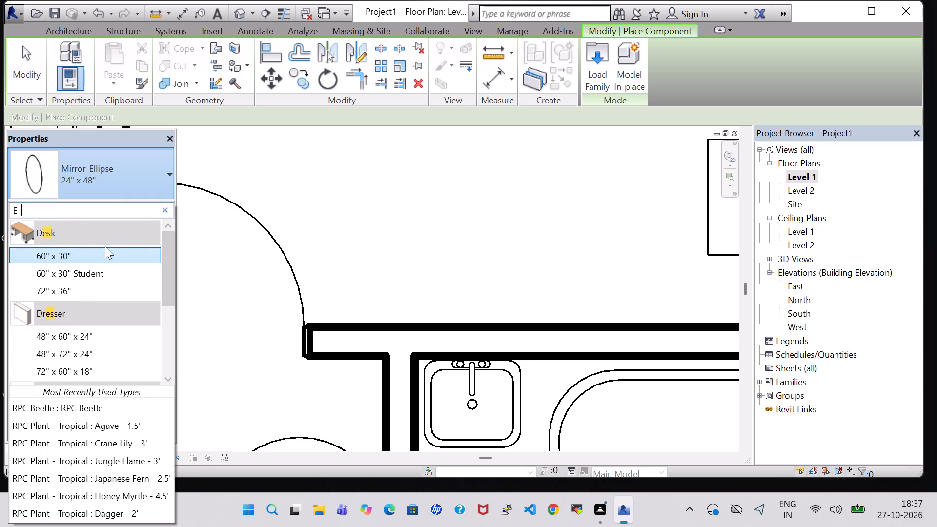
text(CL)
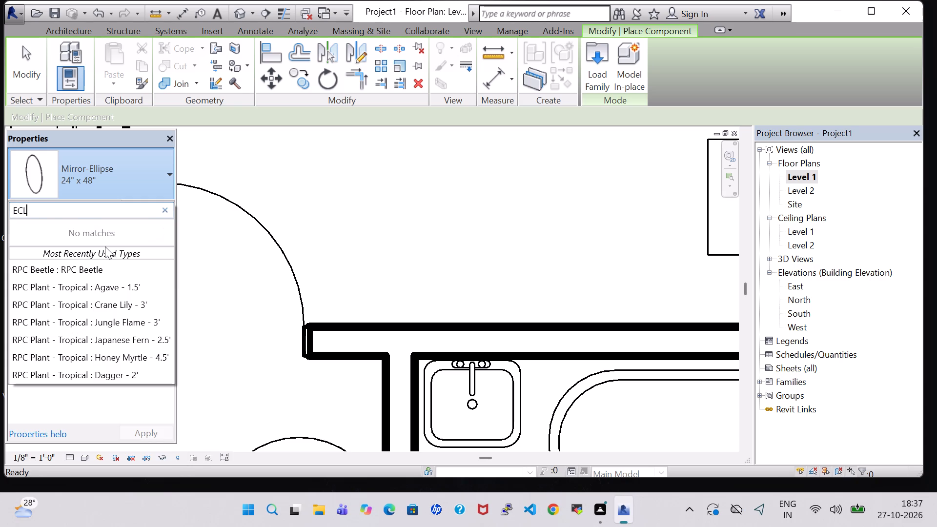
key(BackSpace)
key(BackSpace)
key(BackSpace)
text(TAB)
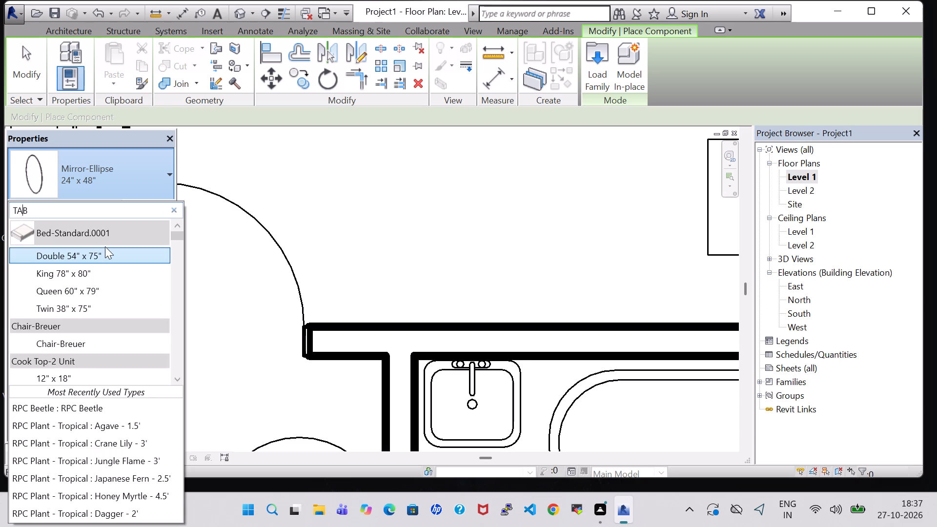
scroll(70, 306, down, 3)
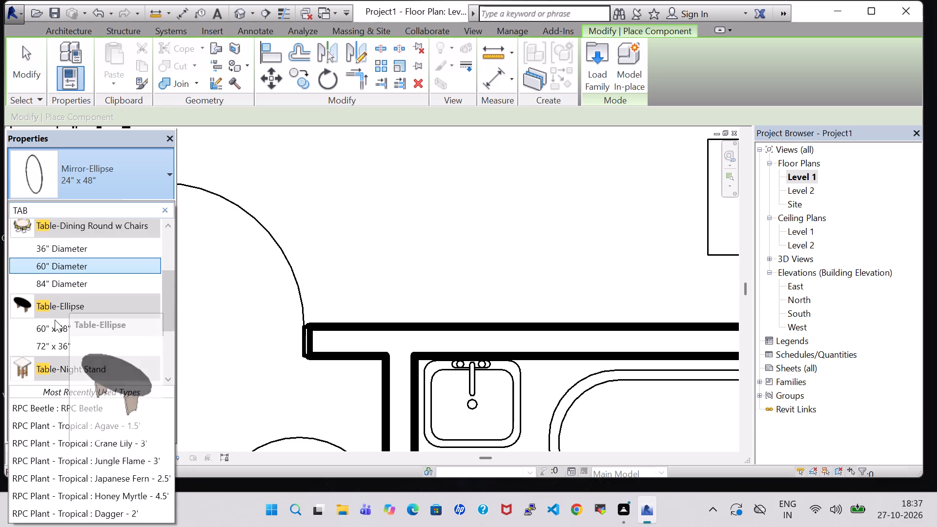
click(58, 328)
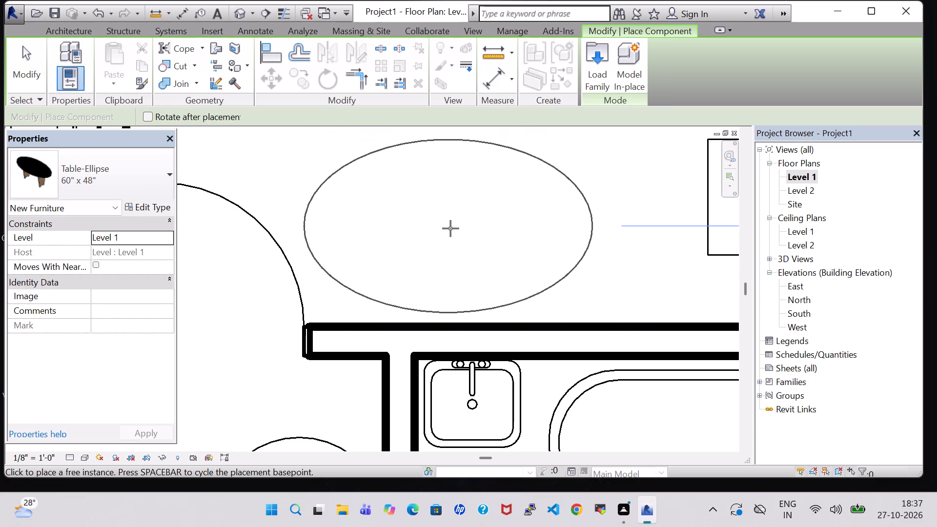
click(455, 228)
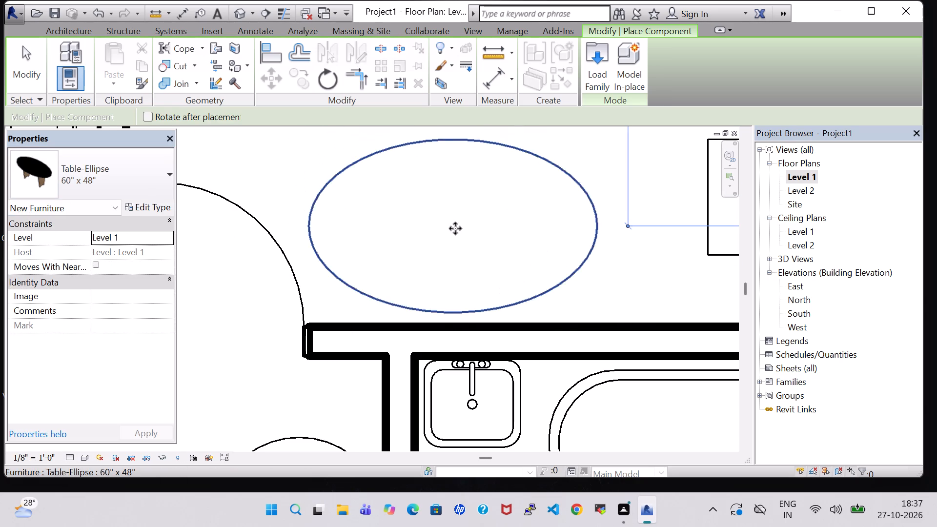
key(Escape)
key(Escape)
Set the Table-Ellipse 60" x 48" type's Length to 3' 0".
click(581, 191)
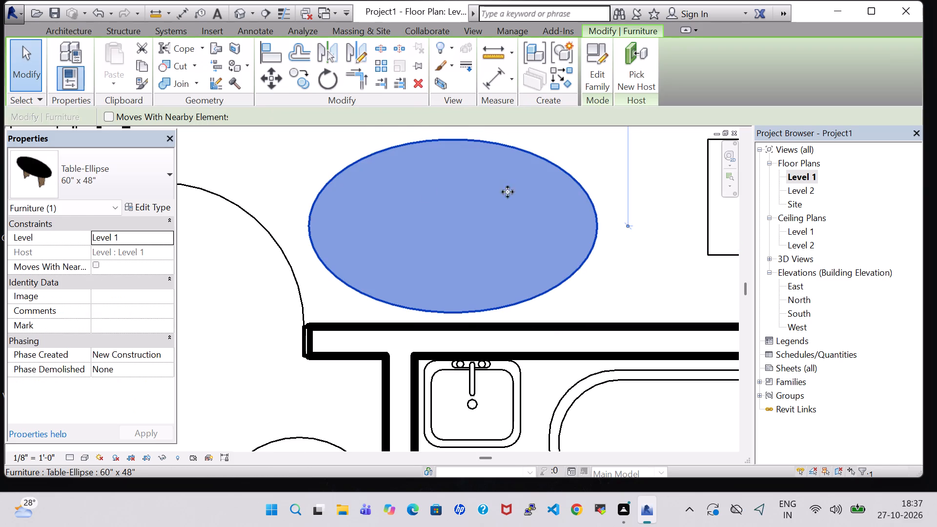
click(139, 211)
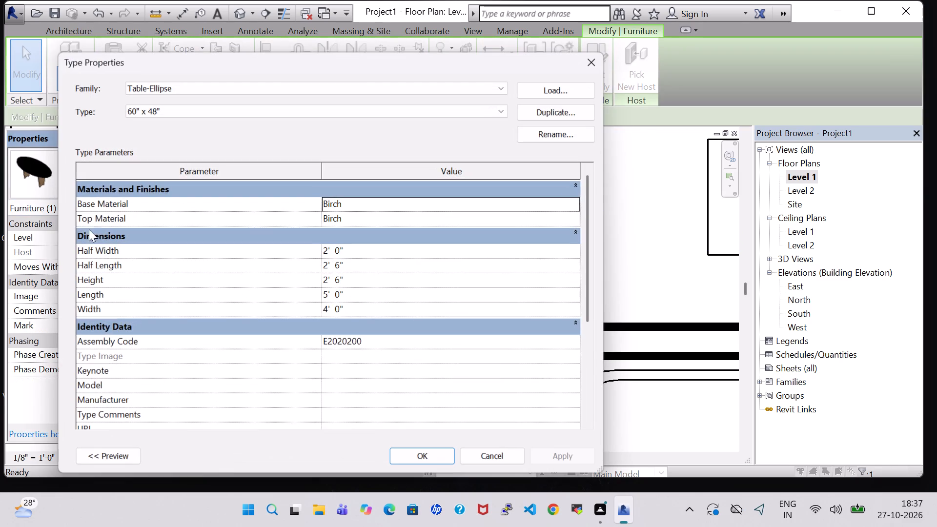
click(328, 306)
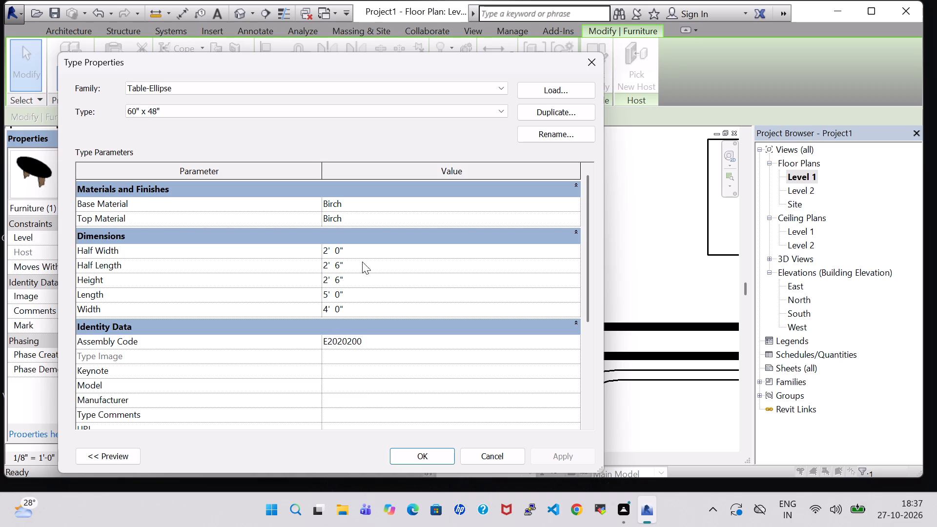
click(328, 294)
key(BackSpace)
key(3)
click(565, 462)
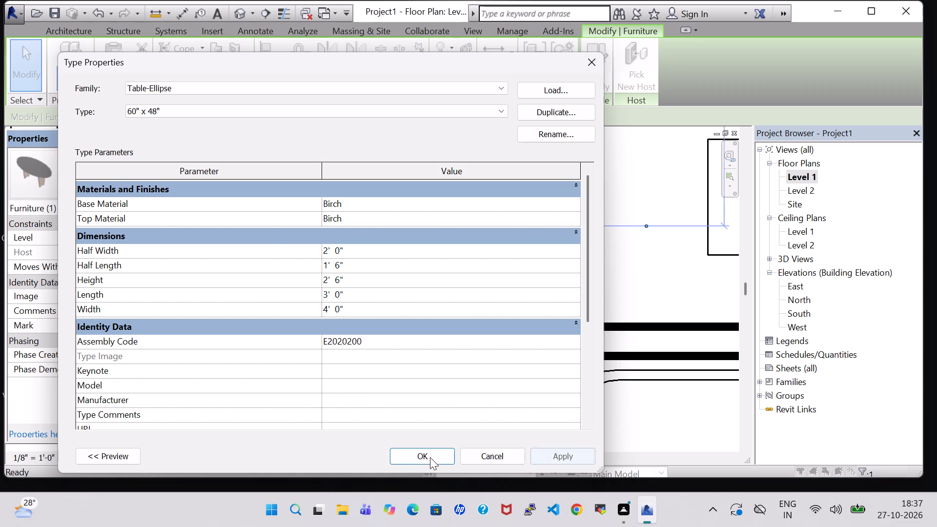
click(423, 453)
click(582, 280)
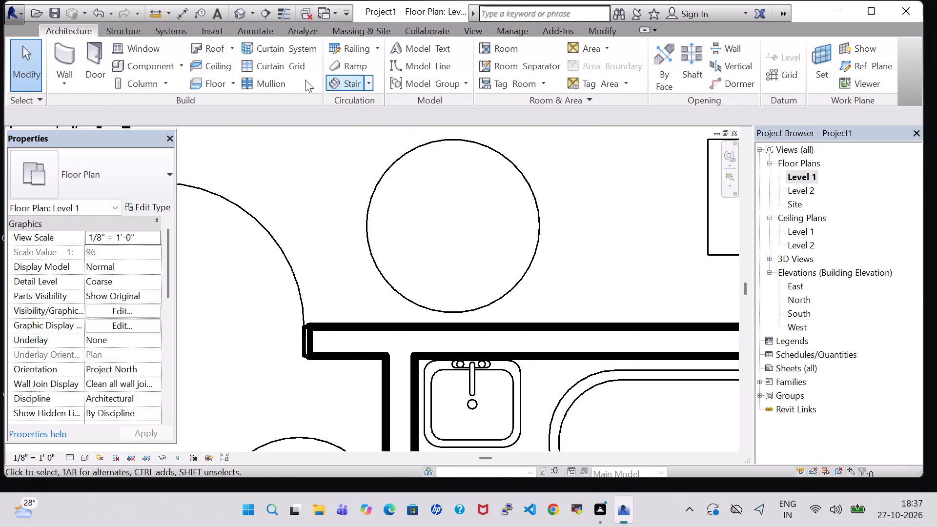
Hide the Roofs category in the {3D} view.
click(244, 7)
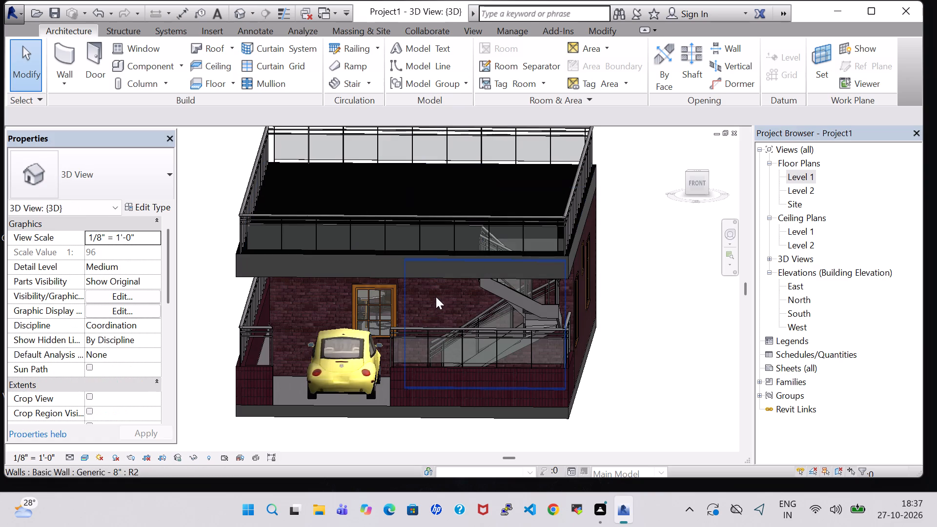
text(VV)
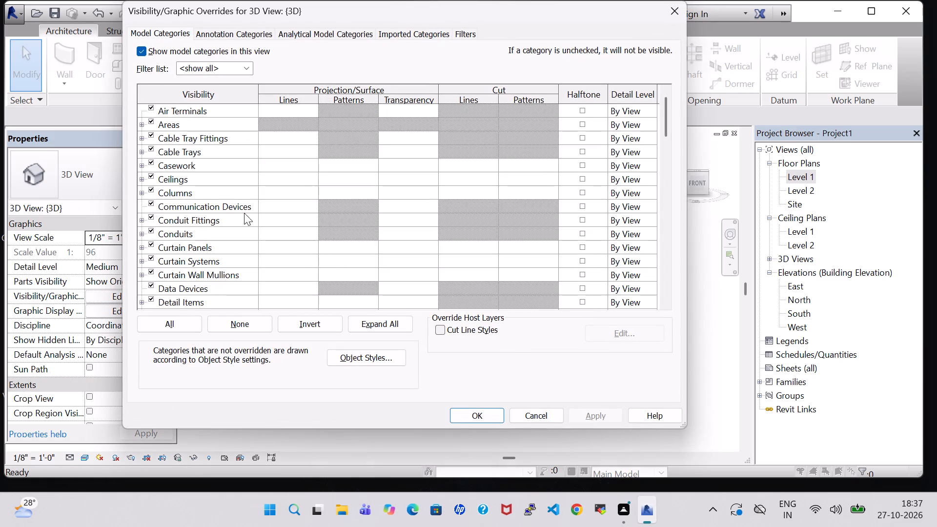
click(192, 201)
key(r)
scroll(192, 203, down, 6)
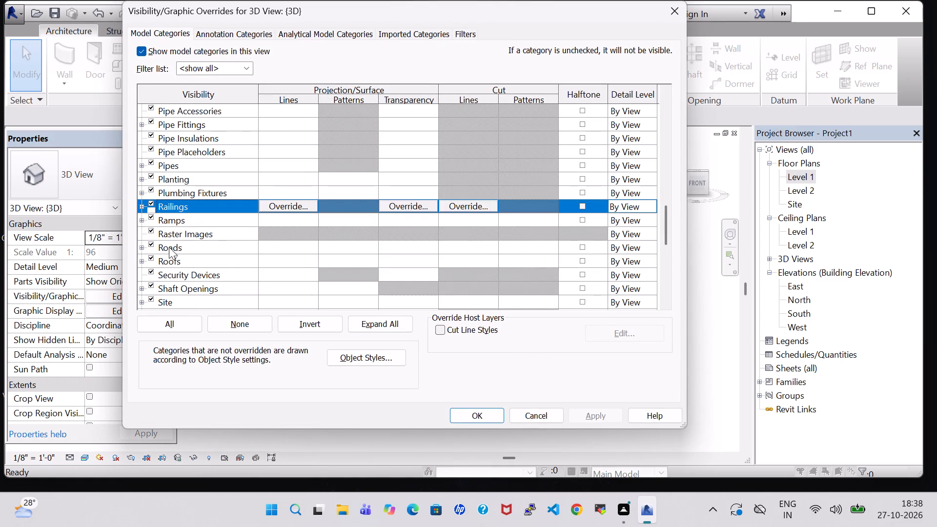
click(153, 258)
click(584, 416)
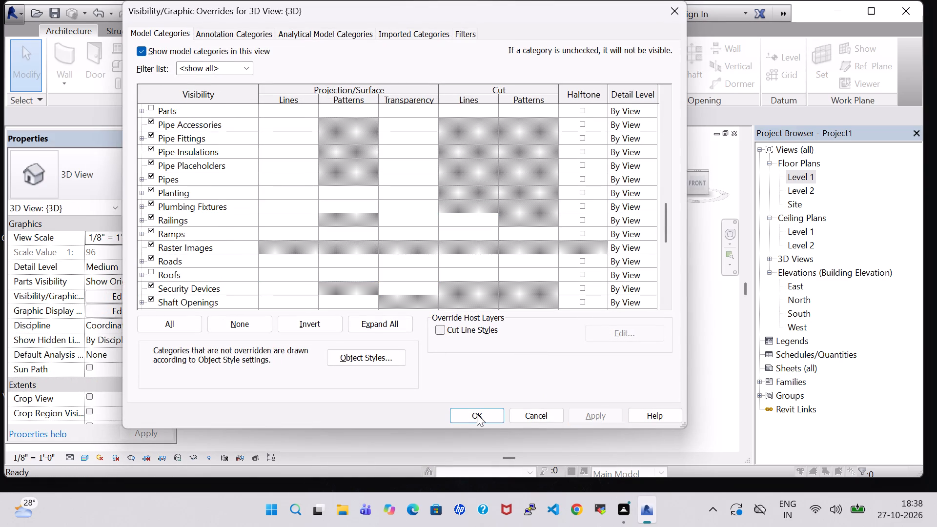
click(477, 414)
Rotate the elliptical table in front of the mirror by 90 degrees in the 3D view.
shift+middle_drag(642, 291, 661, 435)
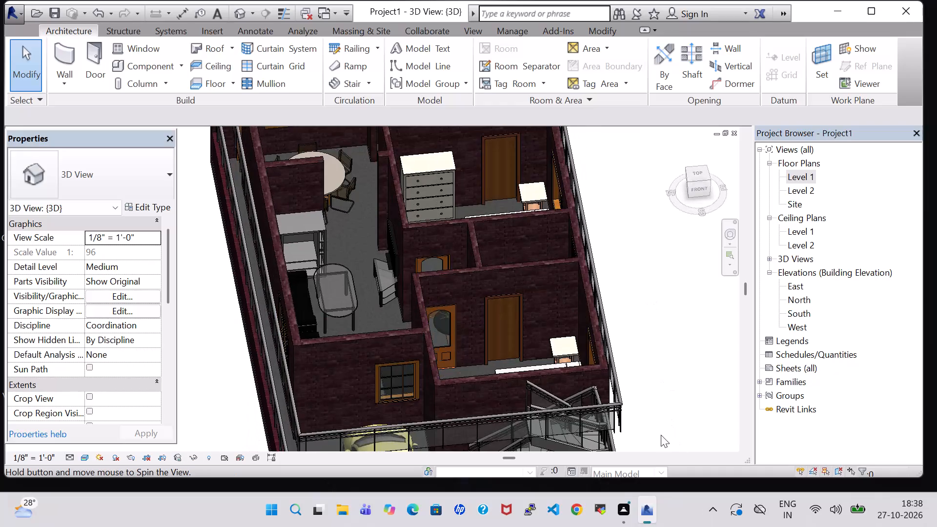
shift+middle_drag(635, 278, 764, 405)
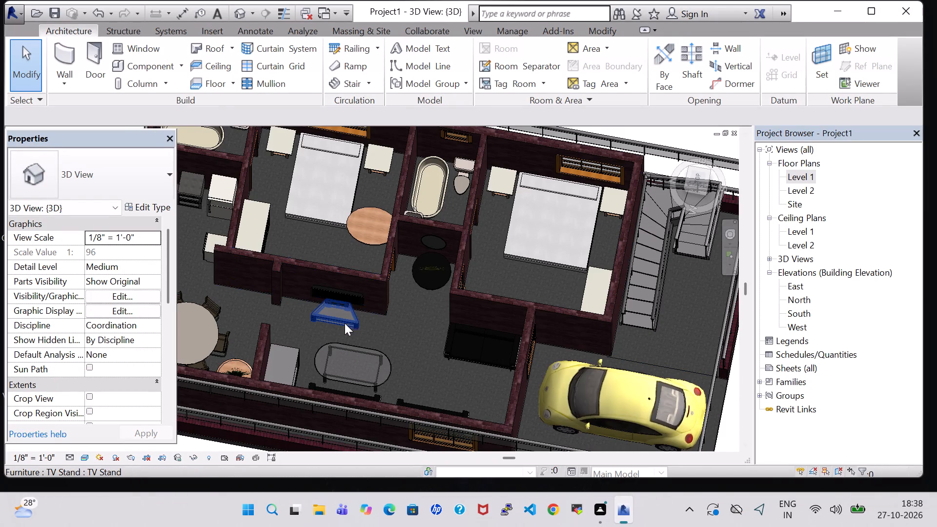
shift+middle_drag(401, 321, 561, 282)
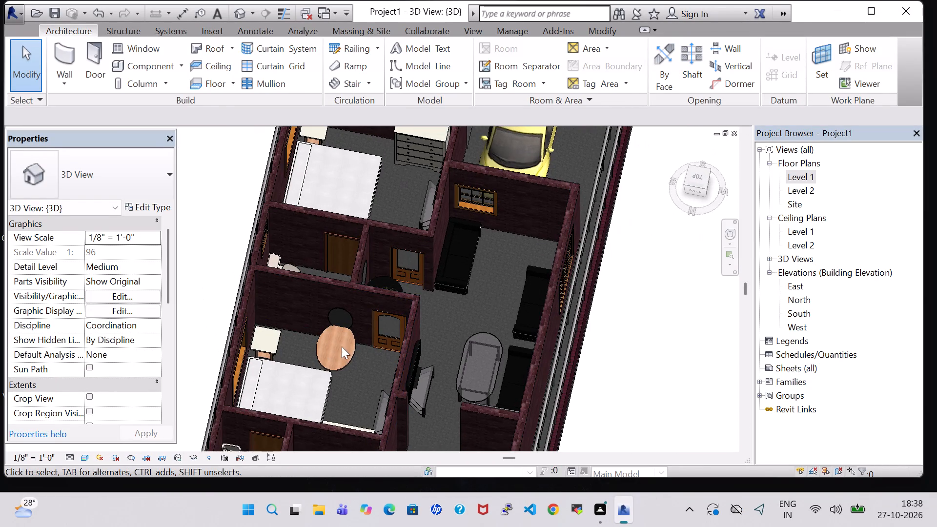
click(346, 361)
key(space)
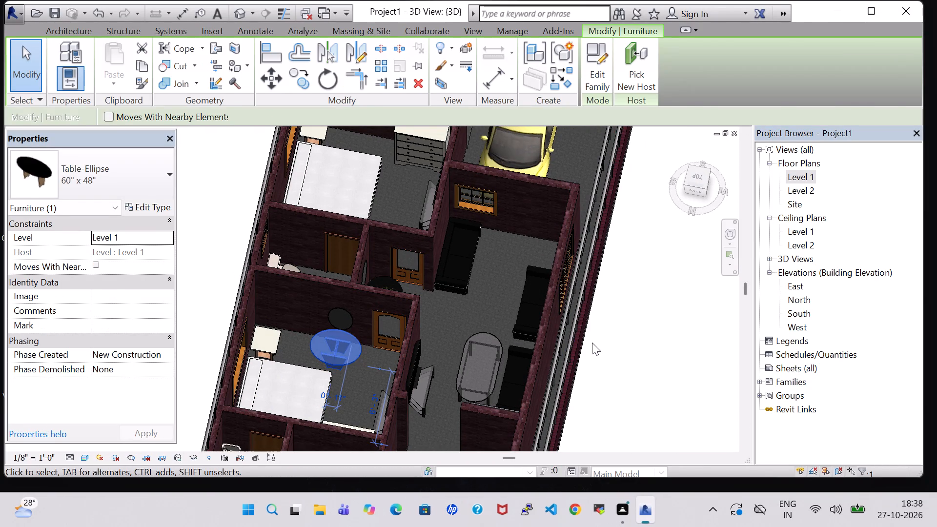
click(603, 341)
Raise the Mirror-Ellipse above the table to an elevation of 2' 7 1/2".
scroll(311, 372, up, 10)
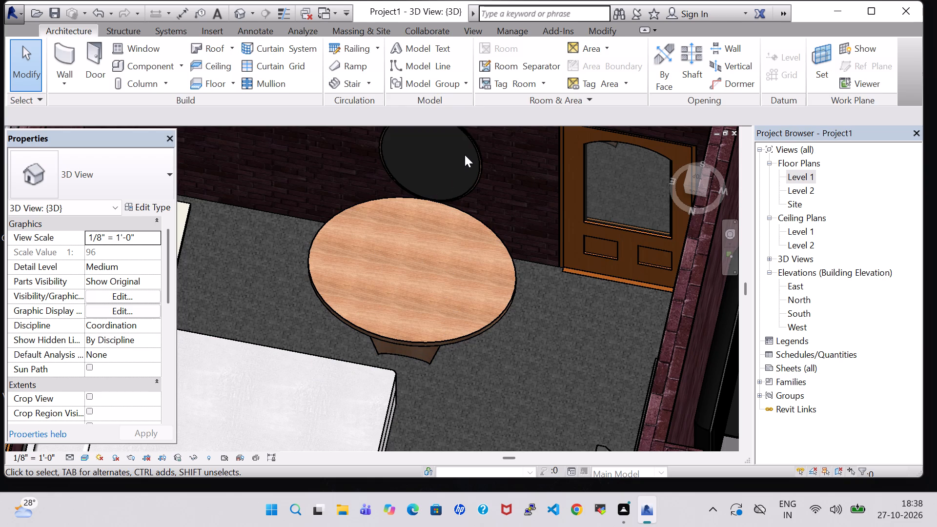
click(470, 147)
key(Up)
key(Up)
key(Up)
key(Up)
key(Up)
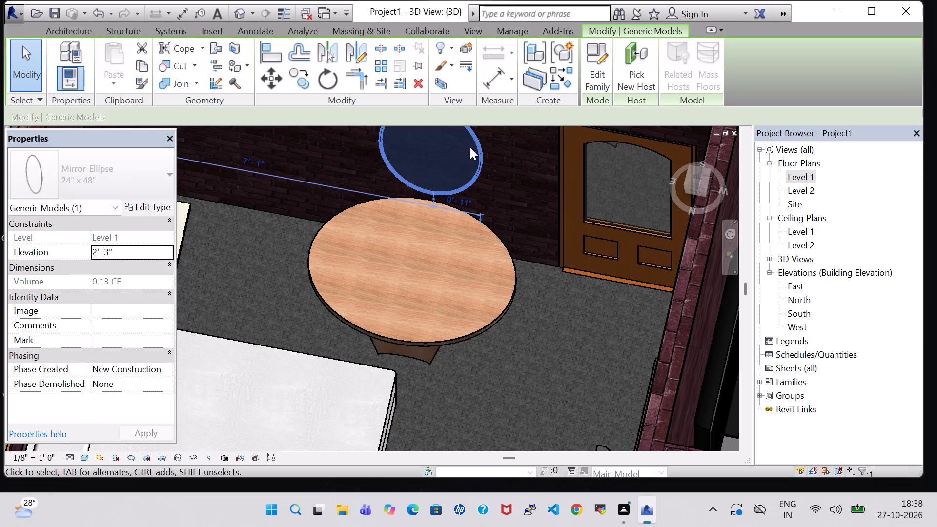
key(Up)
key(Up)
key(Up)
key(Up)
key(Up)
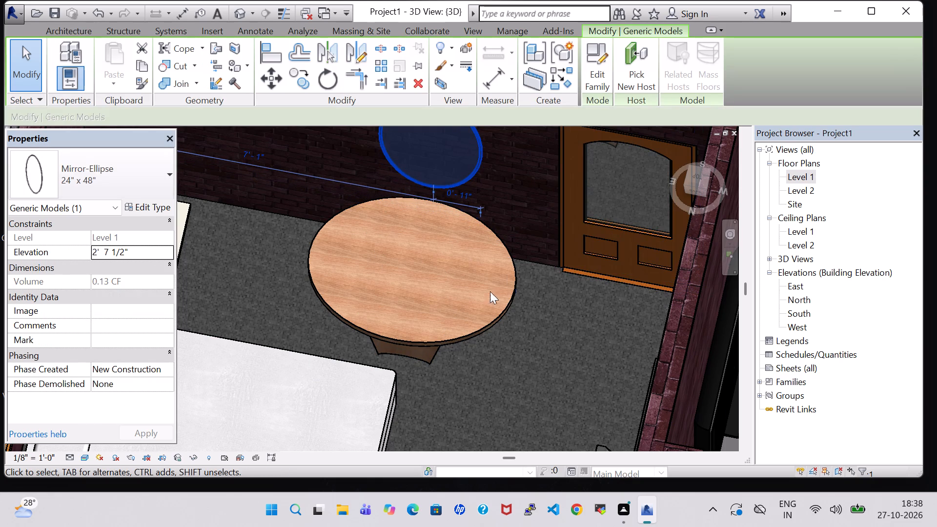
Set the Table-Ellipse 60" x 48" type's Width to 3' 0".
click(495, 320)
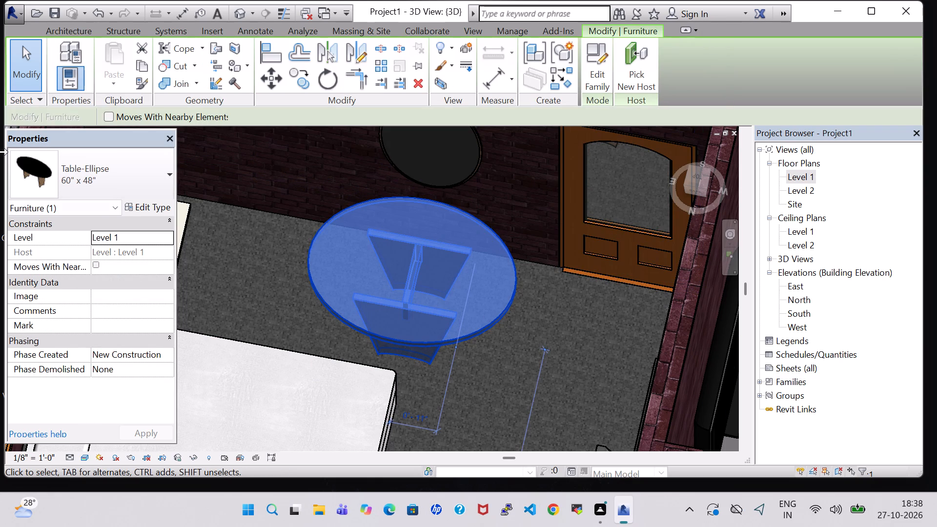
click(148, 203)
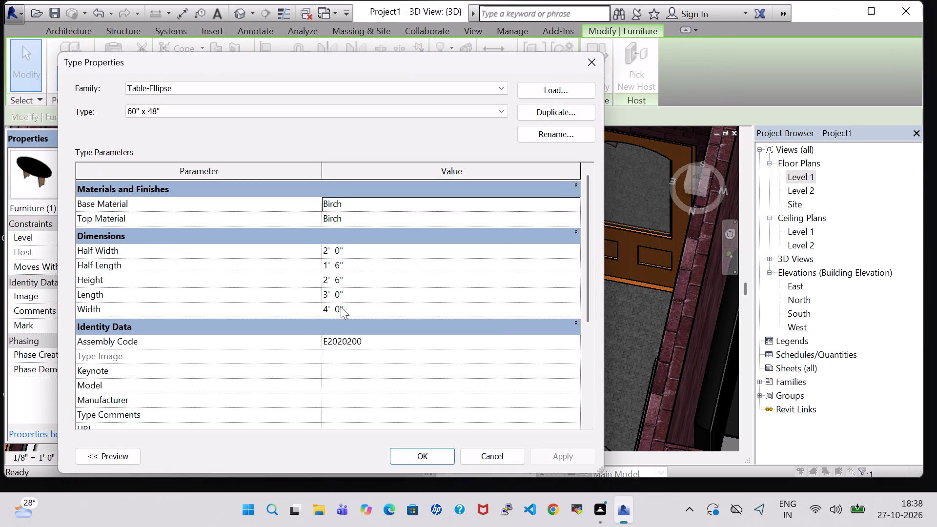
click(328, 311)
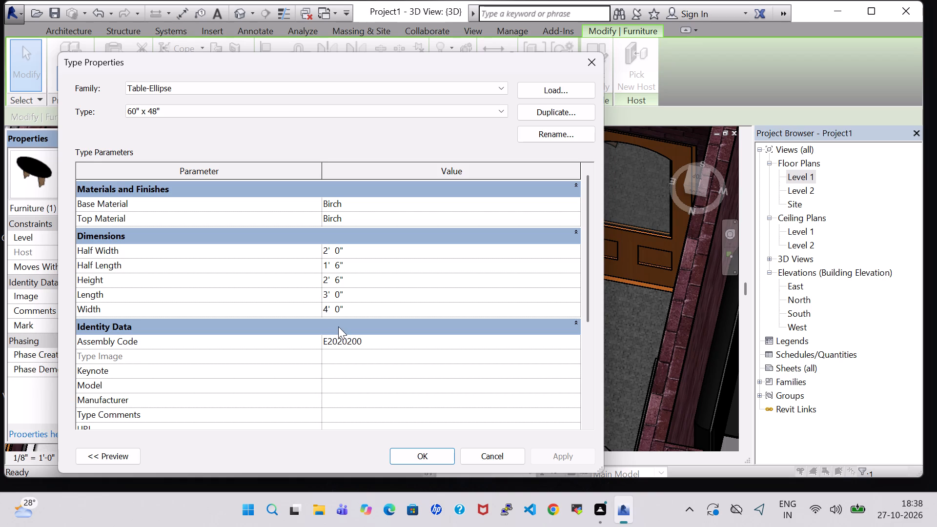
key(Left)
key(BackSpace)
key(3)
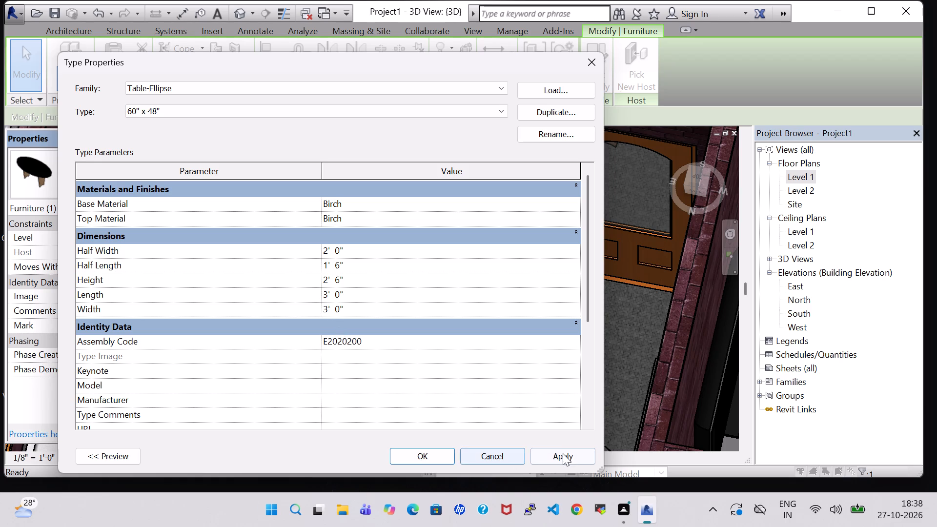
click(569, 453)
click(418, 456)
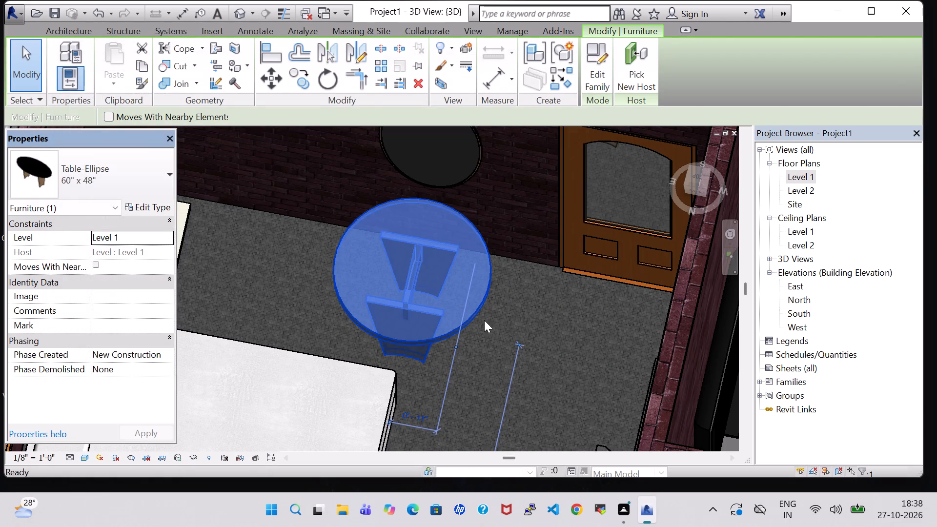
click(504, 322)
Rotate the round table in front of the mirror by another 90 degrees.
click(473, 310)
key(space)
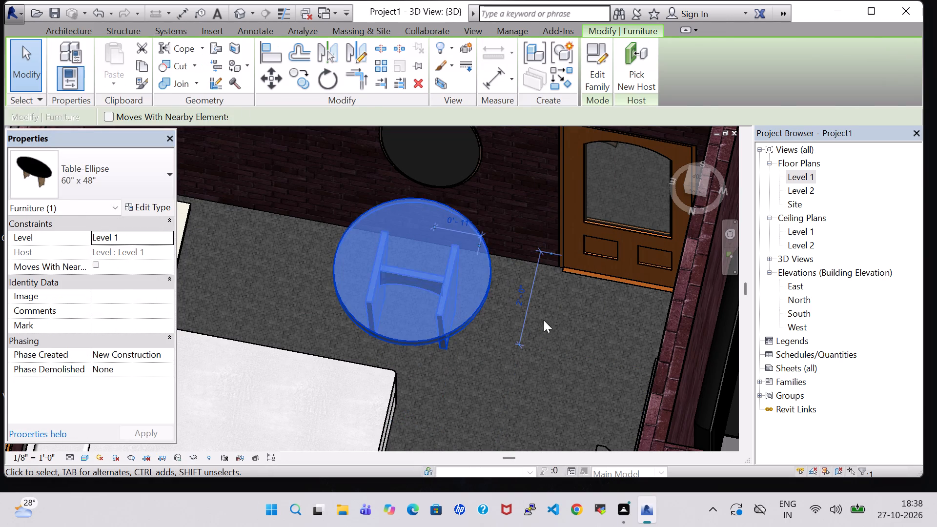
drag(548, 320, 555, 320)
shift+middle_drag(536, 329, 592, 229)
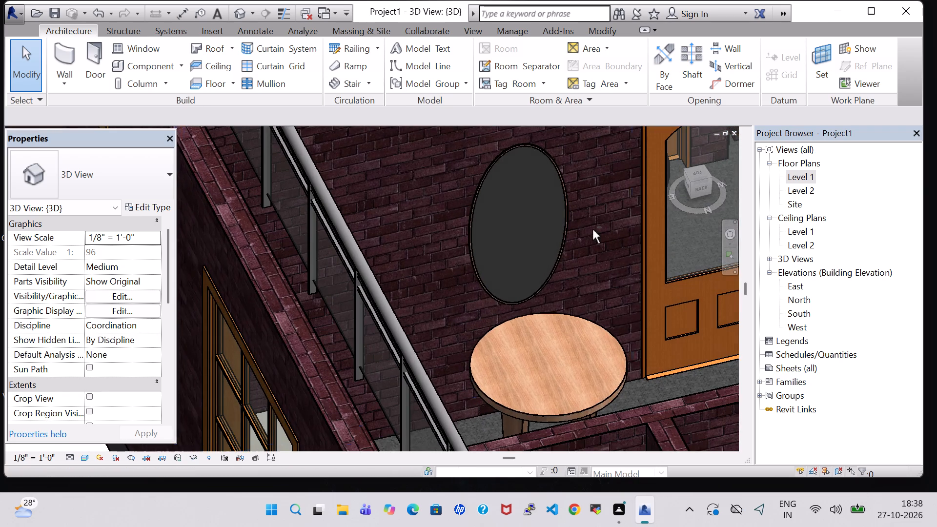
shift+middle_drag(628, 342, 582, 348)
scroll(582, 348, down, 3)
scroll(550, 321, down, 3)
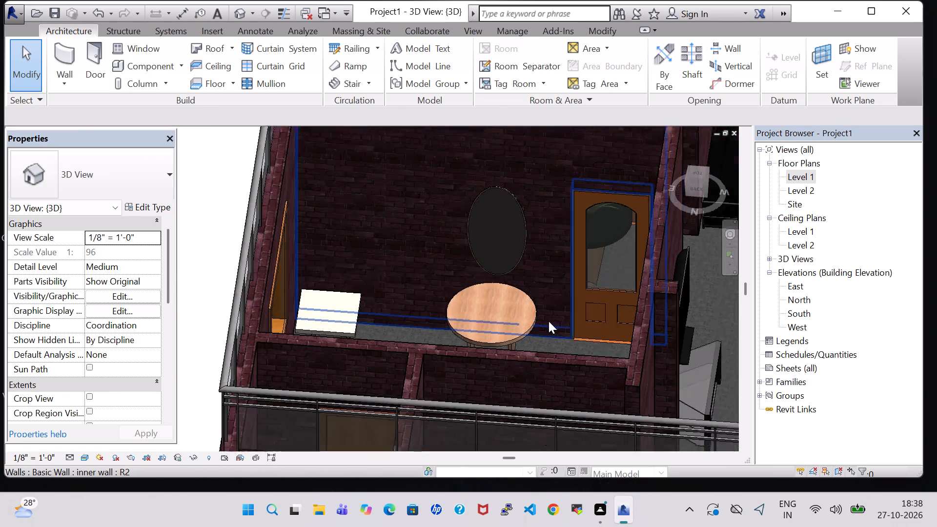
shift+middle_drag(421, 277, 421, 316)
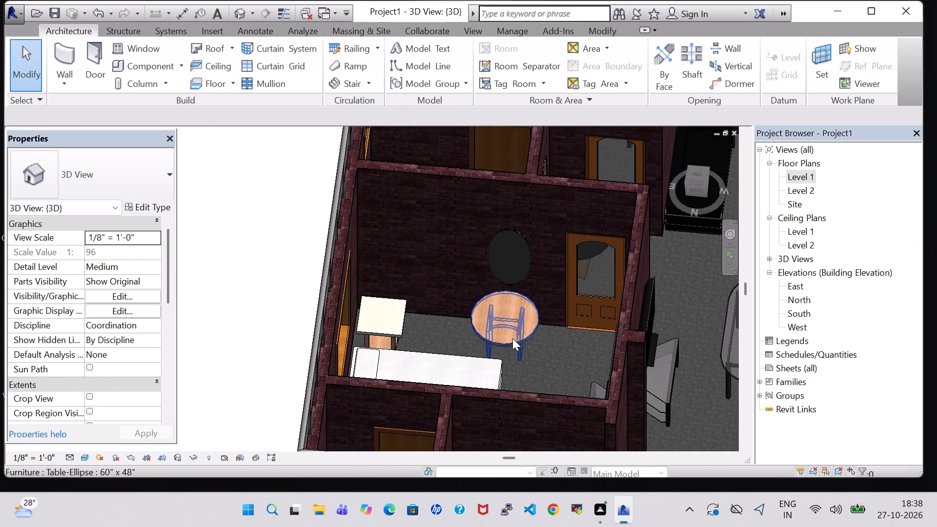
Open the Level 1 floor plan and load the RPC Plant - Tropical family from the Planting library folder.
double_click(795, 176)
scroll(585, 212, down, 8)
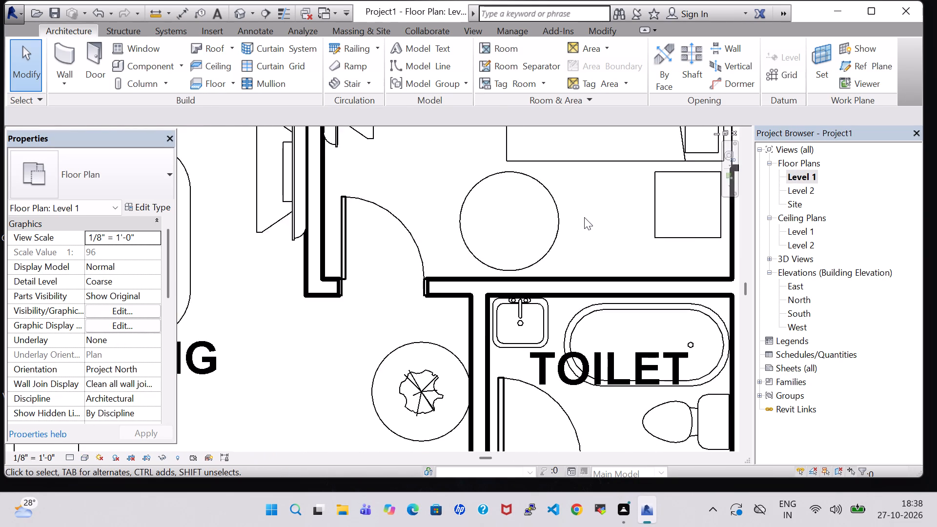
scroll(584, 217, down, 7)
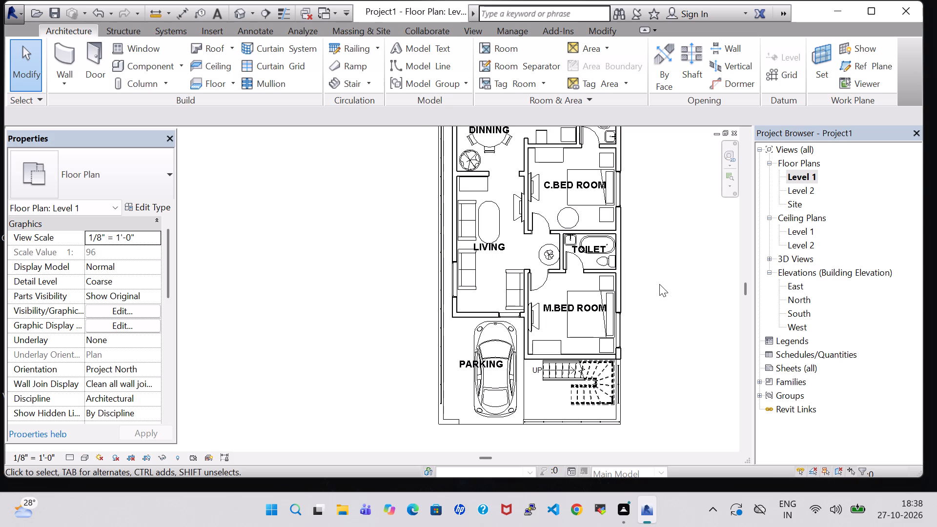
middle_drag(659, 284, 577, 320)
scroll(584, 275, up, 2)
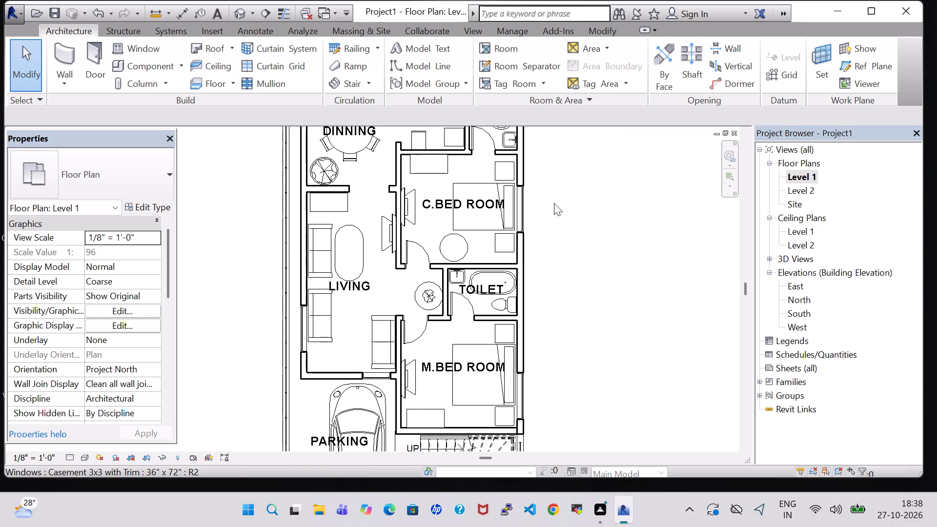
scroll(541, 379, down, 2)
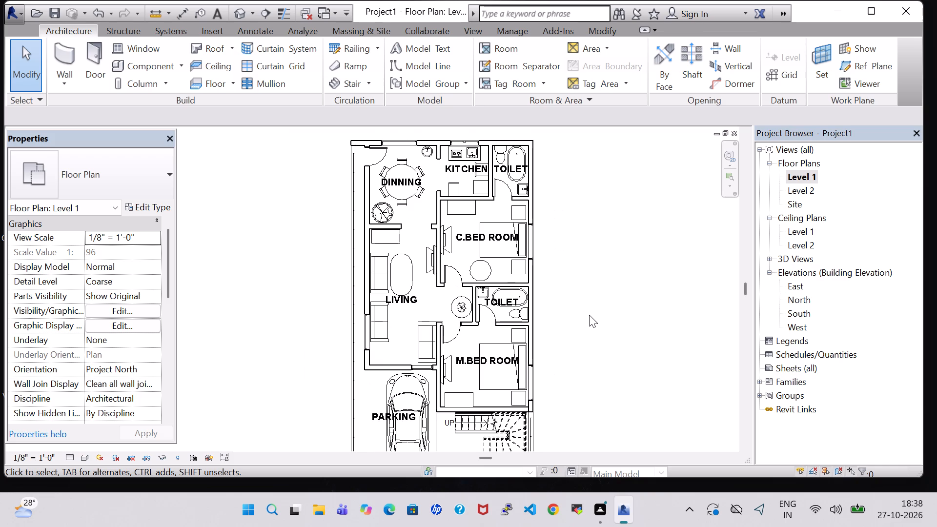
click(148, 67)
click(604, 63)
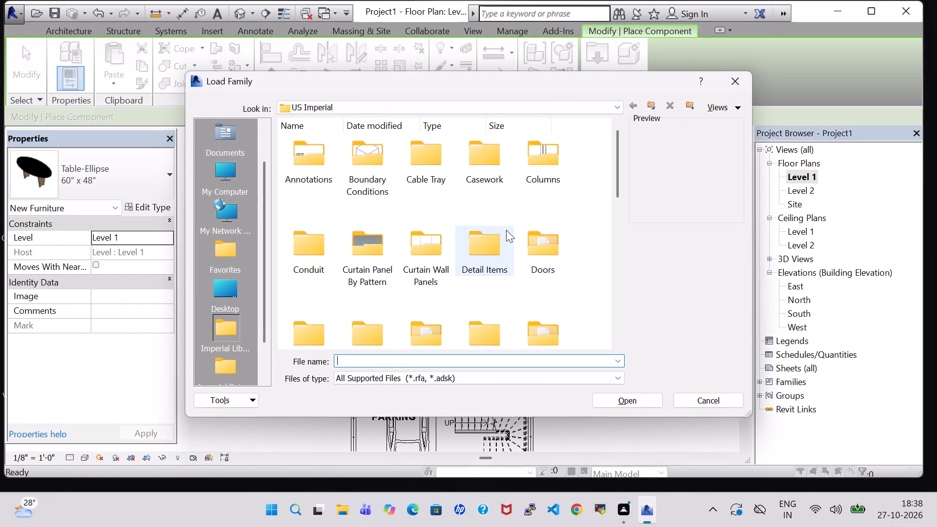
scroll(521, 232, down, 1)
double_click(552, 212)
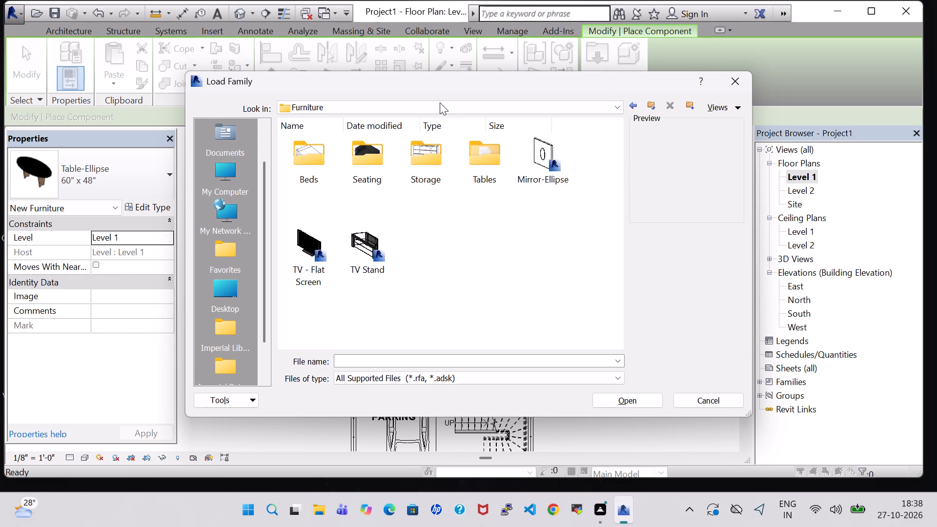
click(633, 101)
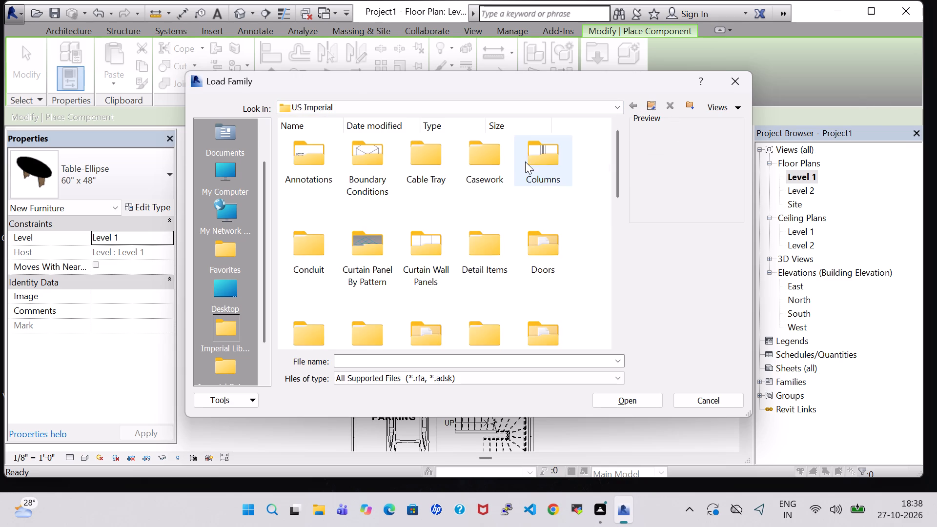
scroll(490, 226, down, 2)
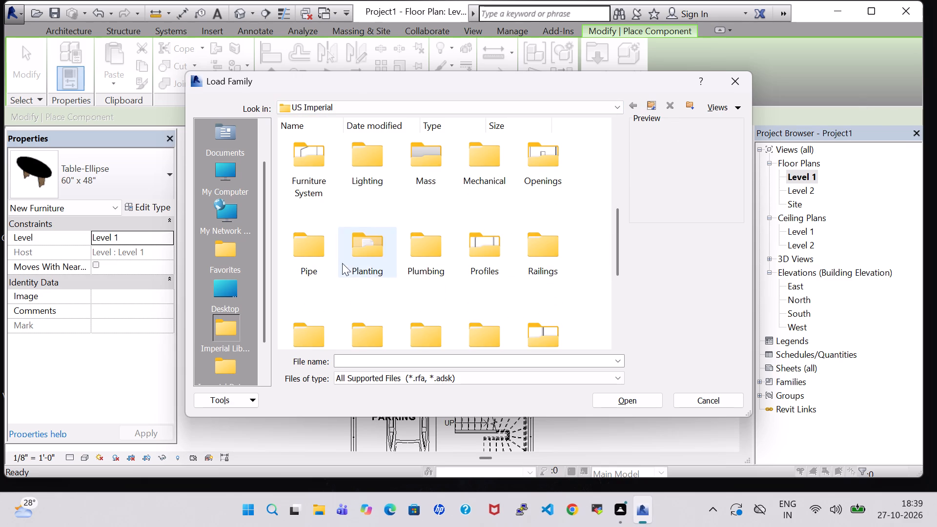
double_click(354, 260)
click(314, 151)
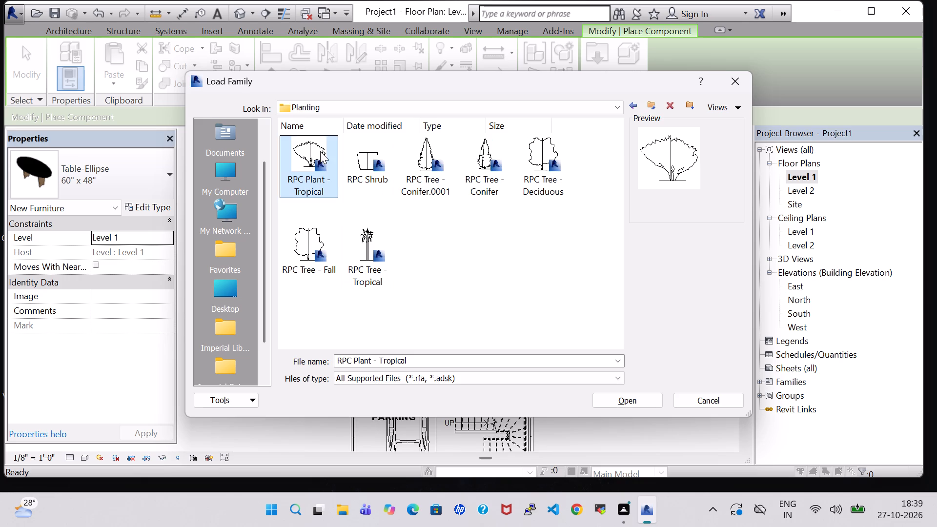
click(644, 400)
scroll(422, 247, up, 4)
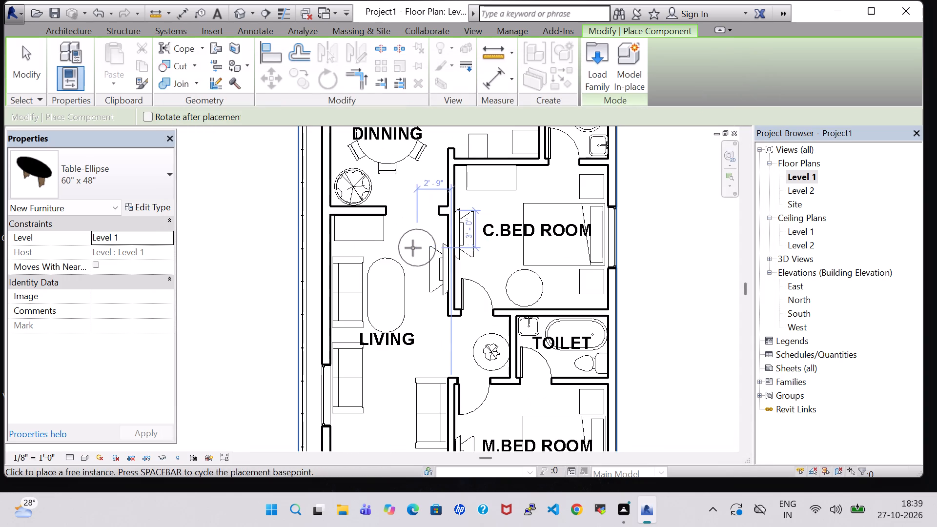
key(Escape)
key(Escape)
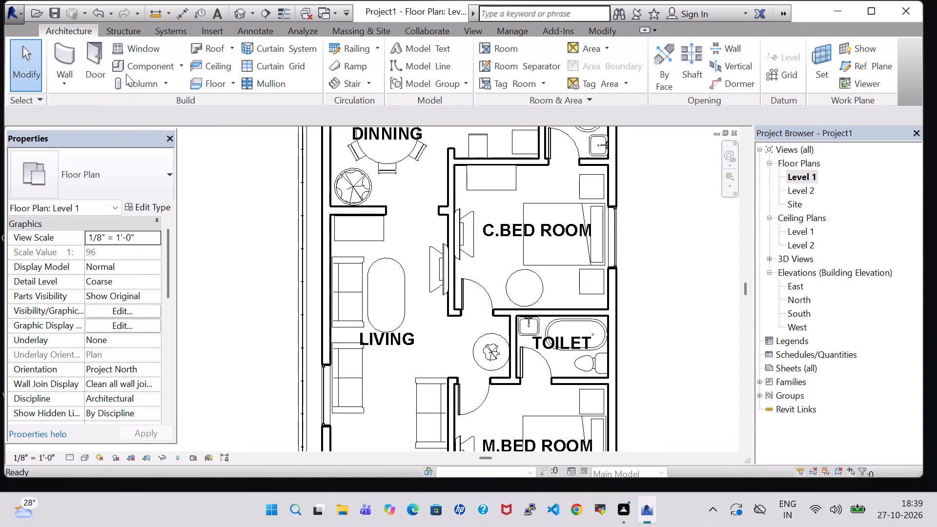
Place an RPC Plant - Tropical, Dagger - 2', on the oval table in the LIVING room.
click(126, 74)
click(127, 71)
click(157, 164)
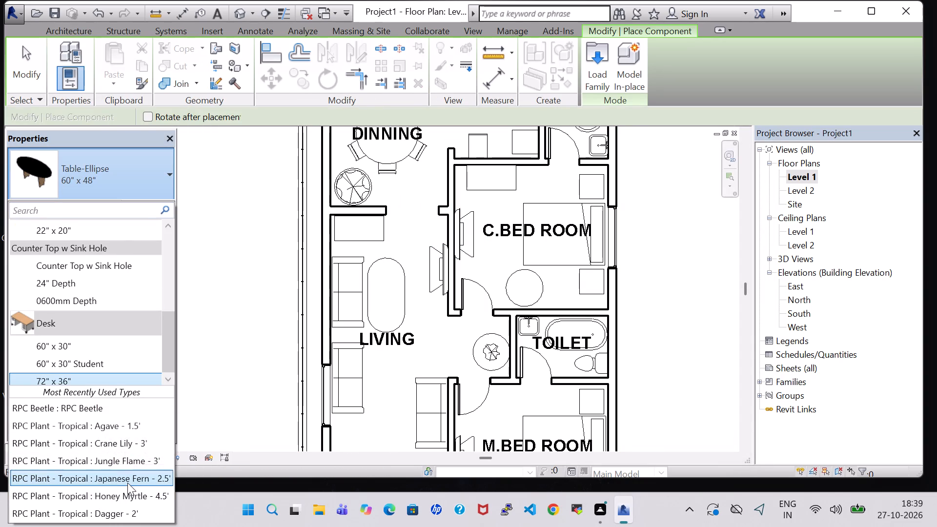
click(129, 518)
scroll(405, 322, up, 5)
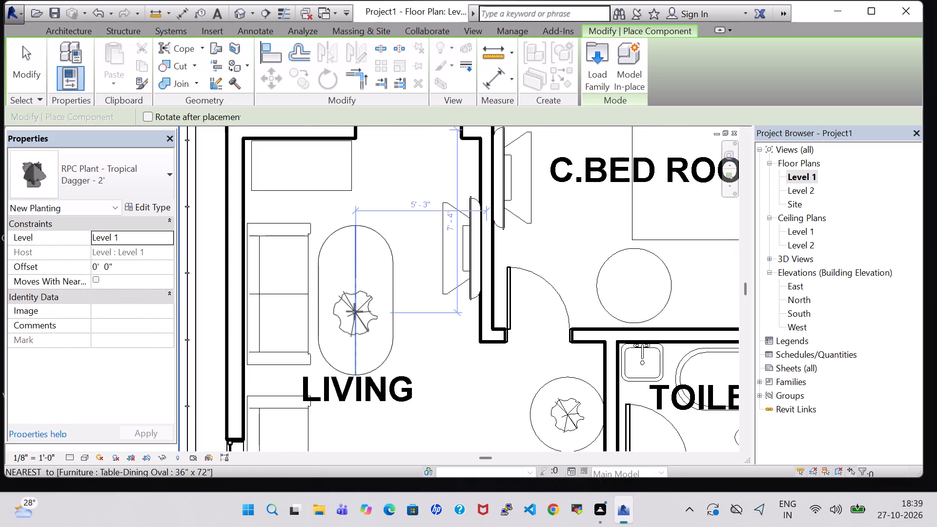
click(357, 306)
key(Escape)
key(Escape)
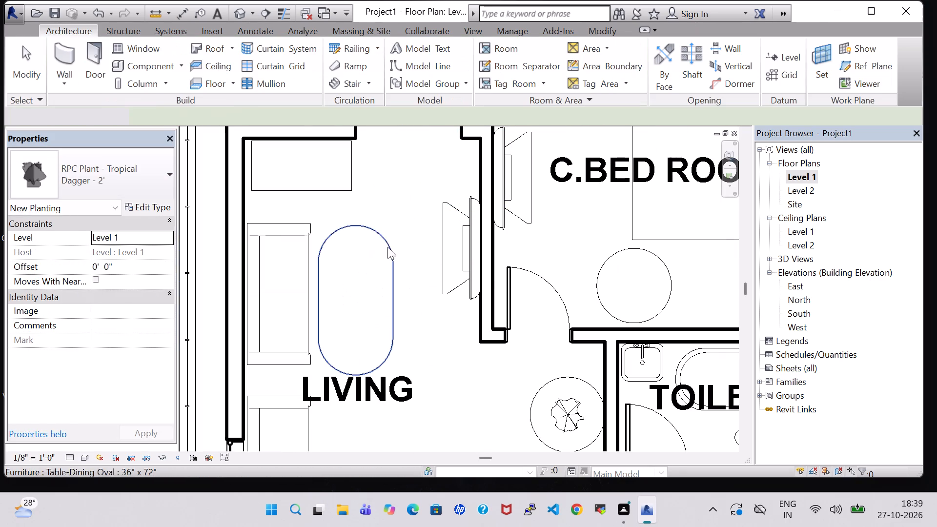
Check the type dimensions of the LIVING room's Table-Dining Oval.
click(378, 232)
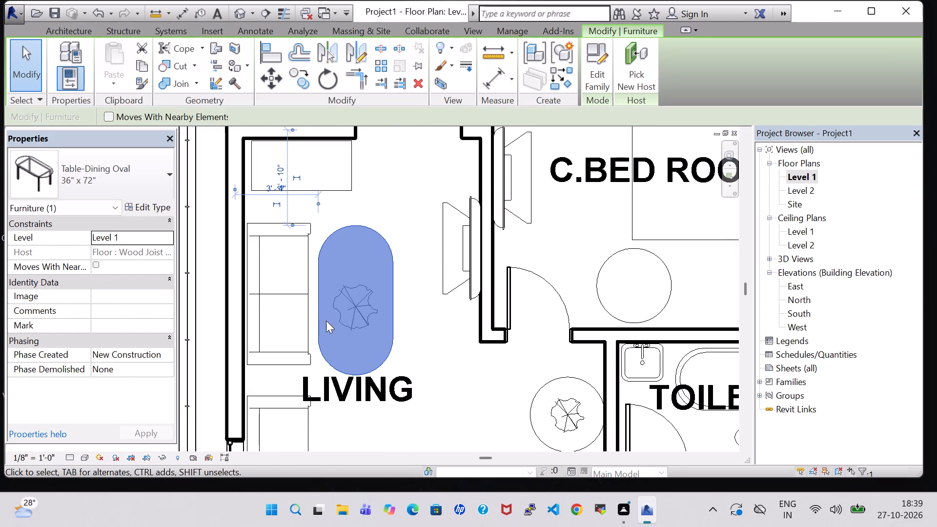
click(147, 203)
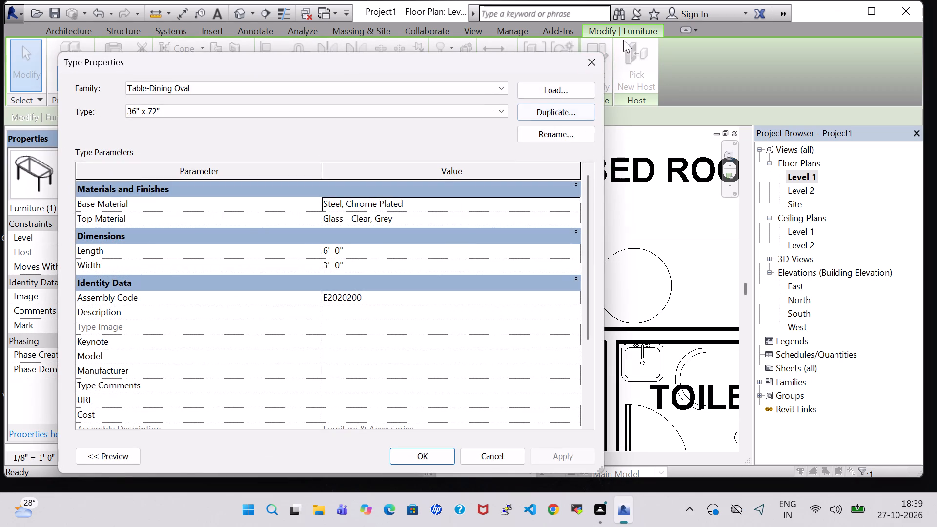
click(602, 66)
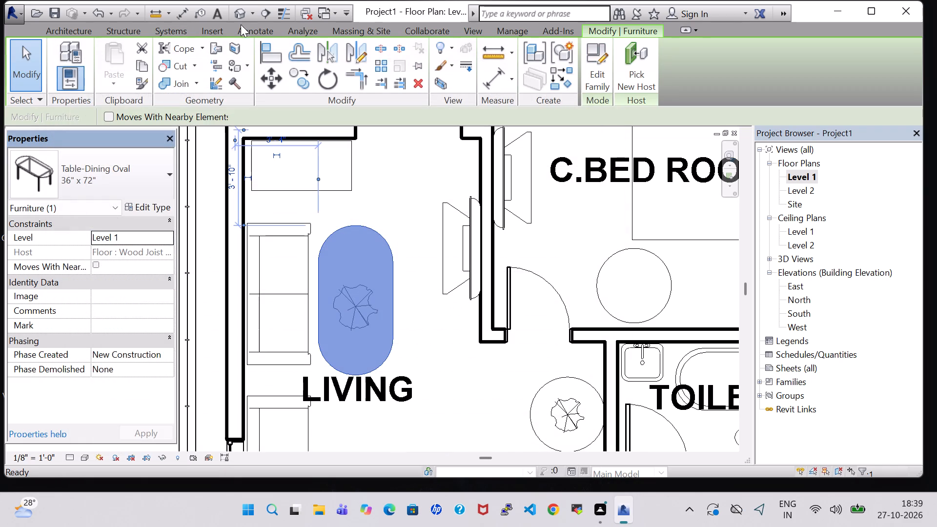
In the 3D view, set the offset of the plant at the LIVING room's oval table to 3' 0".
click(241, 8)
scroll(439, 222, down, 5)
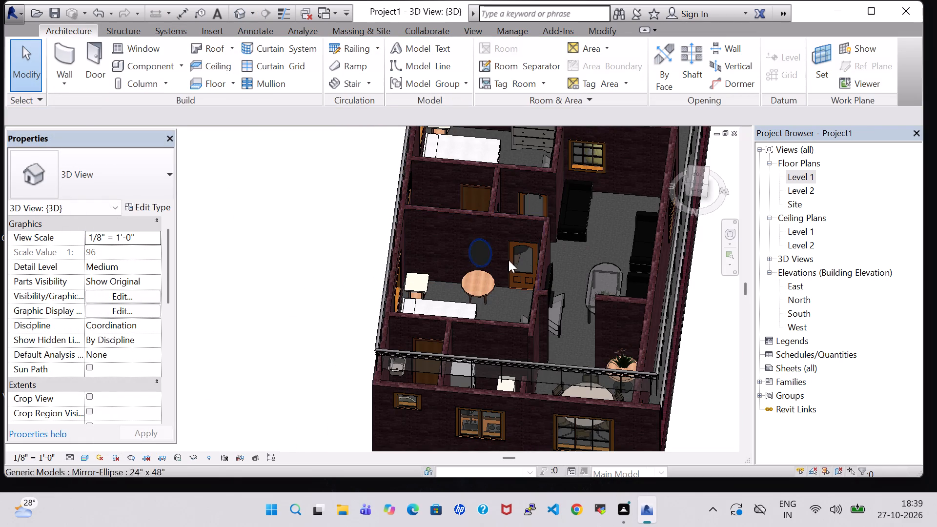
click(605, 283)
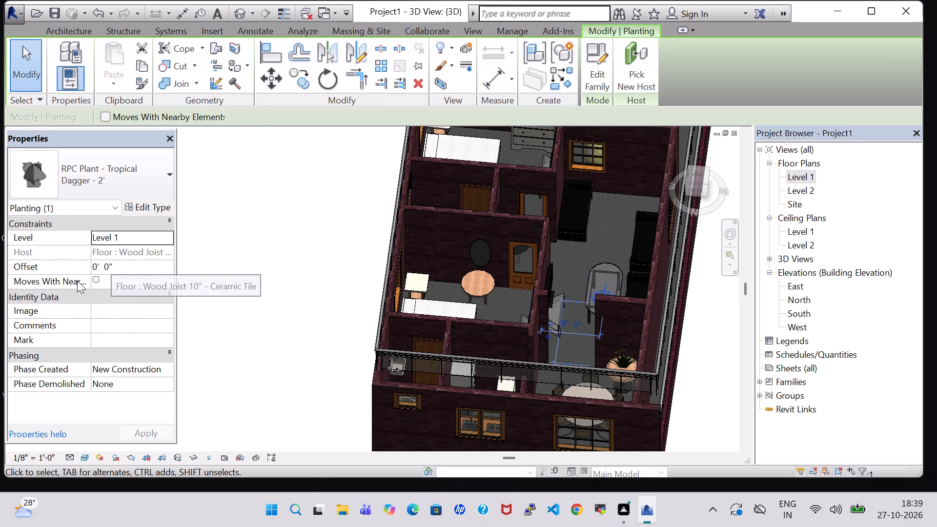
click(98, 270)
key(BackSpace)
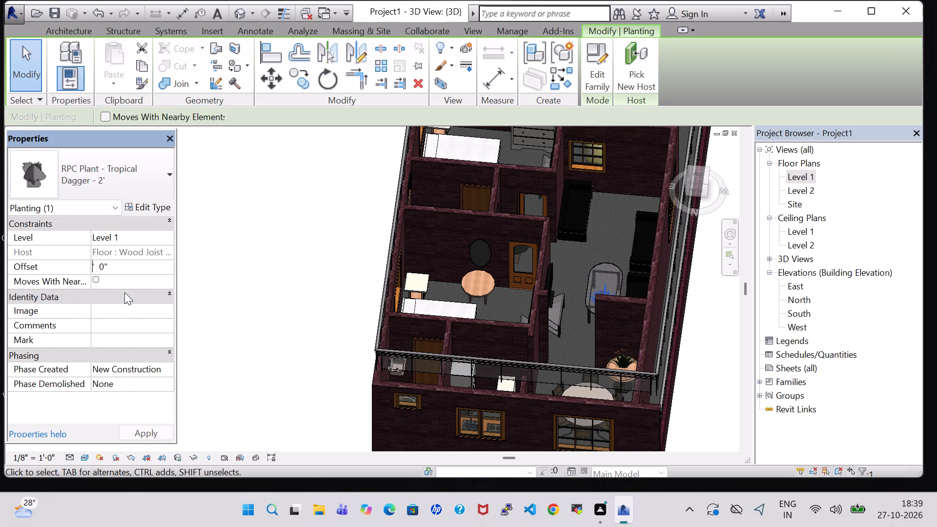
key(3)
key(Return)
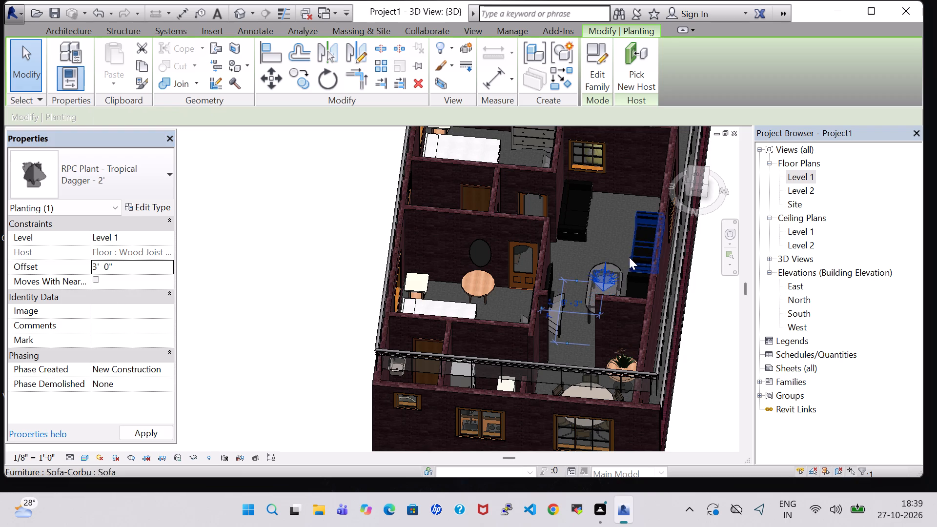
scroll(574, 278, up, 8)
click(567, 240)
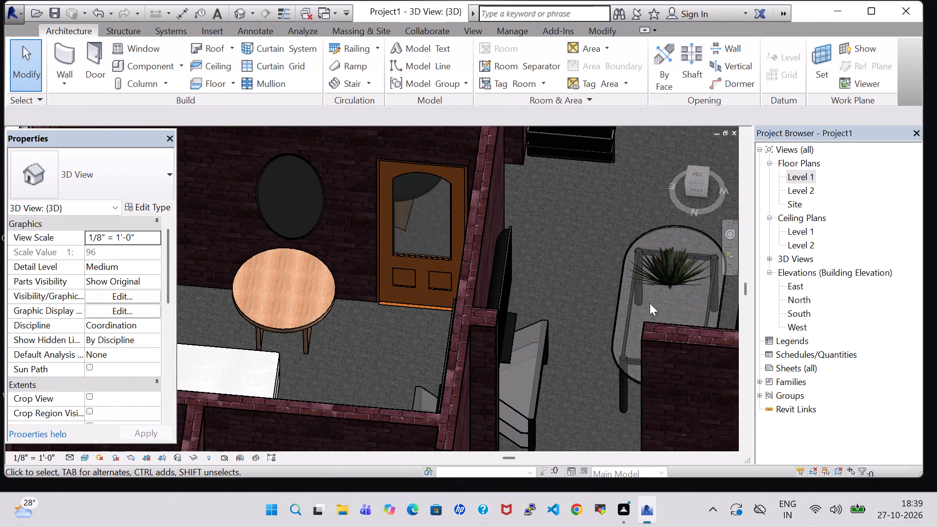
Change the plant on the oval table to the RPC Plant - Tropical type Japanese Fern - 2.5'.
click(667, 282)
click(70, 167)
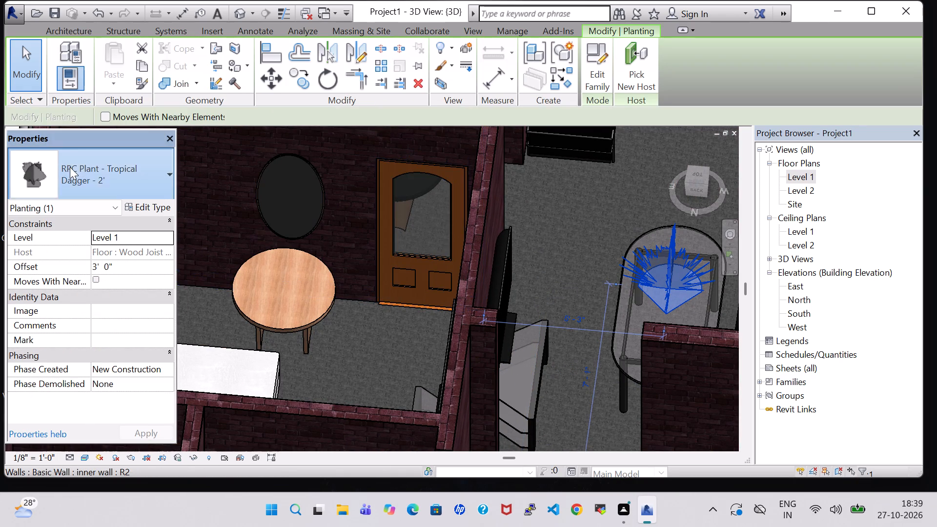
scroll(133, 278, up, 2)
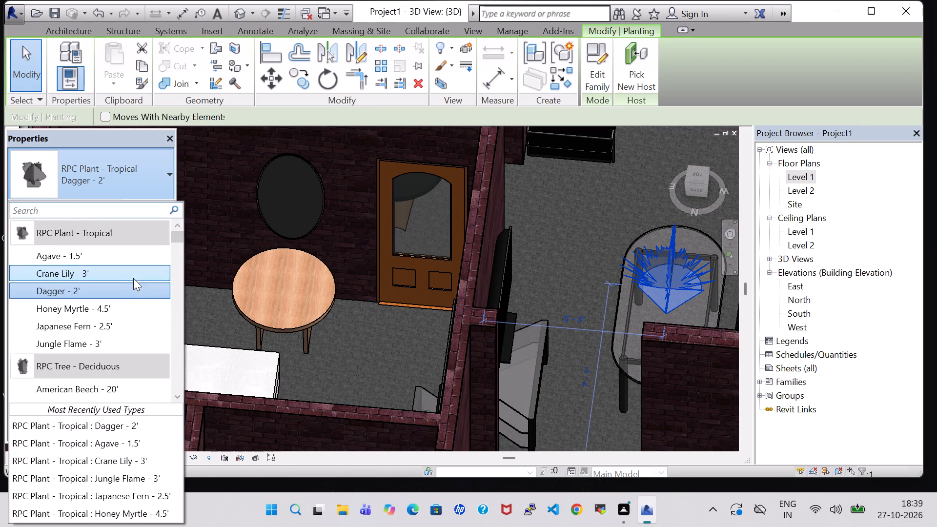
click(115, 322)
click(564, 220)
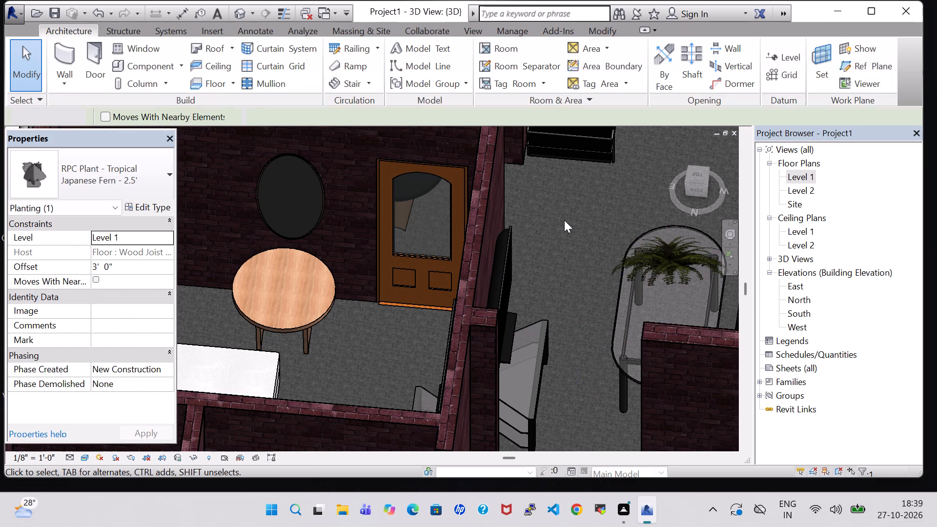
shift+middle_drag(588, 267, 634, 262)
In the Level 1 plan, nudge the Japanese Fern on the oval table slightly toward the adjacent sofa.
double_click(798, 174)
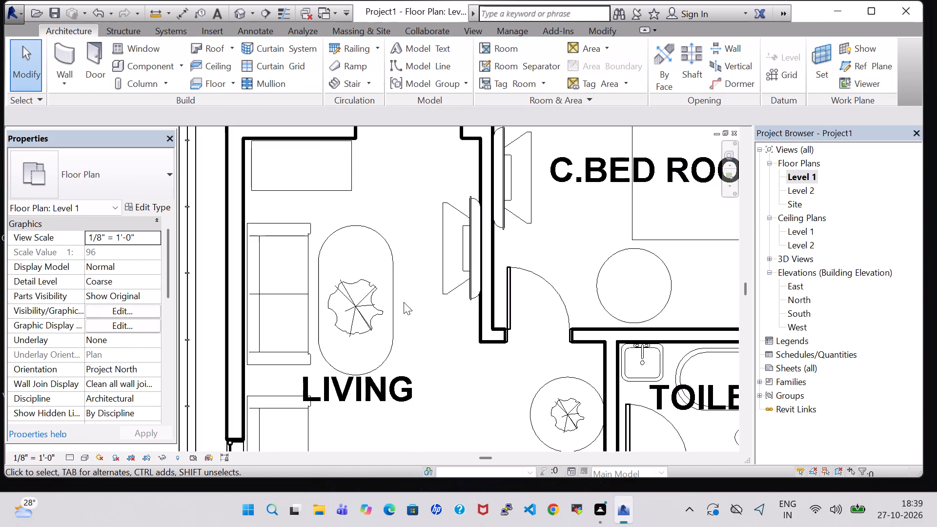
scroll(404, 302, down, 2)
click(374, 295)
key(Up)
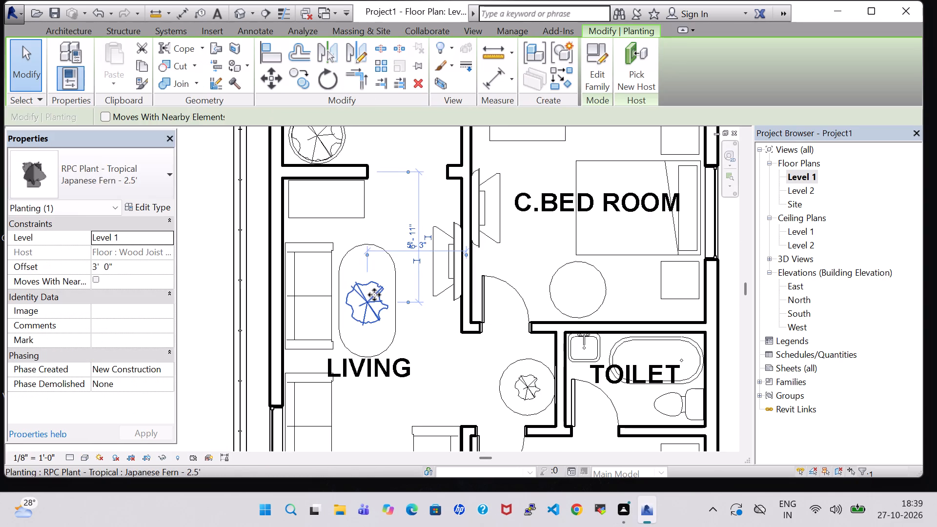
key(Right)
key(Left)
key(Left)
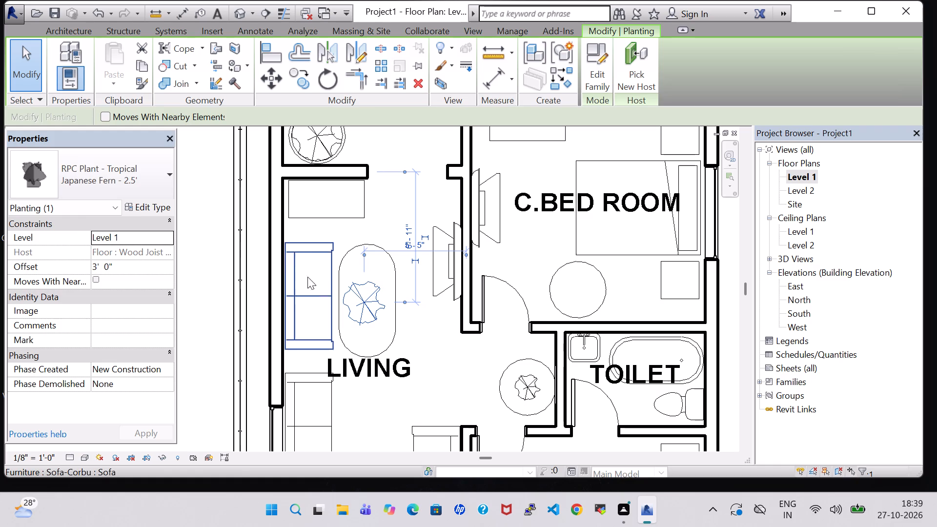
click(194, 249)
Place an RPC Plant - Tropical, Agave - 1.5', on the M.BED ROOM bedside table next to the toilet wall.
scroll(194, 249, down, 5)
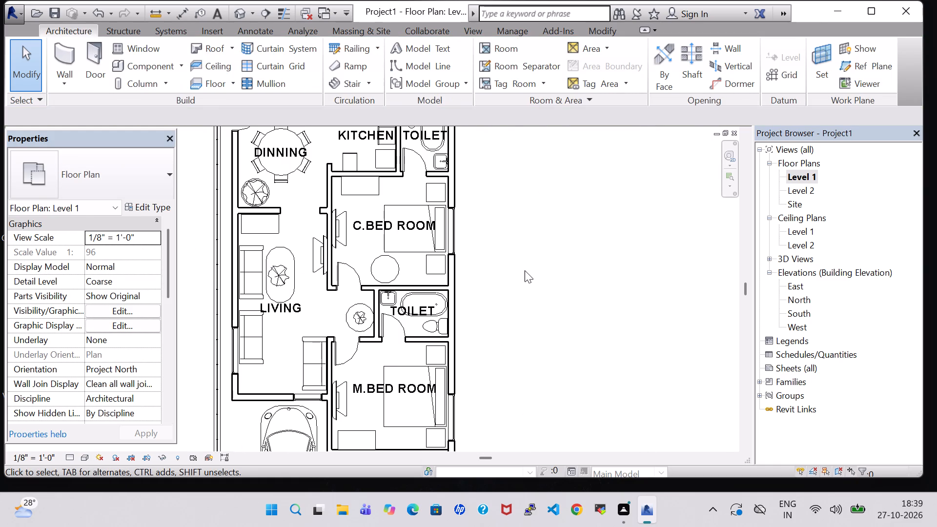
middle_drag(538, 268, 589, 284)
scroll(589, 284, down, 1)
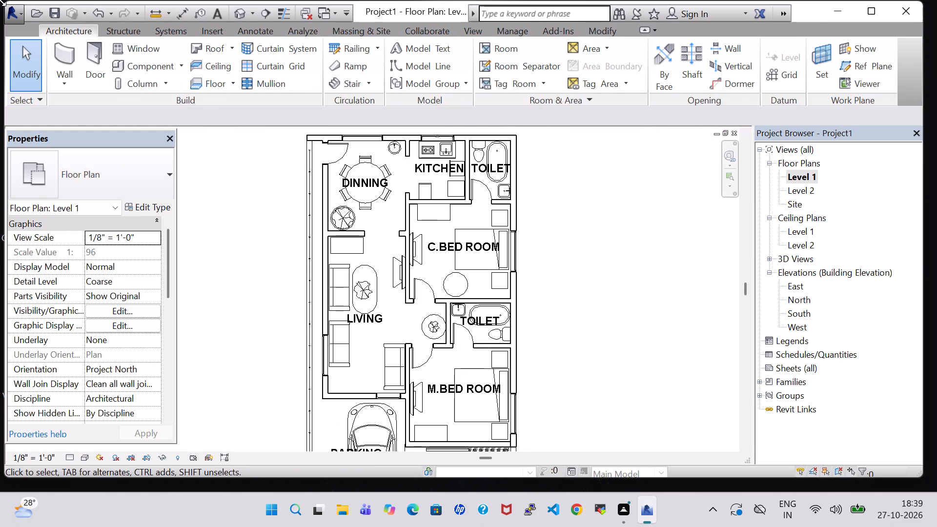
click(145, 69)
click(151, 184)
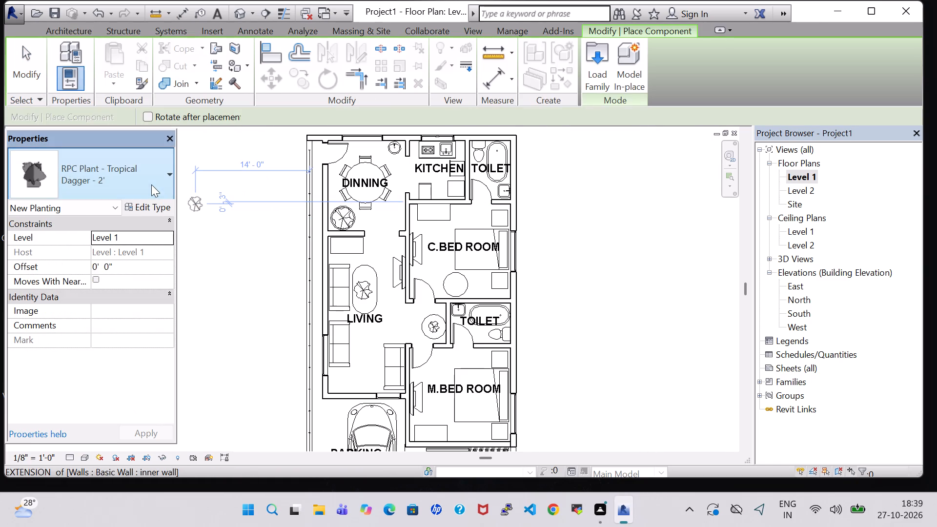
click(102, 312)
scroll(542, 417, up, 4)
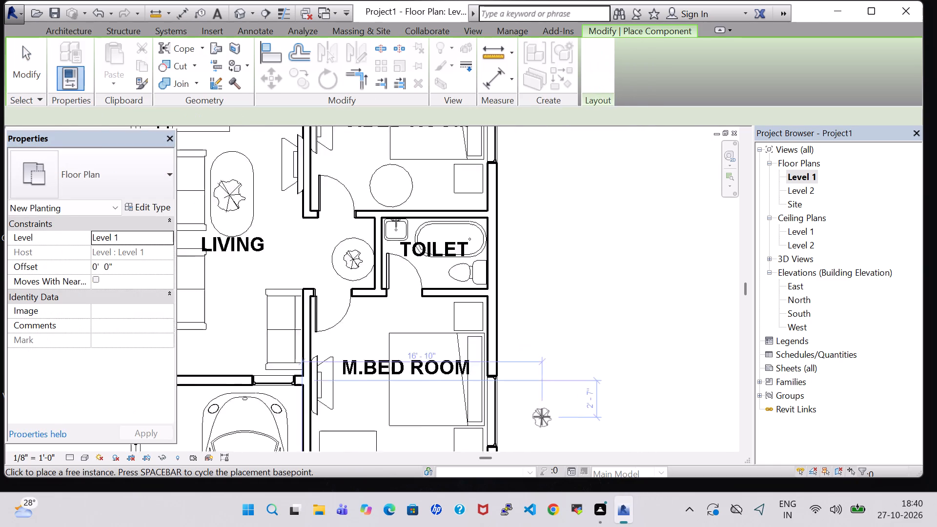
scroll(542, 417, up, 6)
click(371, 188)
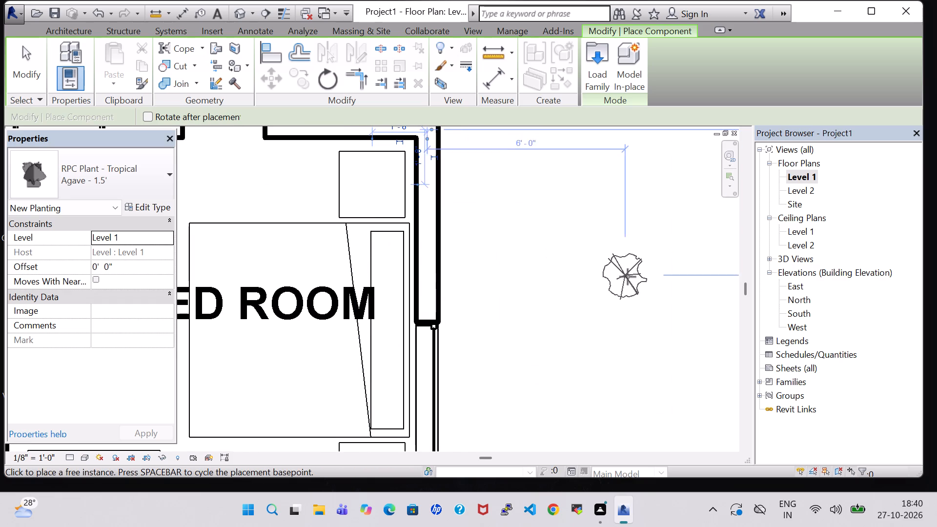
Place an RPC Plant - Tropical, Agave - 1.5', on the C.BED ROOM night stand on the kitchen side of the bed.
scroll(617, 266, down, 4)
middle_drag(565, 300, 572, 323)
scroll(566, 303, down, 1)
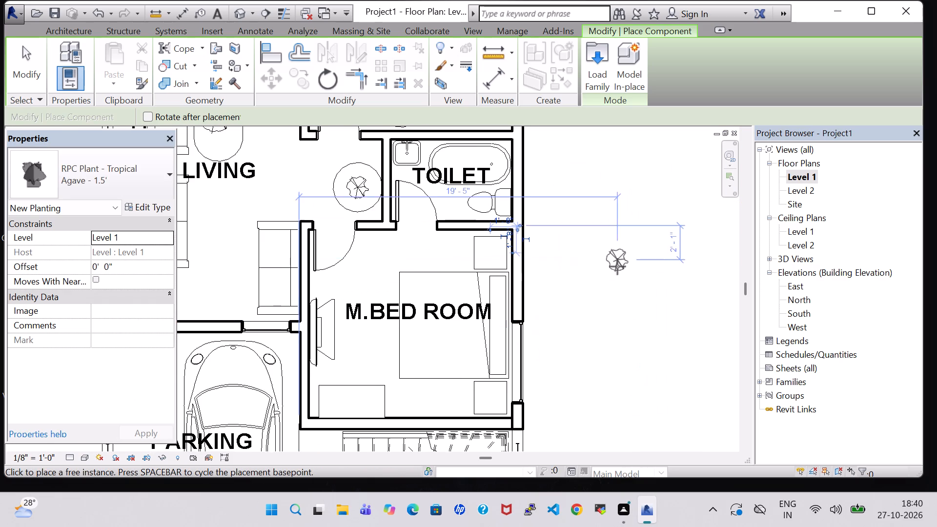
middle_drag(617, 263, 647, 457)
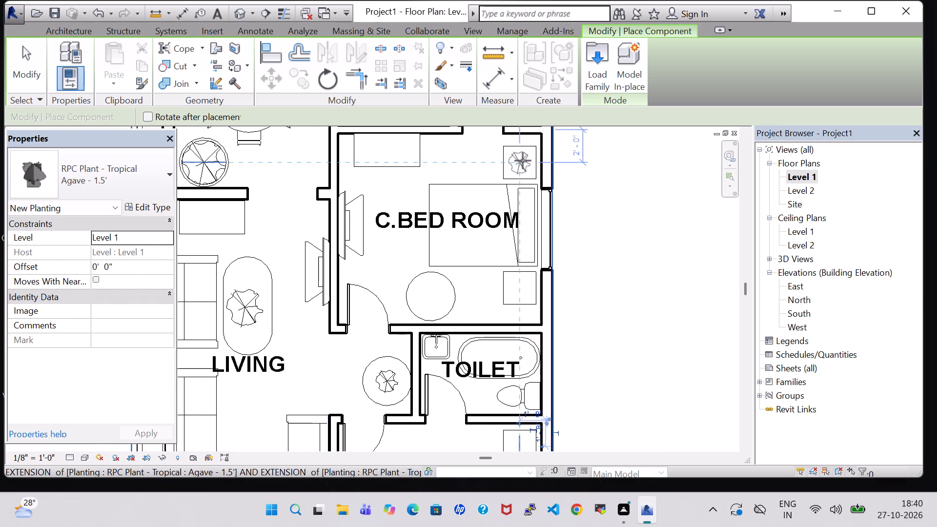
click(523, 161)
key(Escape)
key(Escape)
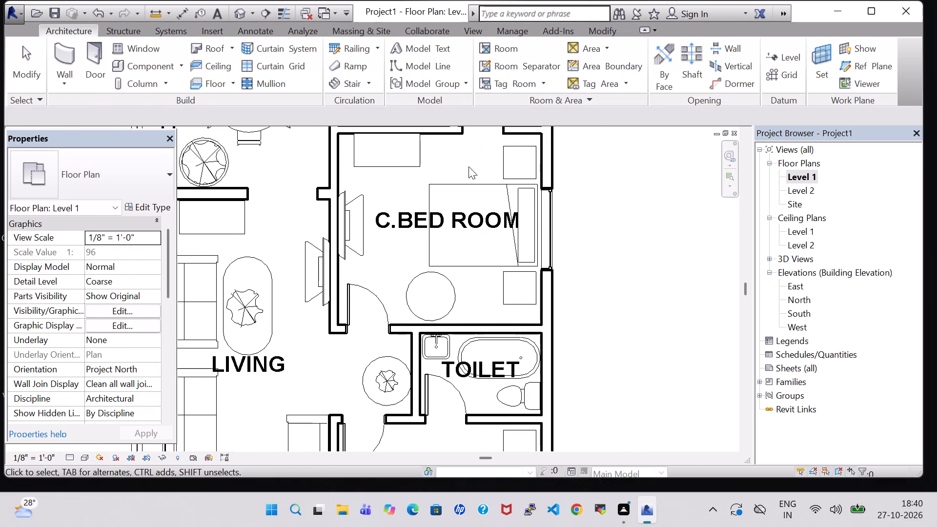
Check the type dimensions of the C.BED ROOM night stand that holds the plant.
click(531, 147)
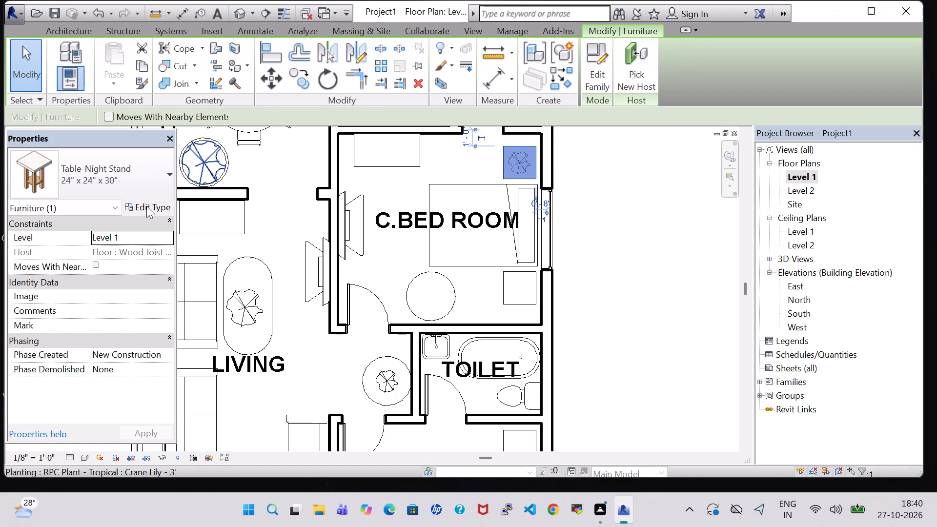
click(146, 206)
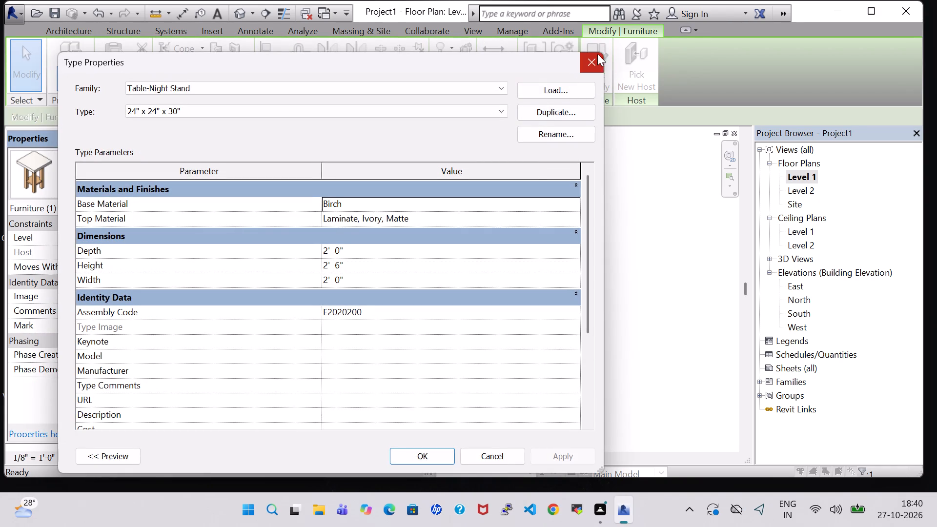
click(598, 68)
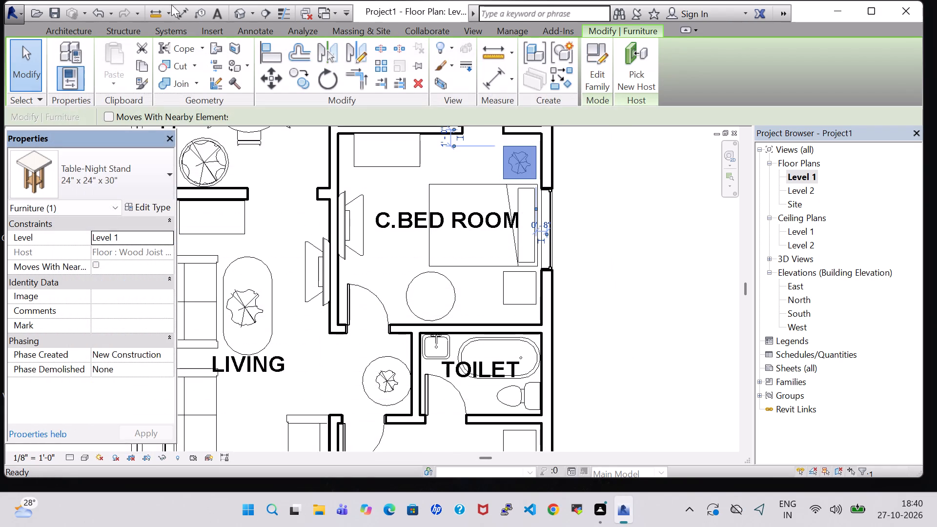
In the 3D view, set the offset of the Agave at the C.BED ROOM night stand to 2' 6".
click(242, 13)
scroll(570, 310, down, 3)
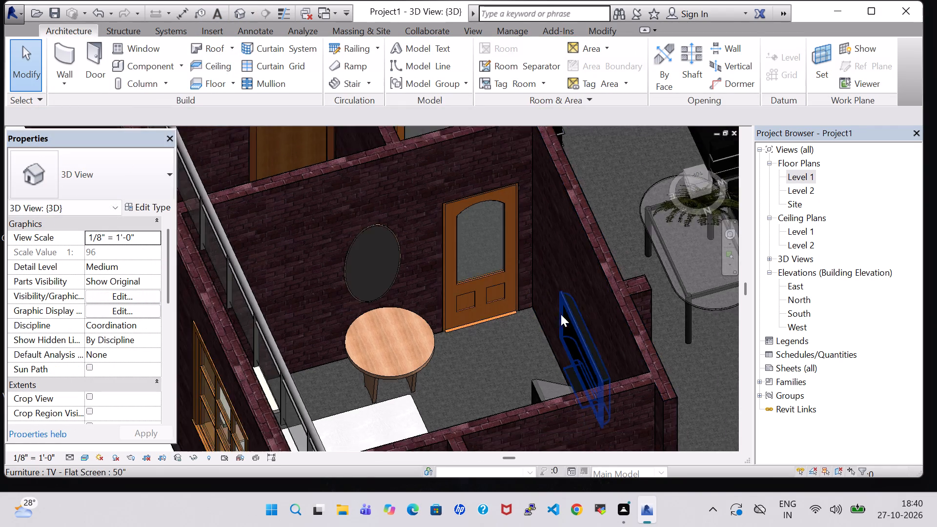
scroll(554, 316, down, 3)
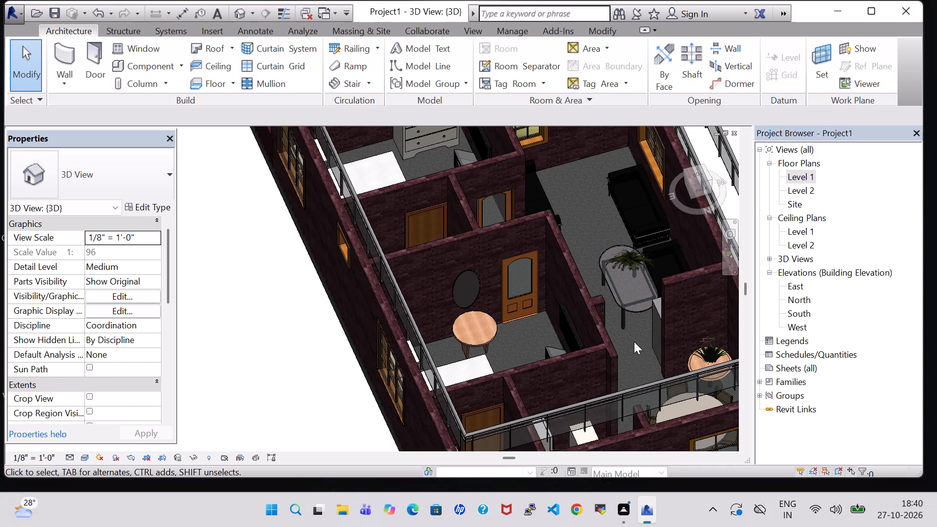
shift+middle_drag(634, 340, 587, 390)
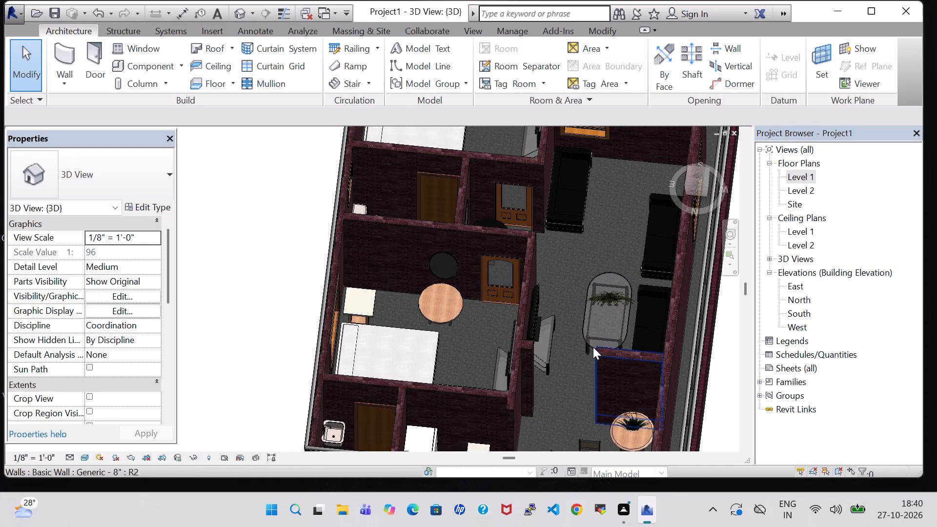
scroll(650, 316, down, 3)
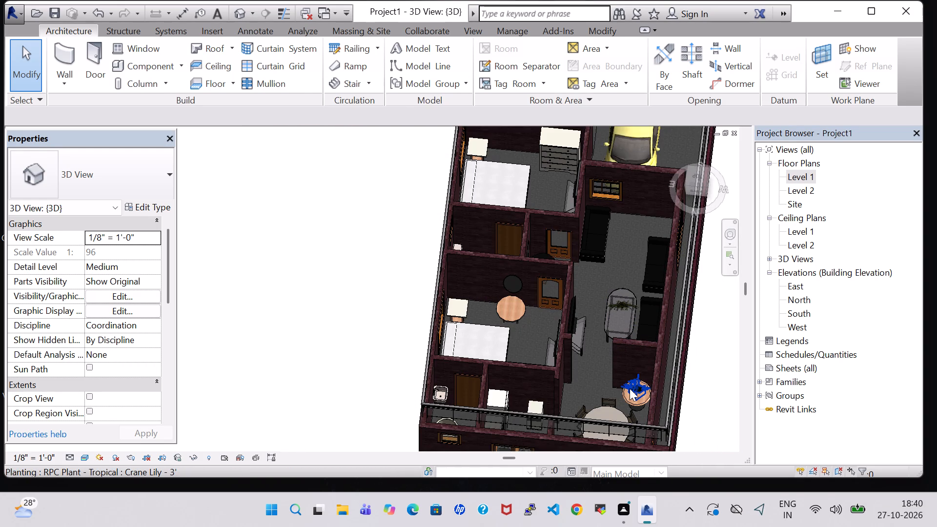
click(630, 388)
click(730, 376)
middle_drag(718, 377, 715, 370)
middle_drag(710, 341, 706, 281)
middle_drag(706, 281, 678, 449)
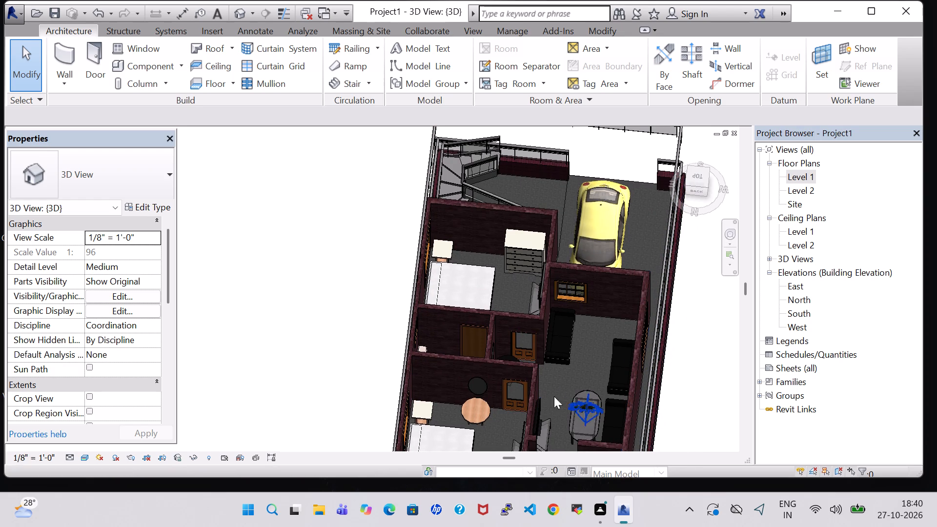
scroll(425, 409, up, 5)
shift+middle_drag(461, 422, 328, 384)
click(368, 244)
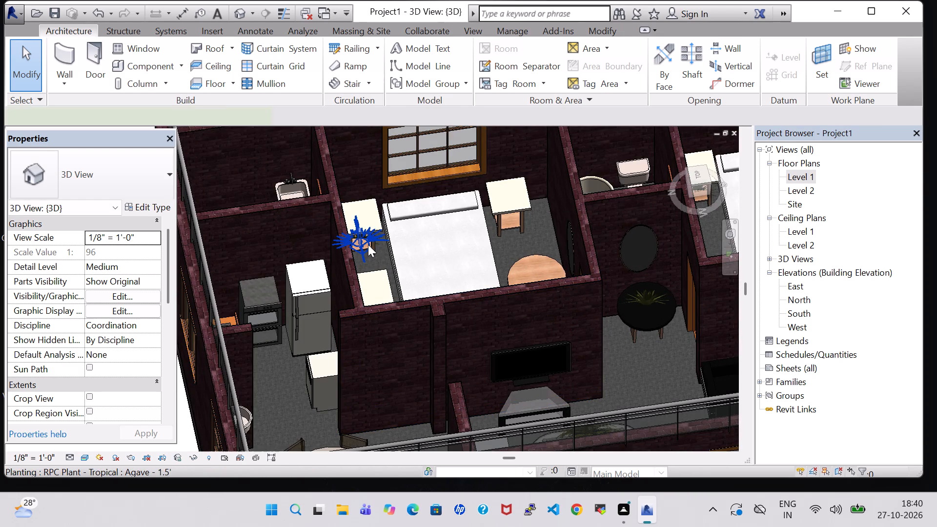
click(98, 266)
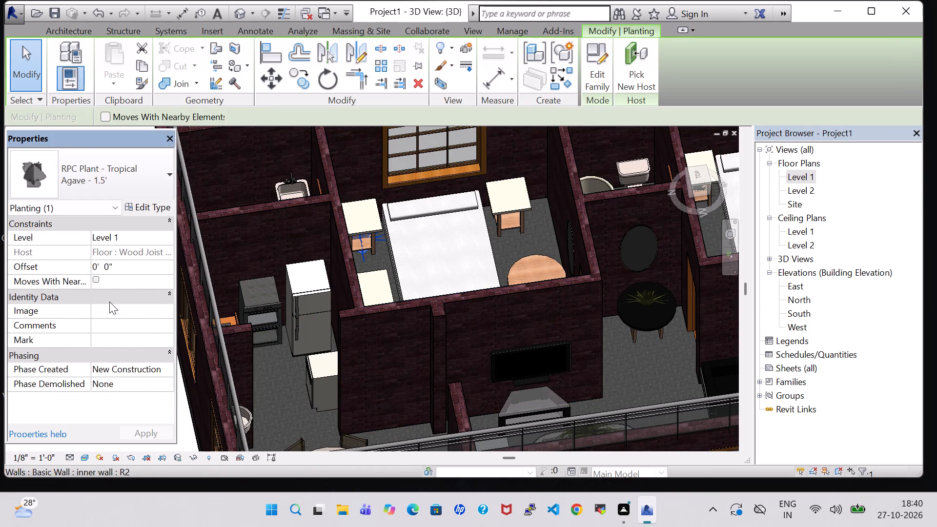
key(BackSpace)
key(2)
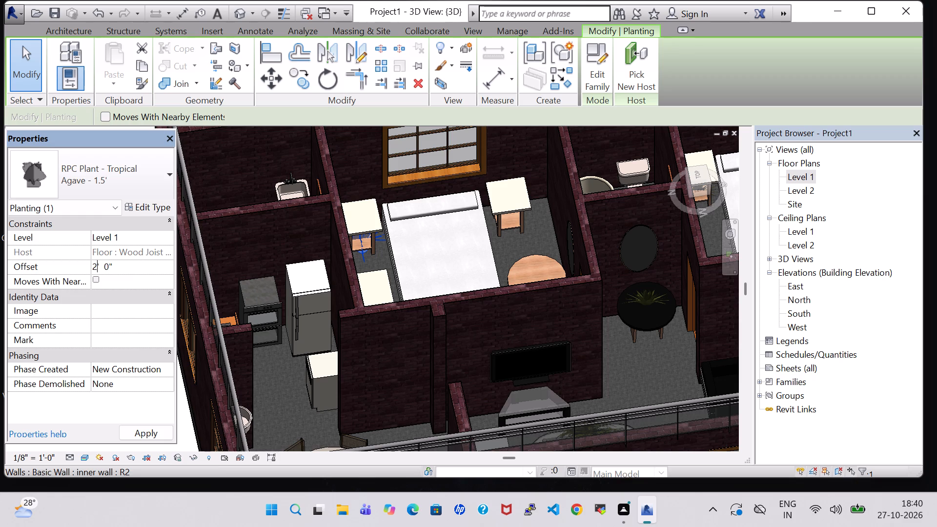
click(109, 264)
key(BackSpace)
key(6)
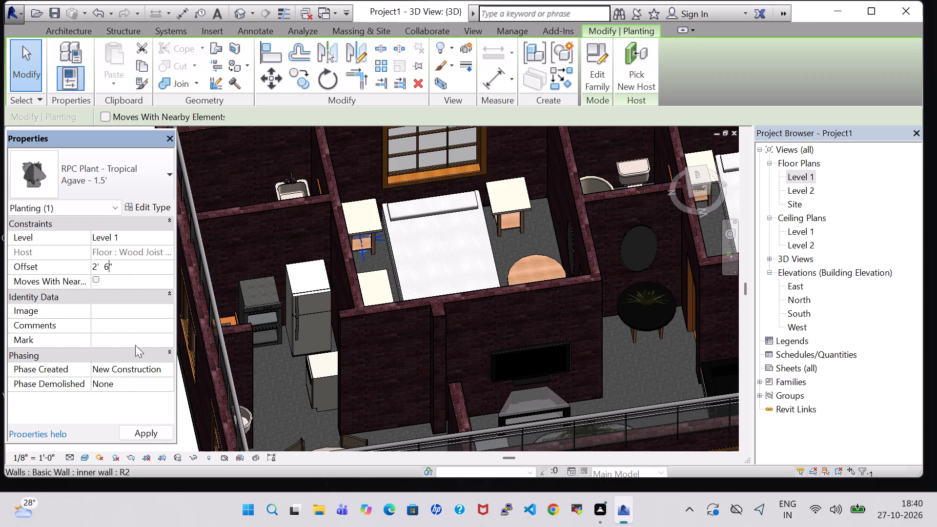
key(Return)
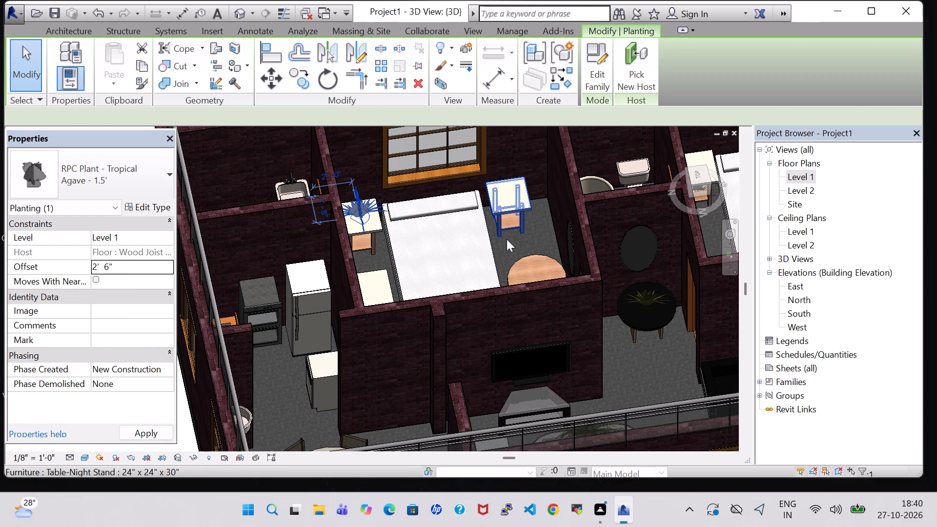
click(508, 239)
Set the offset of the Agave at the M.BED ROOM night stand to 2' 6".
middle_drag(526, 246, 405, 267)
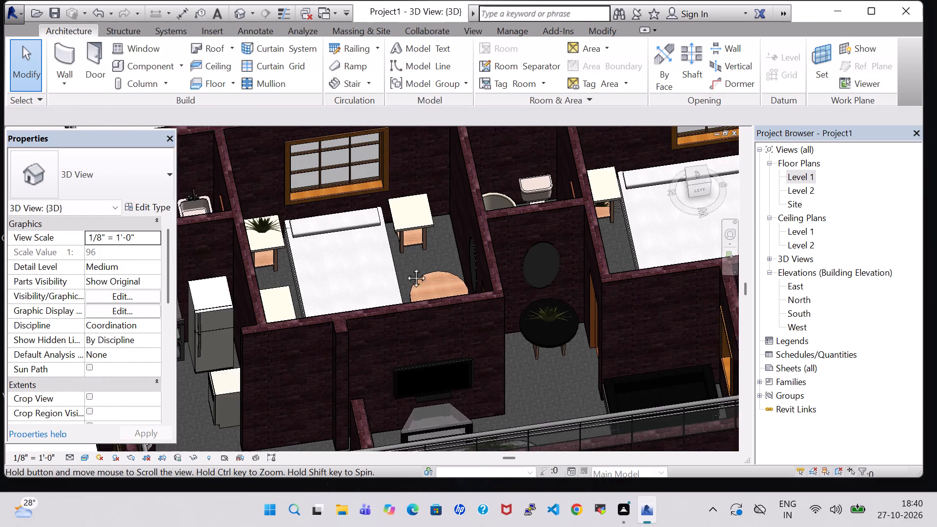
middle_drag(405, 267, 363, 274)
click(541, 219)
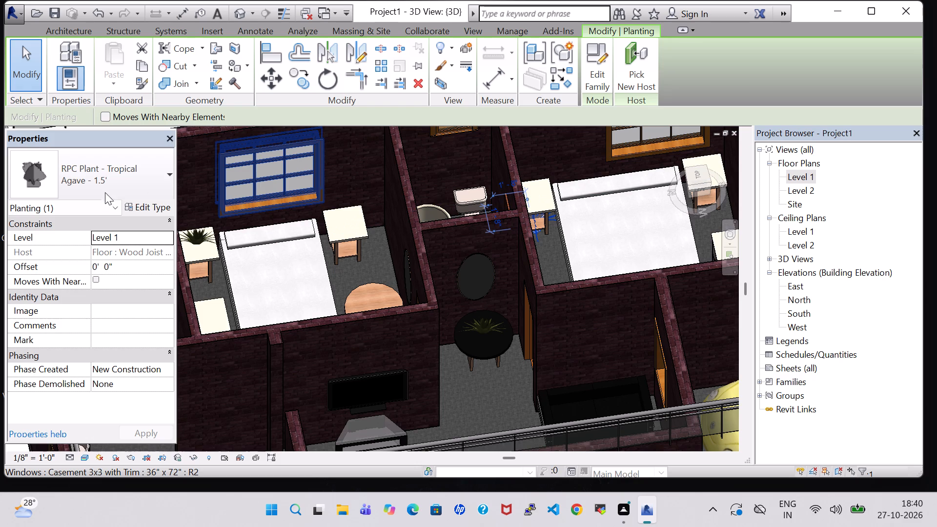
click(97, 266)
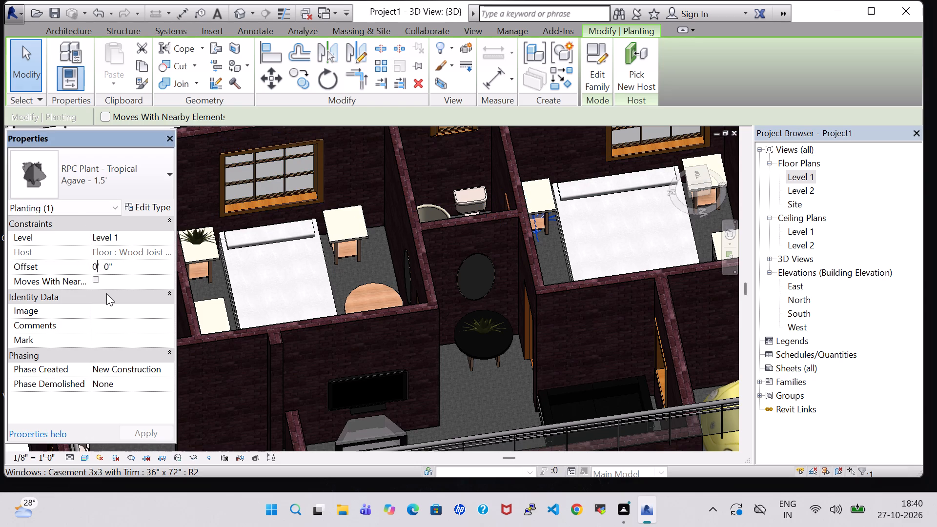
key(BackSpace)
key(2)
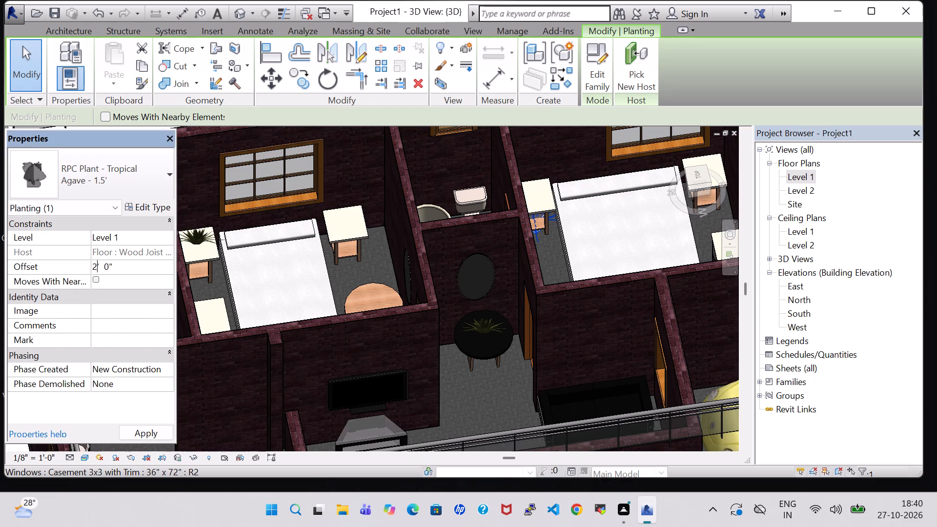
click(109, 266)
key(BackSpace)
key(6)
key(Return)
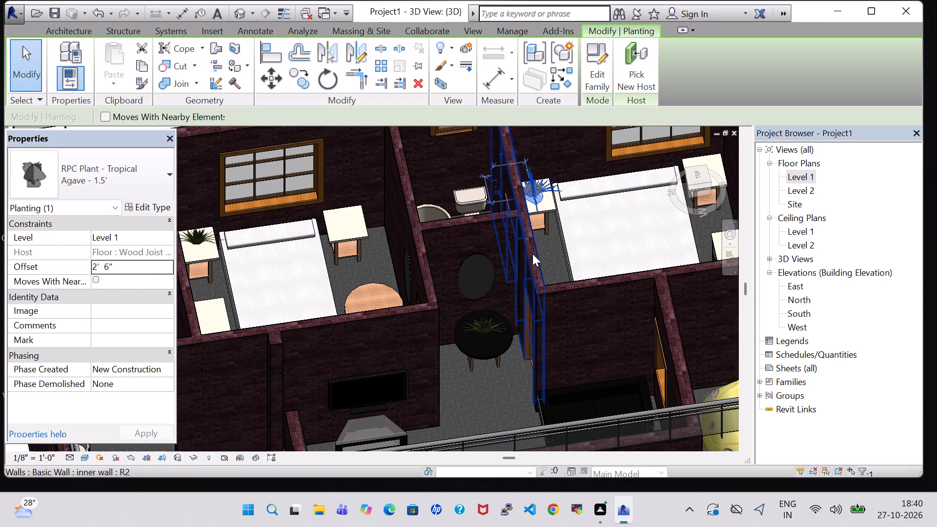
click(549, 254)
Examine the furnished layout in the Level 1 plan and the whole house in the 3D view.
scroll(555, 254, down, 1)
shift+middle_drag(555, 254, 541, 255)
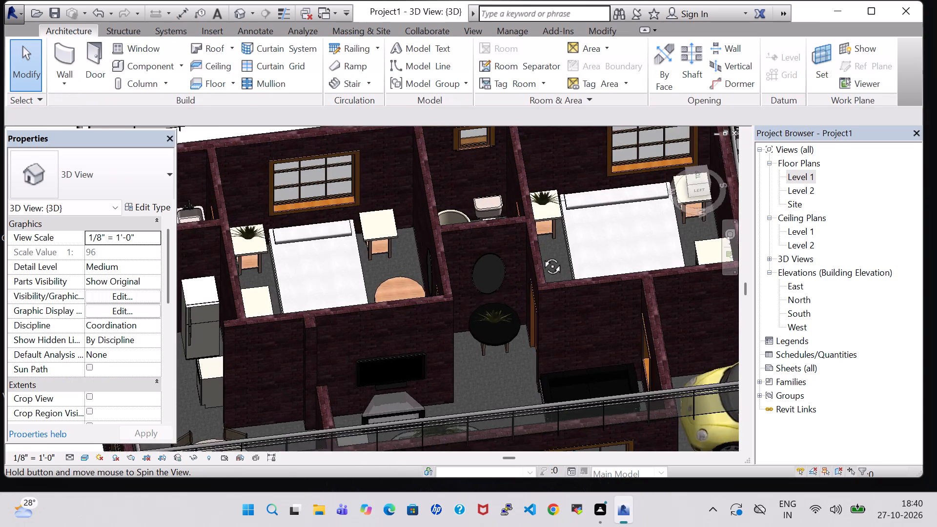
shift+middle_drag(541, 255, 533, 257)
shift+scroll(533, 257, down, 2)
double_click(801, 177)
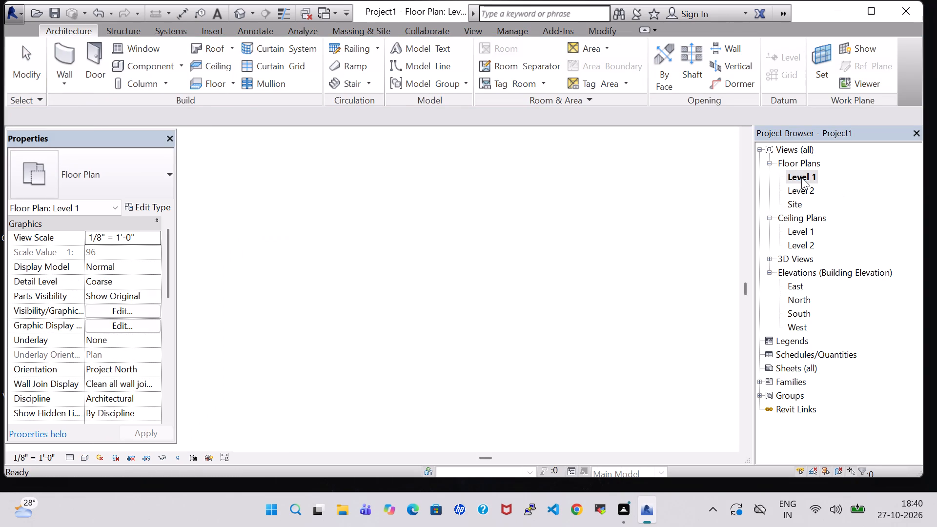
scroll(553, 194, down, 8)
shift+middle_drag(599, 253, 599, 223)
middle_drag(599, 223, 570, 283)
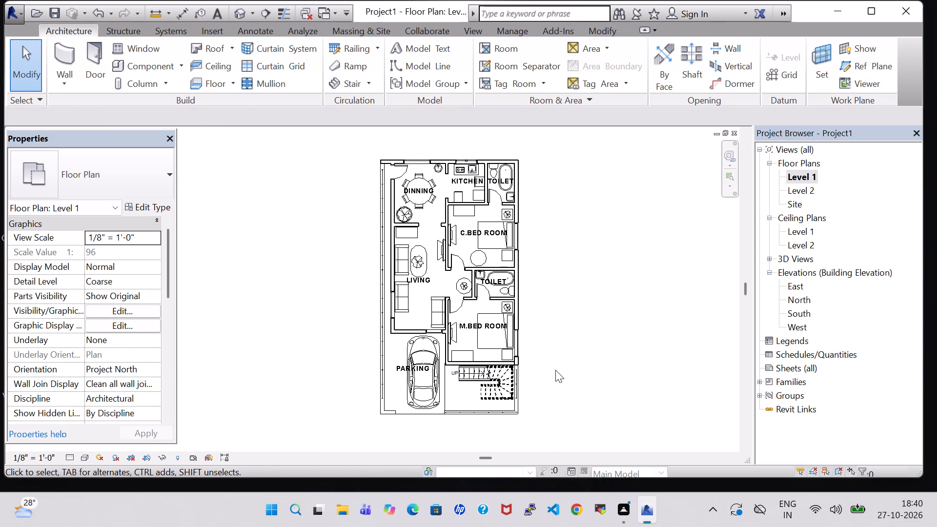
shift+middle_drag(555, 370, 566, 345)
middle_drag(574, 210, 574, 219)
click(236, 15)
scroll(549, 242, down, 3)
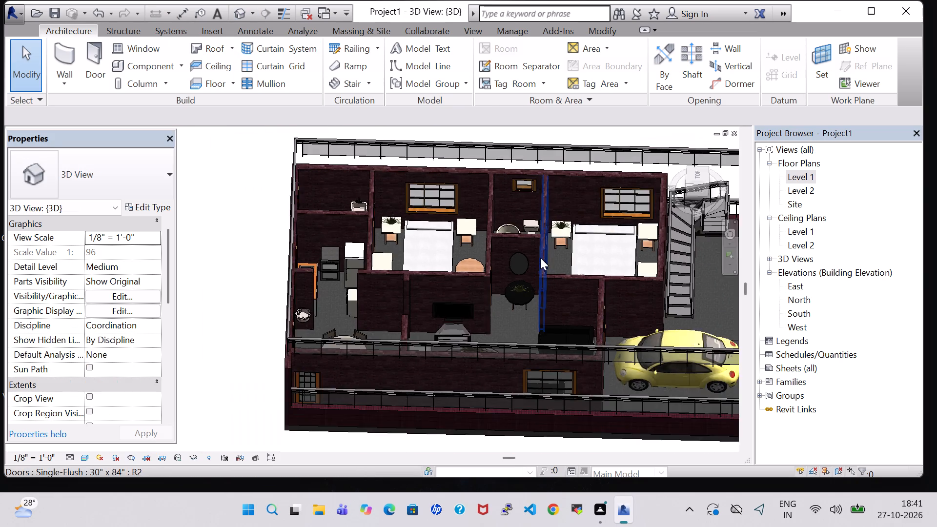
scroll(540, 258, down, 4)
shift+middle_drag(701, 310, 612, 375)
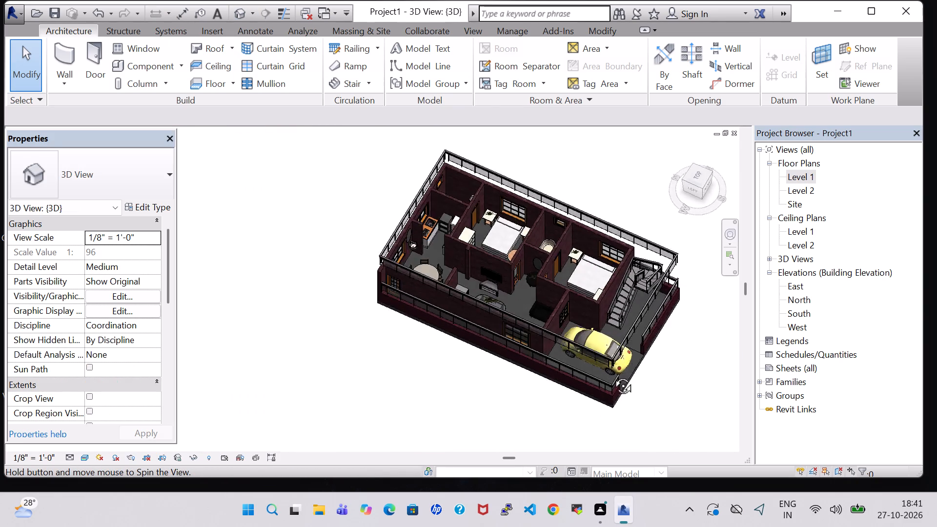
shift+middle_drag(612, 375, 561, 280)
middle_drag(645, 372, 636, 331)
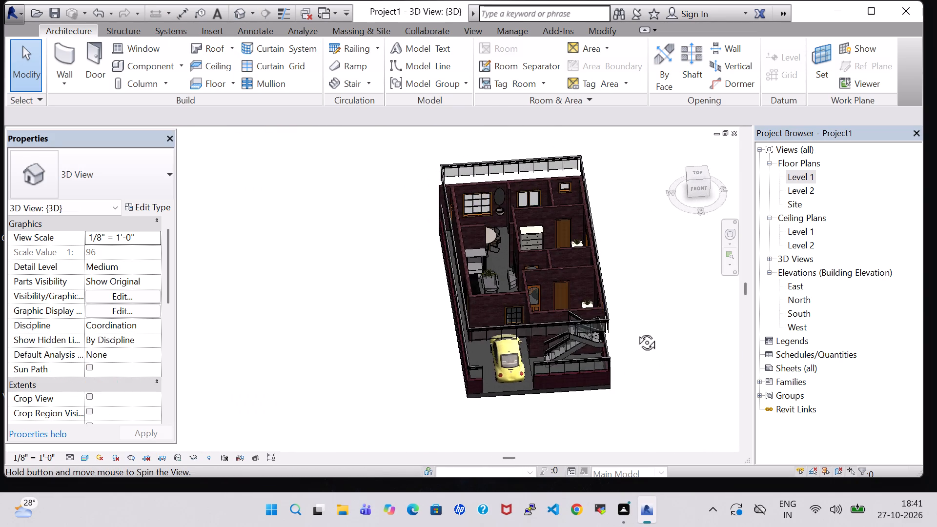
middle_drag(636, 331, 636, 330)
scroll(636, 317, up, 3)
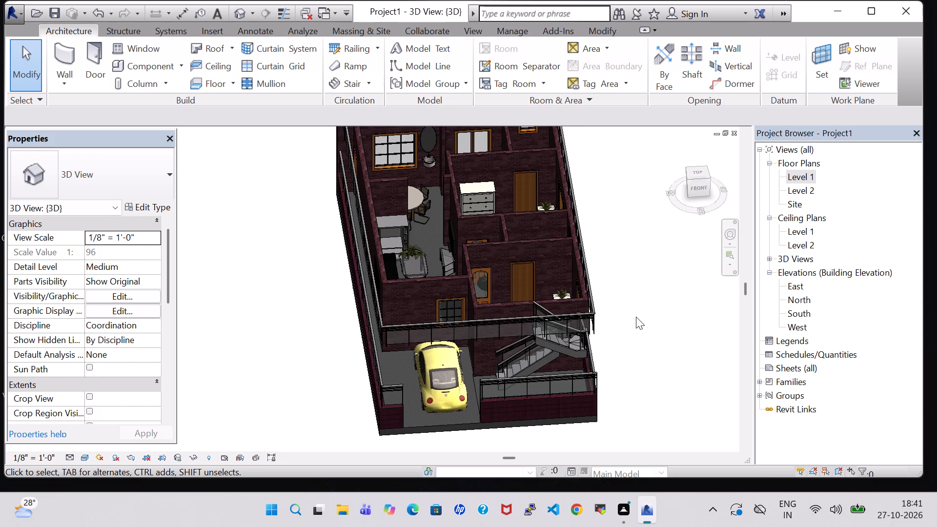
scroll(636, 317, up, 1)
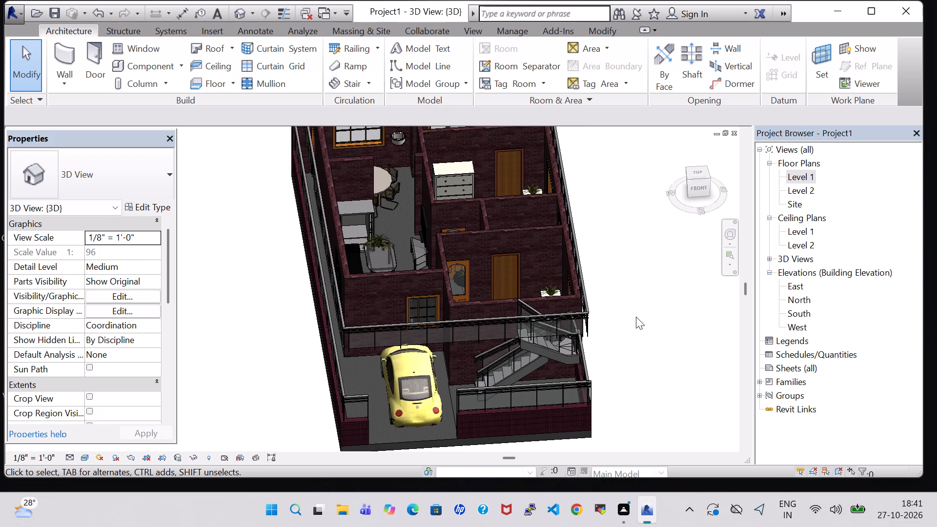
Delete the Glass Panel - Bottom Fill railing on the low side wall beside the stairs.
shift+middle_drag(636, 317, 575, 302)
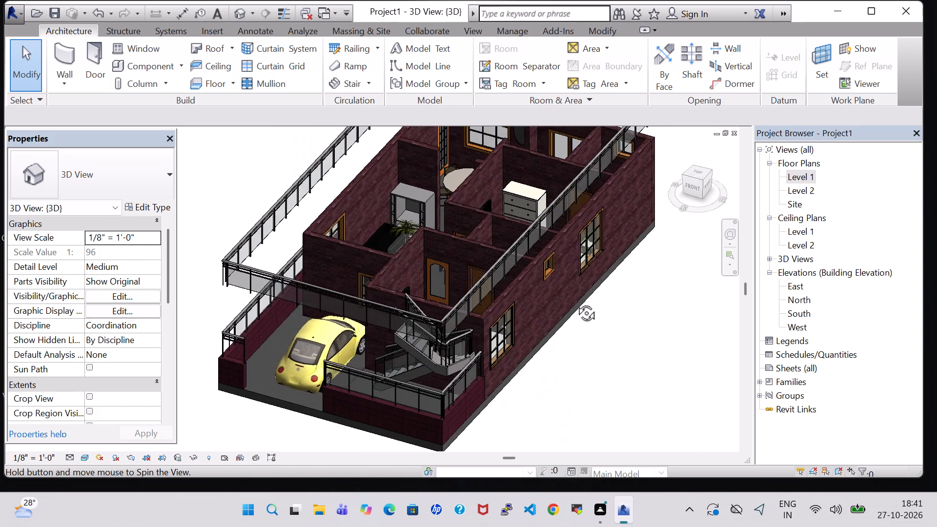
shift+middle_drag(575, 302, 542, 297)
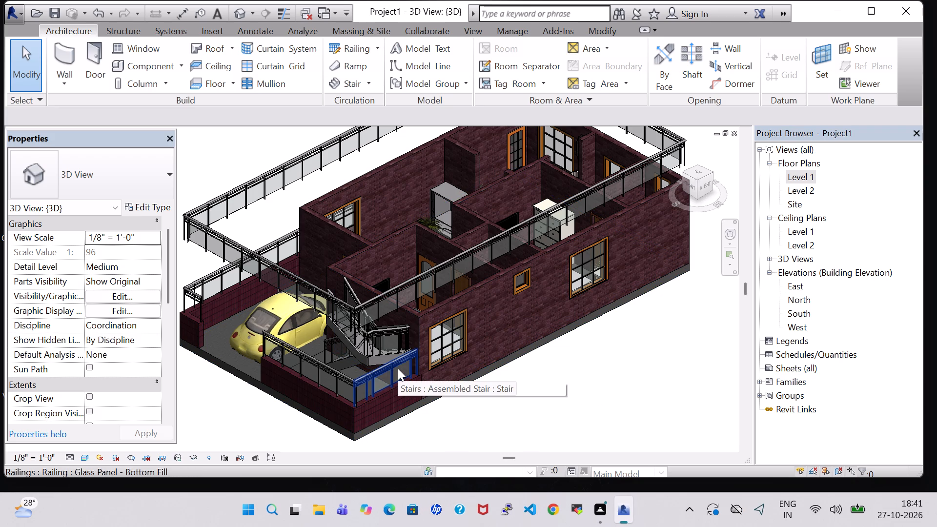
click(398, 368)
key(Delete)
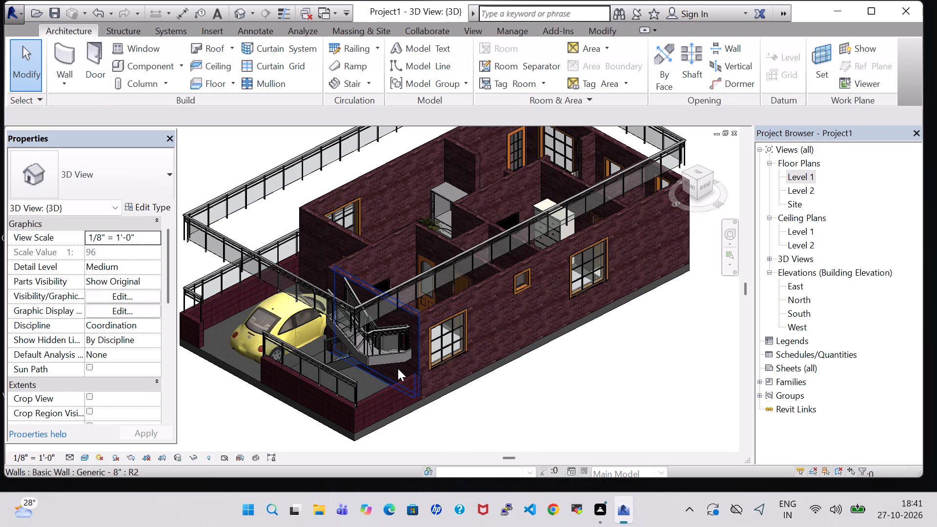
Set the unconnected height of the low outer side wall beside the stairs to 10' 0".
click(392, 396)
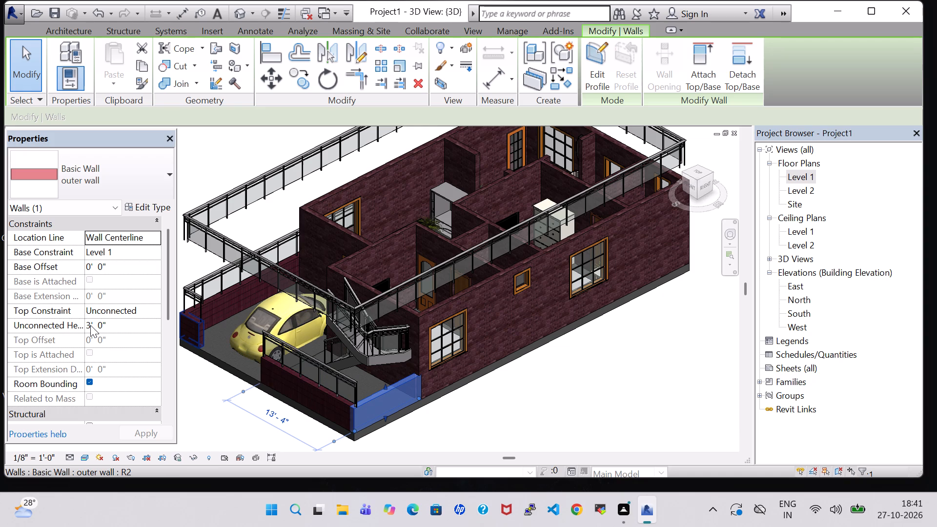
click(91, 325)
key(BackSpace)
text(10)
key(Return)
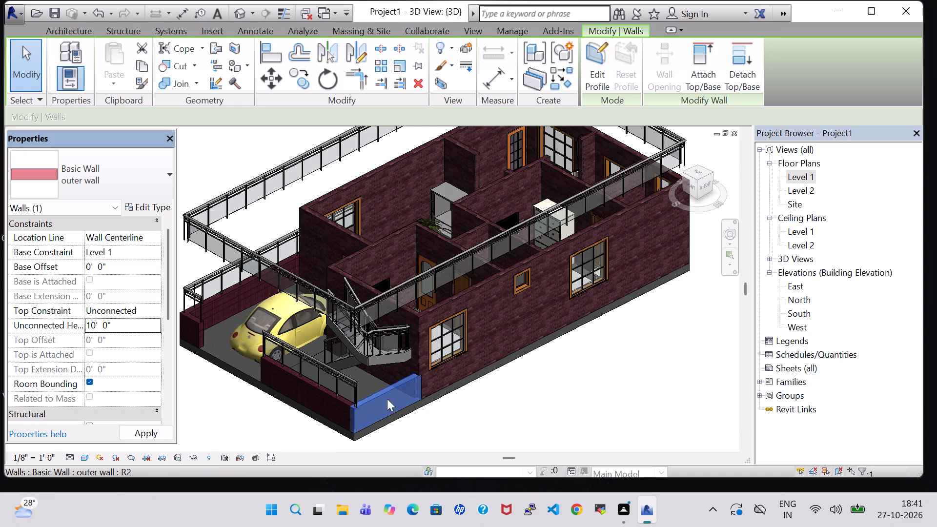
click(649, 396)
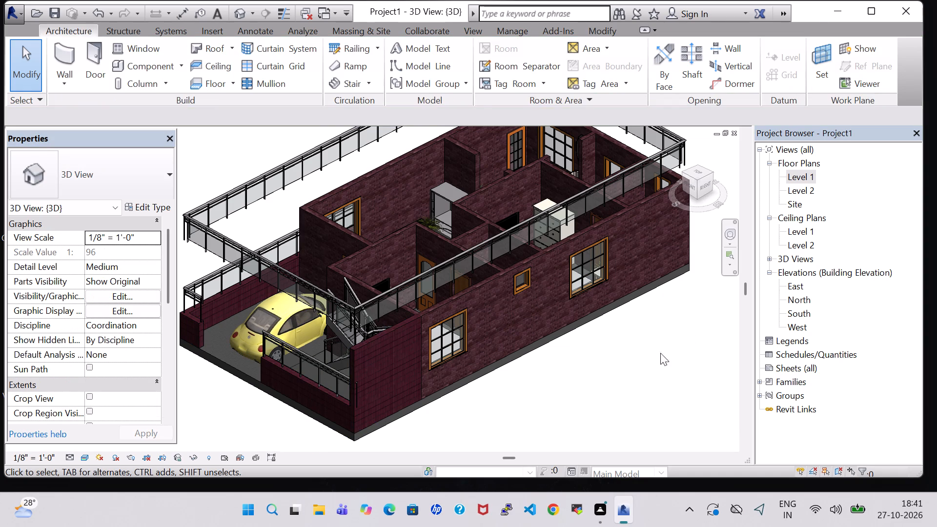
Change the type of the outer side wall beside the stairs to Basic Wall Generic - 8".
click(383, 340)
click(106, 176)
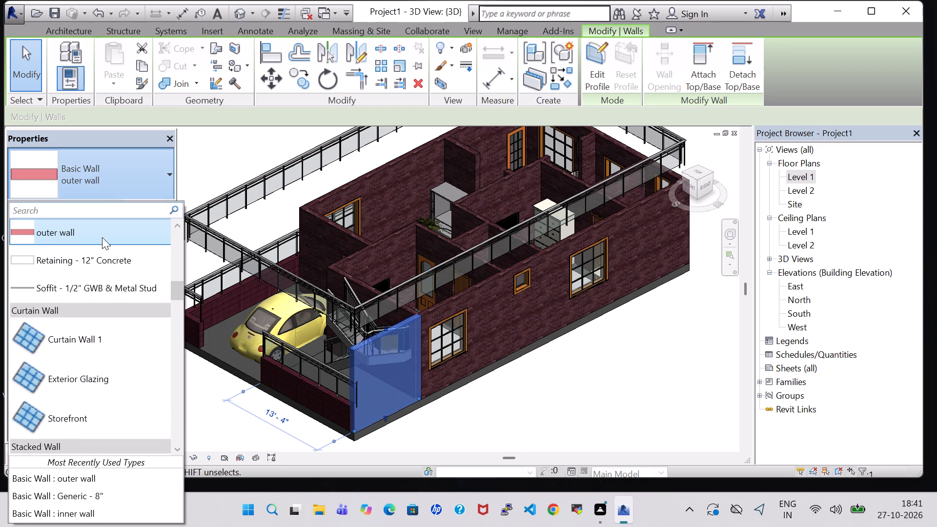
scroll(102, 237, up, 10)
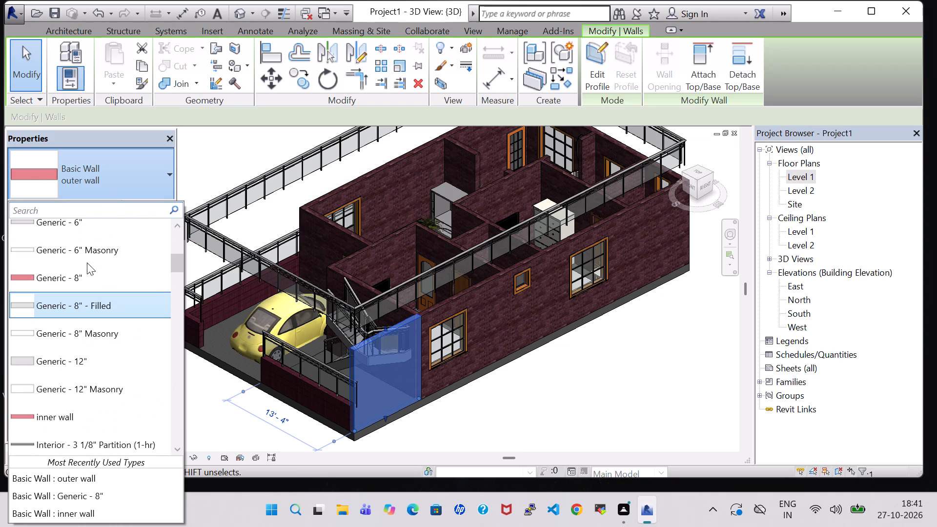
click(84, 273)
click(610, 413)
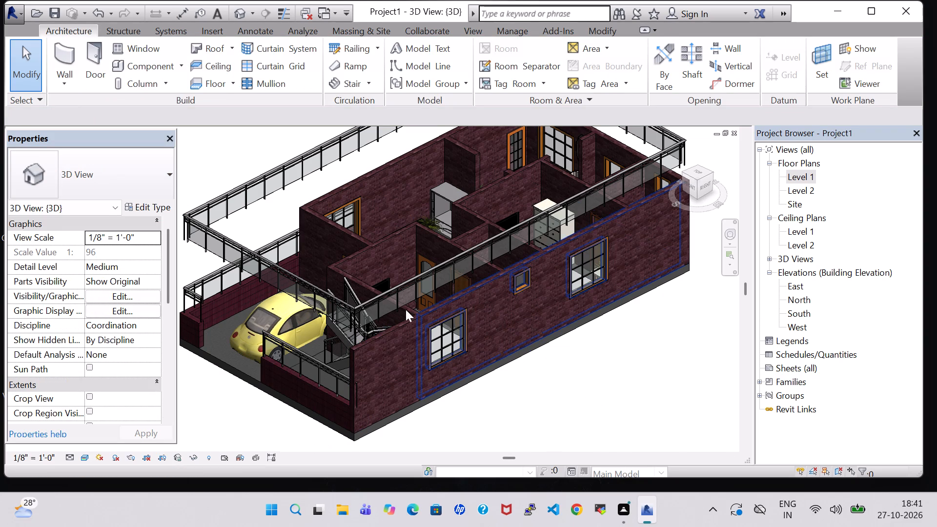
Turn on the visibility of the Roofs category in the 3D view's Visibility/Graphic Overrides.
text(VV)
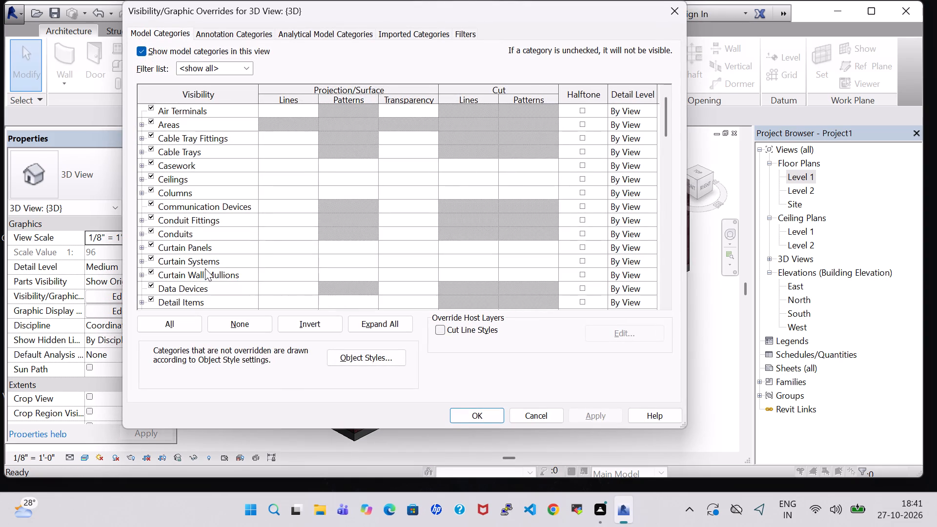
click(189, 261)
key(r)
scroll(183, 266, down, 2)
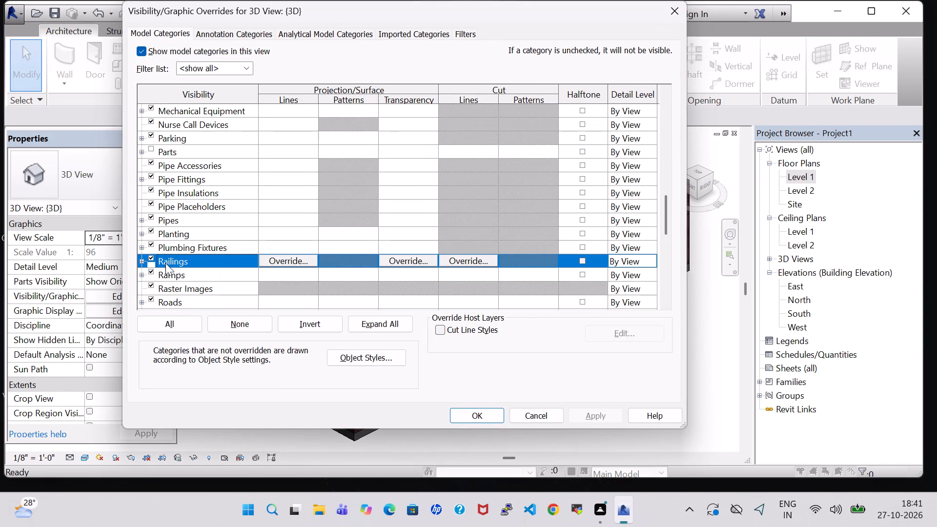
scroll(160, 283, down, 2)
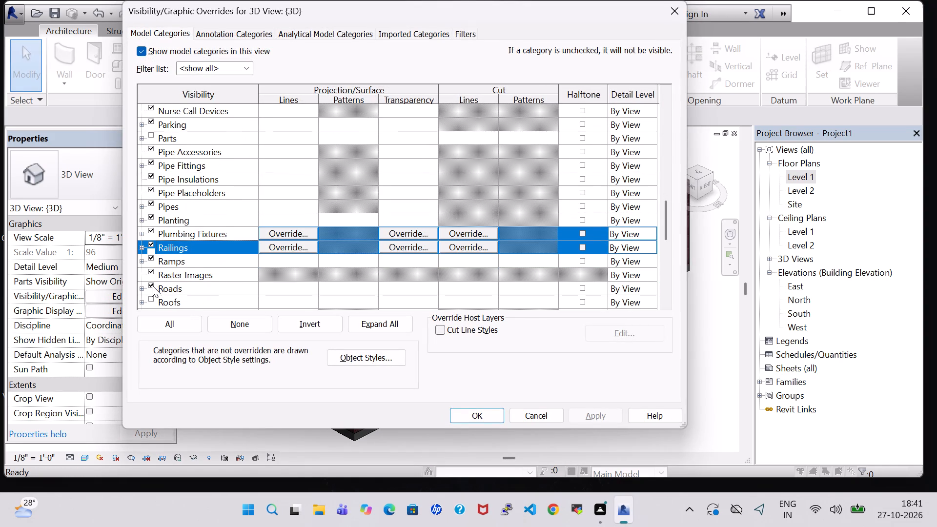
click(152, 285)
click(601, 418)
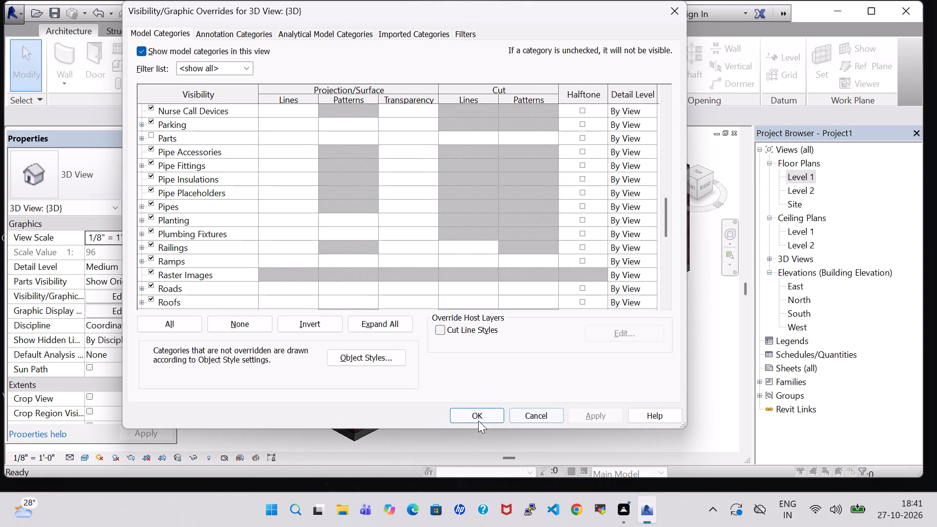
click(478, 421)
Examine the roofed house from the front, sides and above in 3D, and check the Level 1 plan.
shift+middle_click(544, 415)
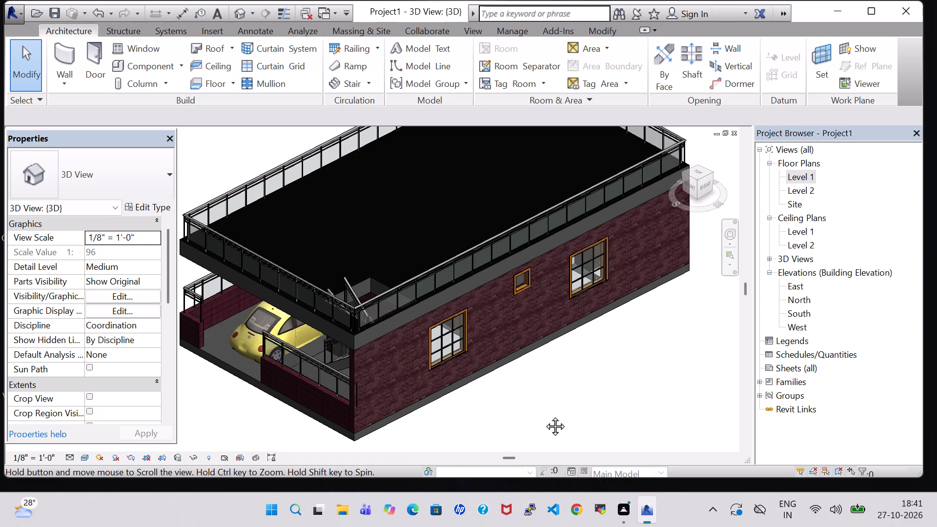
shift+middle_drag(545, 413, 547, 406)
shift+middle_drag(548, 403, 575, 332)
shift+middle_click(615, 300)
shift+middle_drag(545, 370, 556, 372)
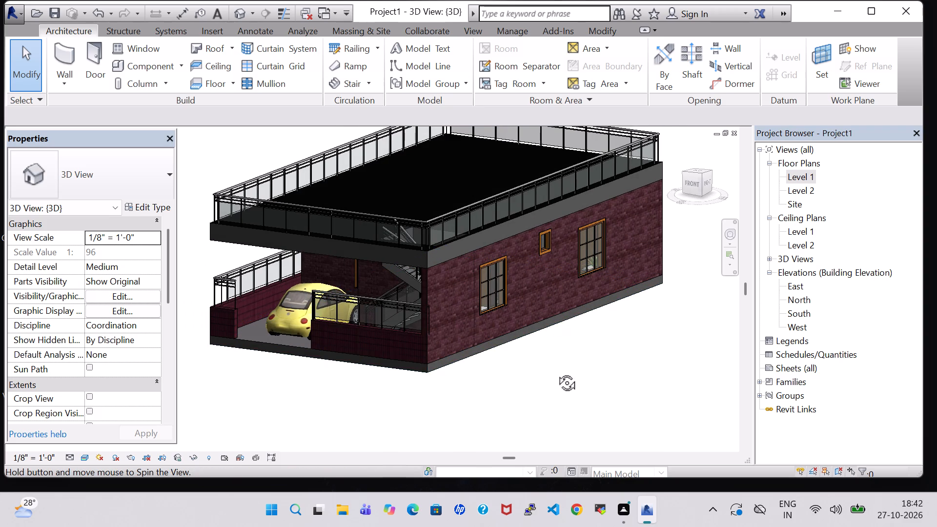
shift+middle_drag(556, 372, 609, 349)
shift+middle_drag(641, 291, 604, 312)
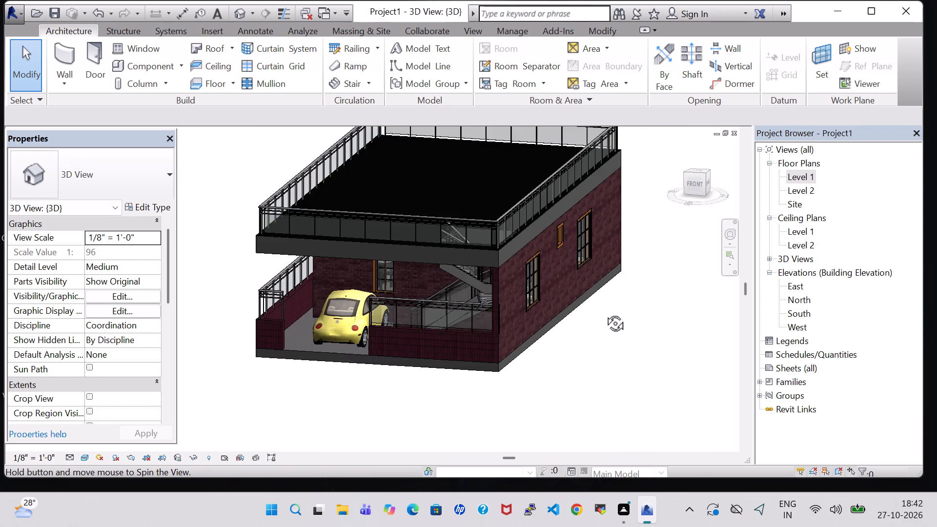
shift+middle_drag(604, 312, 613, 318)
shift+middle_drag(620, 324, 693, 410)
shift+middle_drag(689, 402, 704, 333)
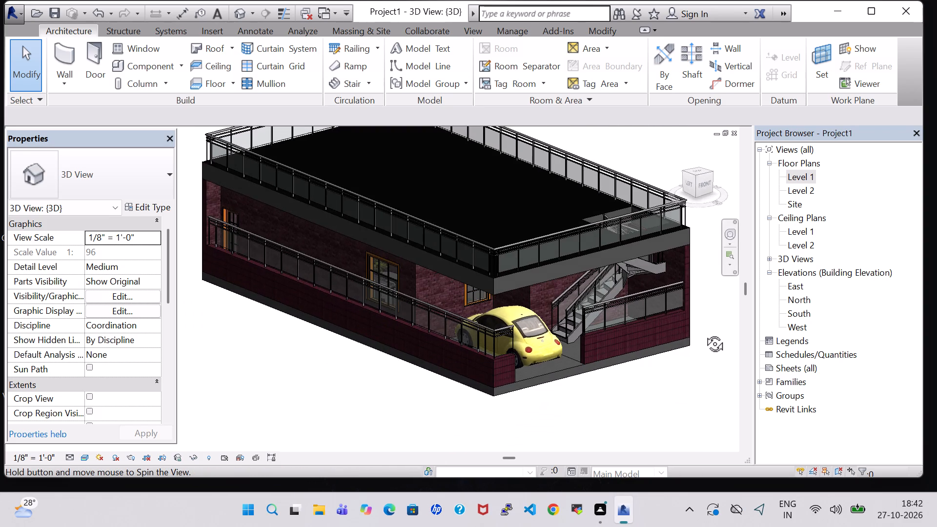
shift+middle_drag(704, 333, 607, 427)
shift+middle_drag(630, 316, 645, 385)
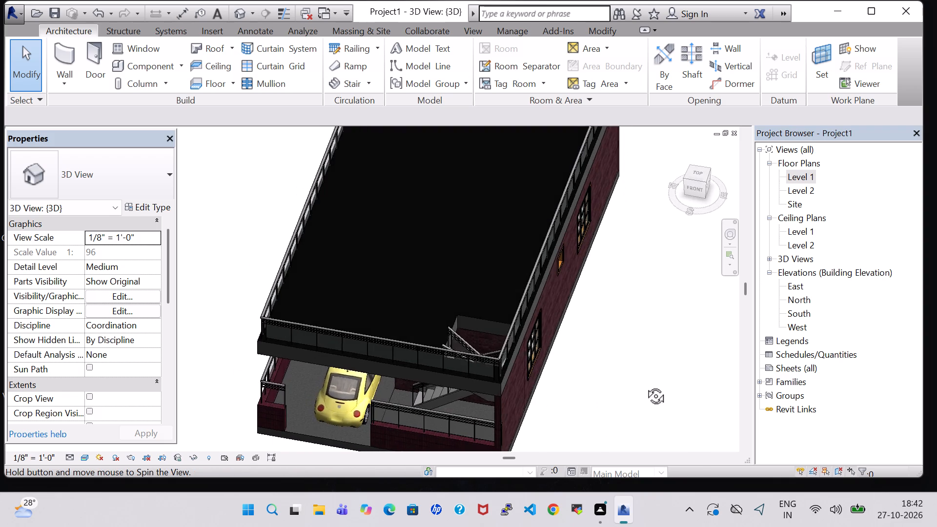
shift+middle_drag(645, 385, 644, 423)
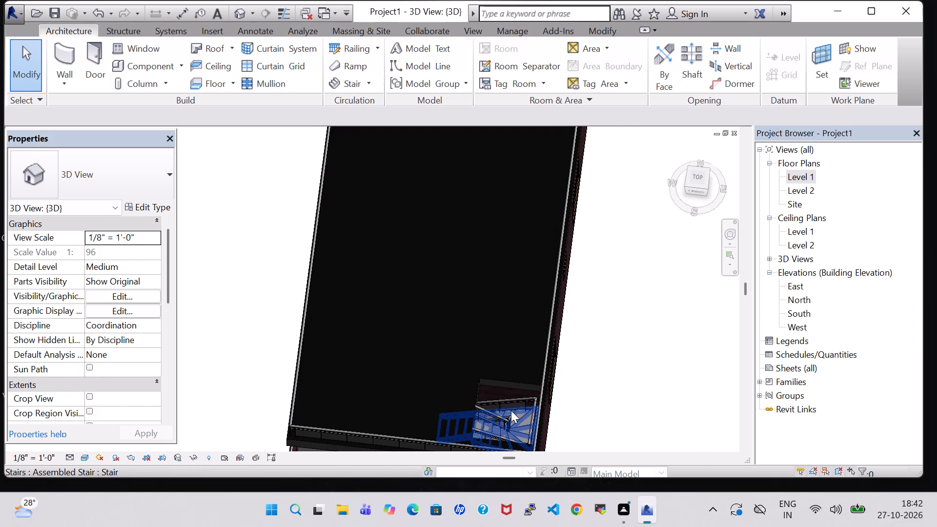
shift+middle_drag(633, 387, 633, 255)
shift+middle_drag(633, 321, 635, 276)
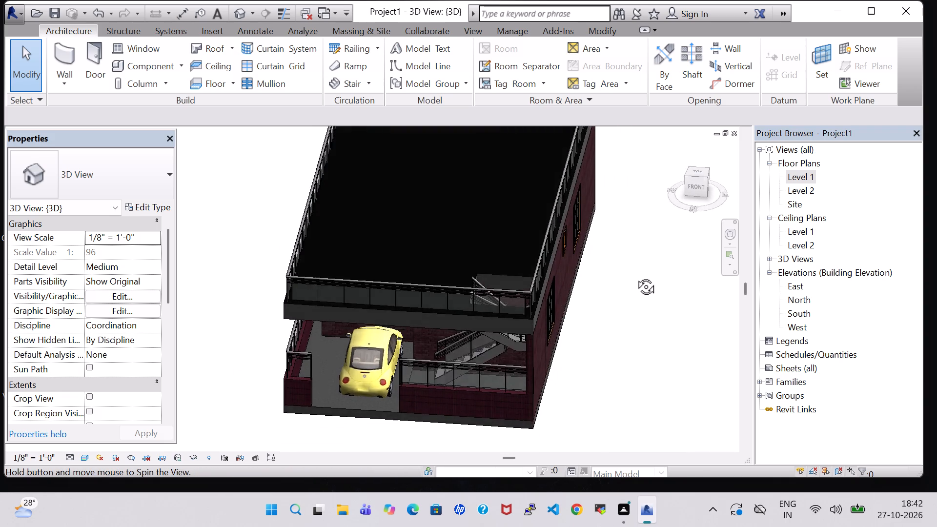
shift+middle_drag(635, 276, 644, 268)
shift+middle_drag(617, 326, 614, 264)
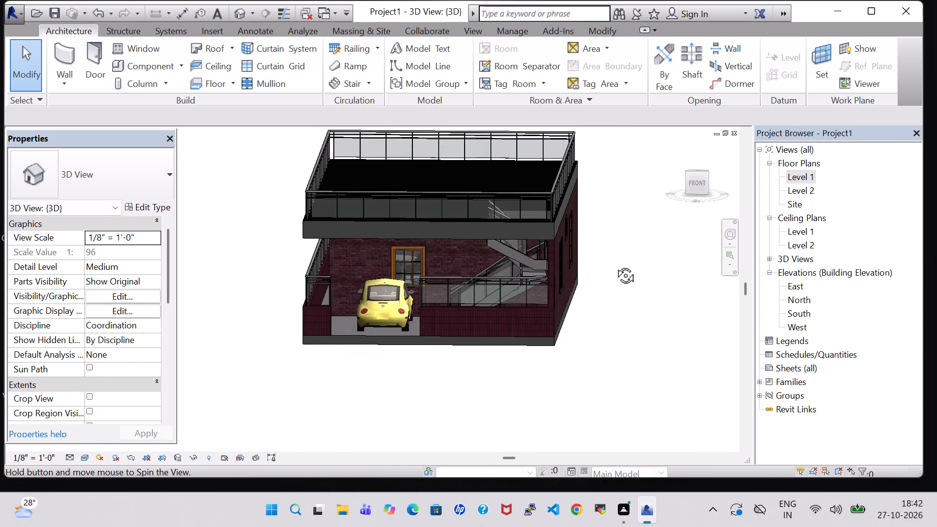
shift+middle_drag(614, 264, 616, 271)
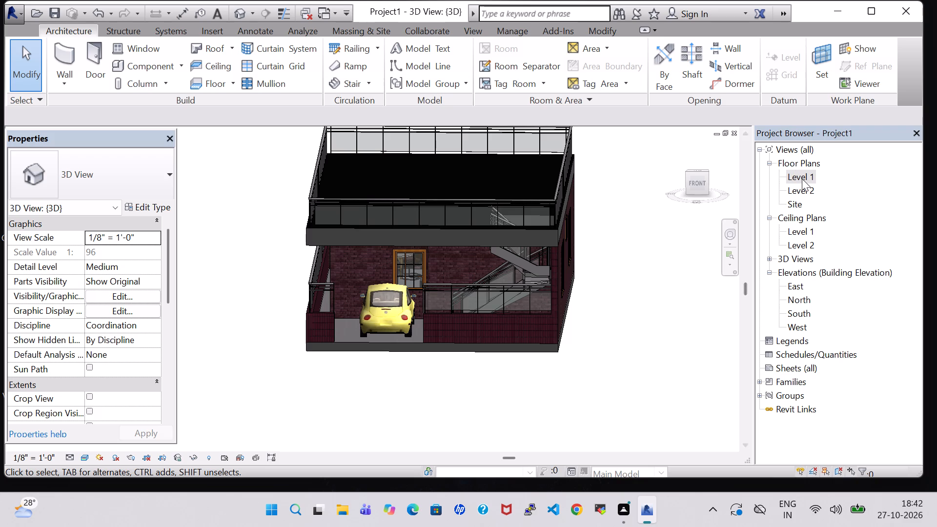
double_click(802, 179)
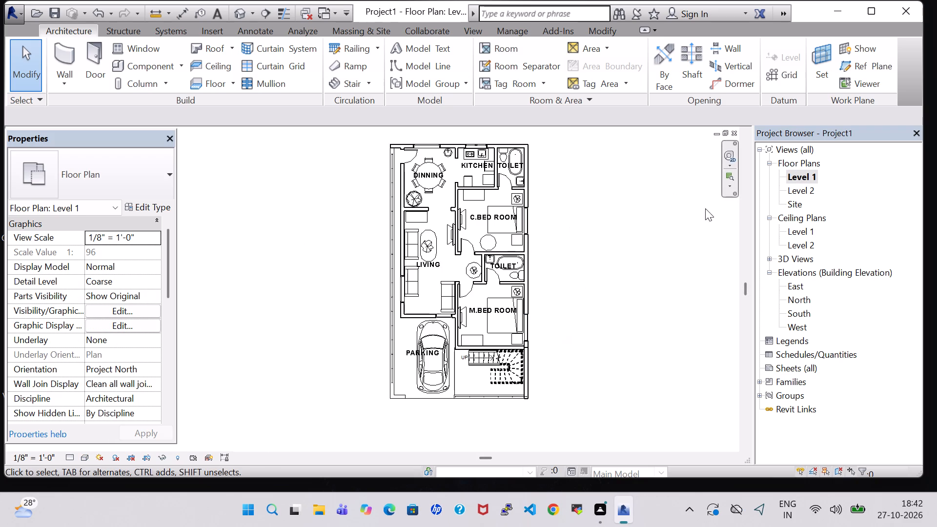
click(236, 16)
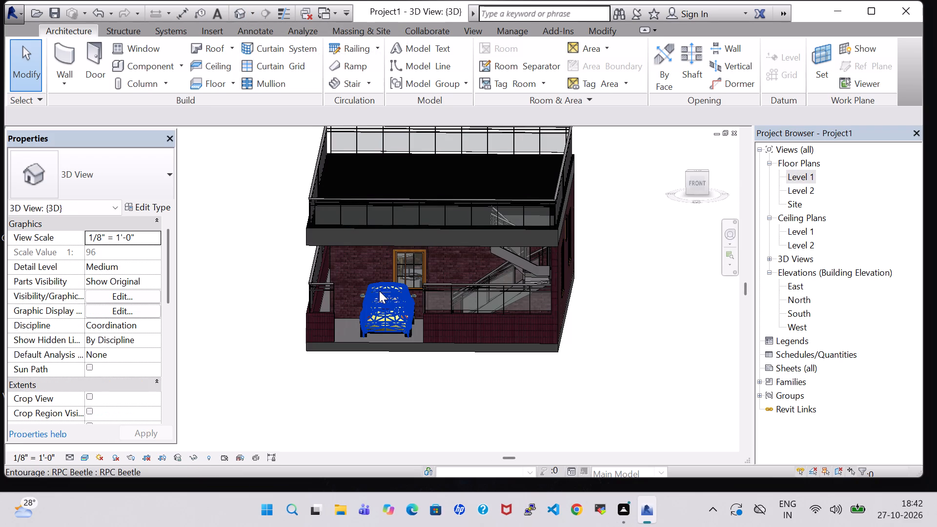
Place a Door-Exterior-Double-Full Glass-Wood_Clad 60" x 80" on Level 1 in the wall between LIVING and PARKING, beside the window.
double_click(799, 181)
scroll(562, 275, down, 2)
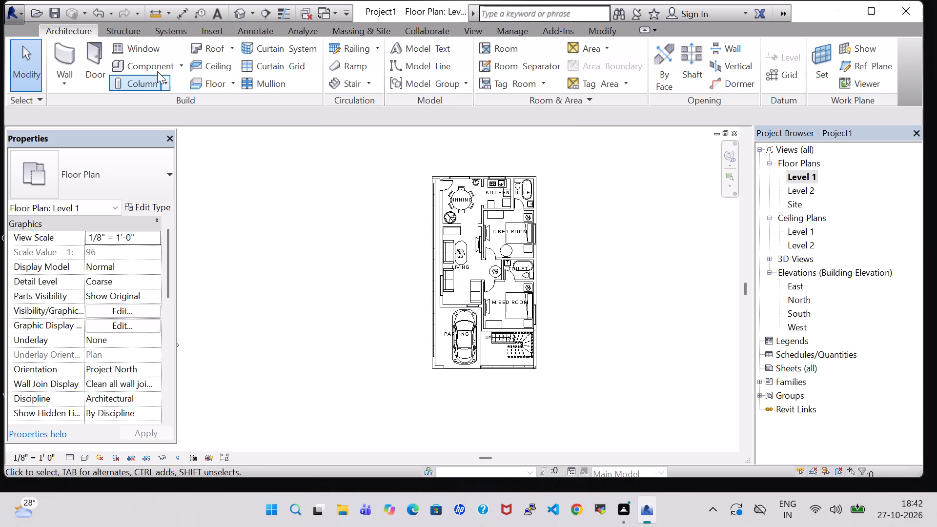
click(149, 61)
click(78, 31)
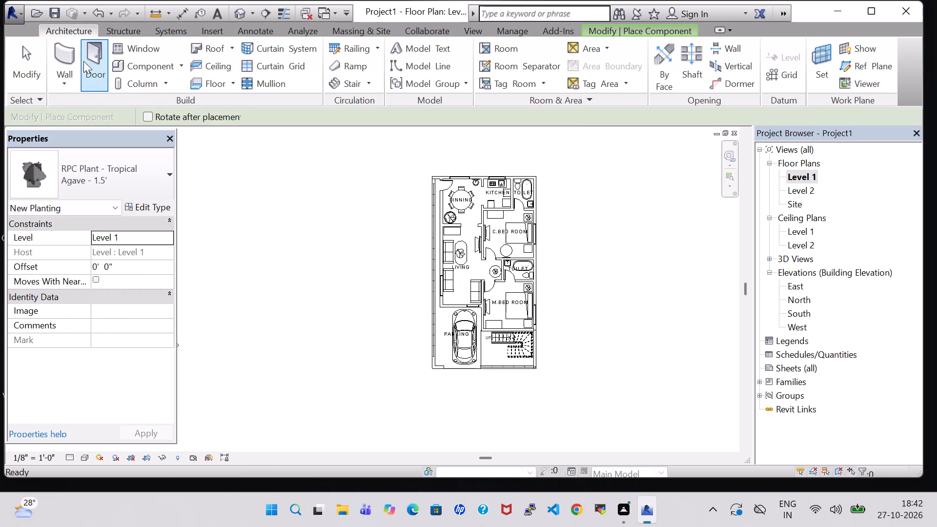
click(83, 61)
click(112, 170)
scroll(107, 239, up, 4)
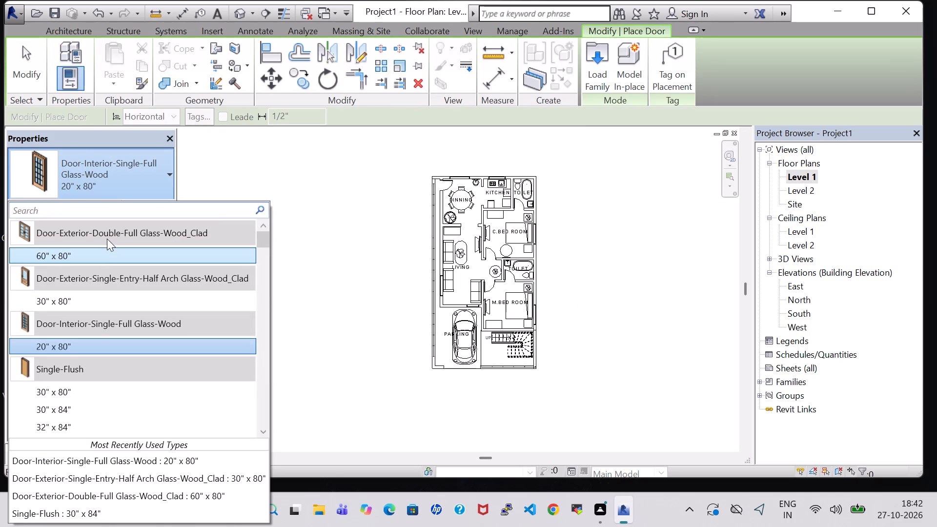
click(102, 249)
scroll(438, 318, up, 12)
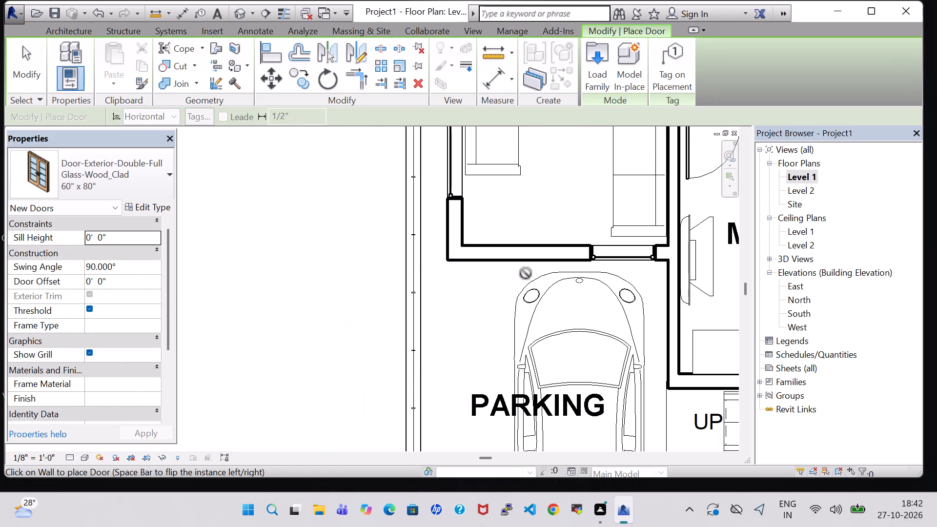
click(522, 243)
key(Escape)
key(Escape)
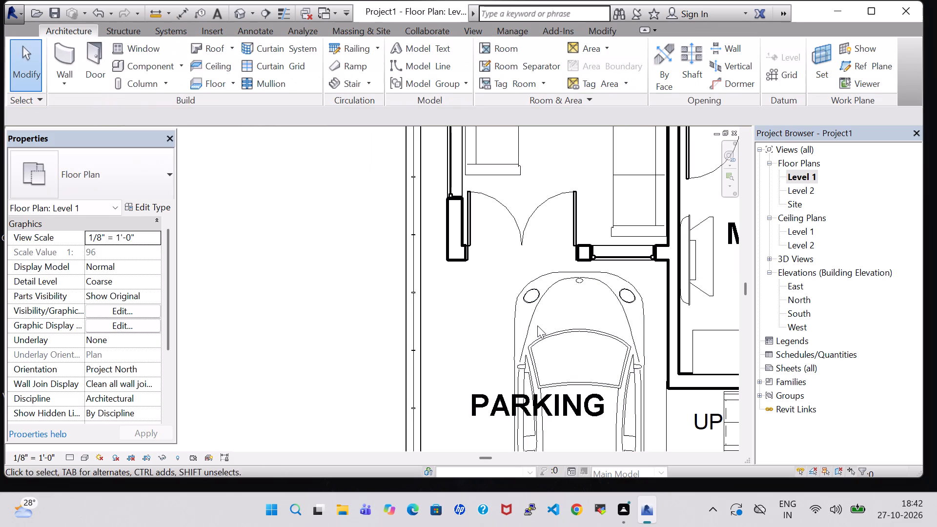
Nudge the RPC Beetle car in PARKING about 10 inches toward the M.BED ROOM side, away from the double door.
click(594, 287)
click(602, 281)
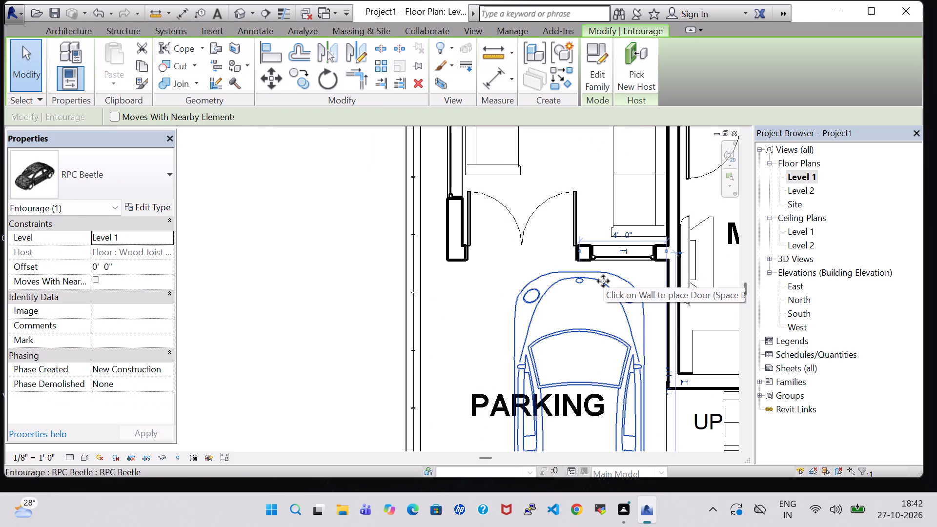
key(Right)
key(Right)
key(Right)
key(Right)
key(Right)
key(Right)
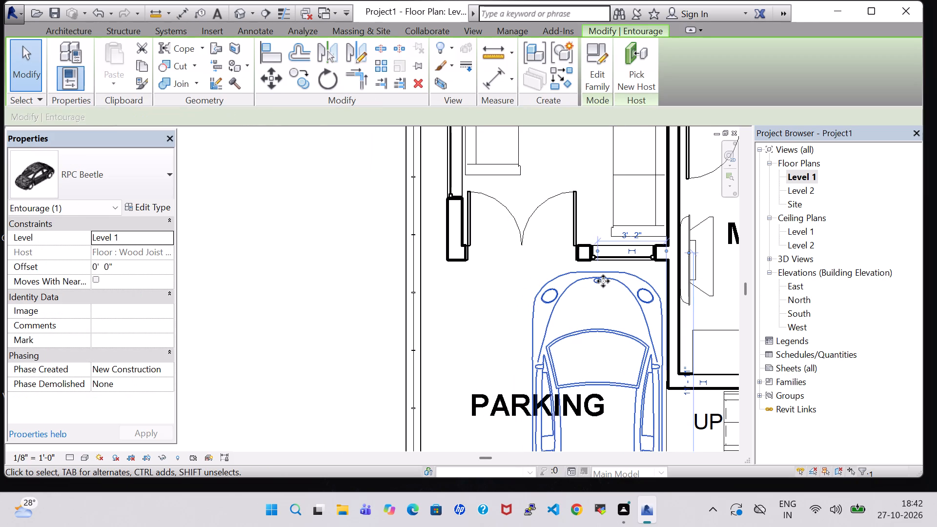
key(Left)
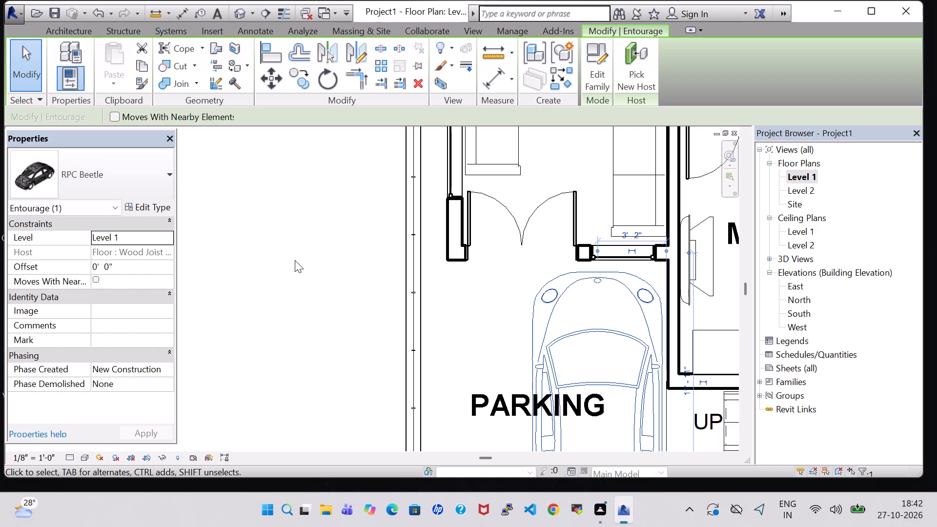
click(277, 275)
Examine the parking front, the double door and the stair area in the Level 1 plan and the 3D view.
scroll(277, 275, down, 4)
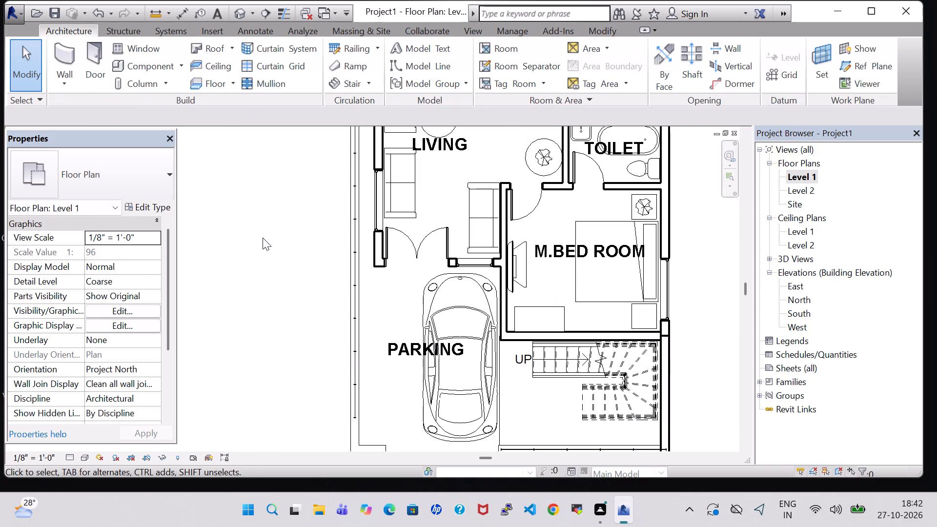
middle_drag(400, 312, 396, 288)
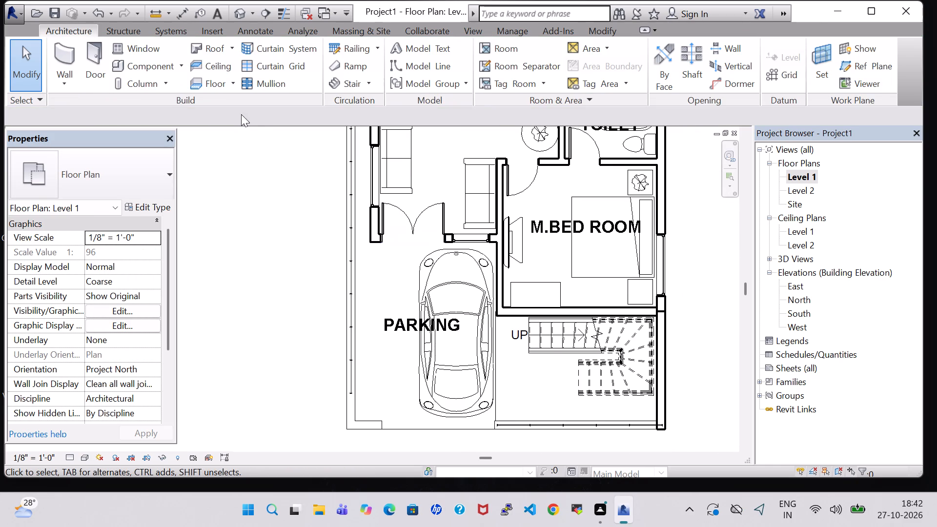
click(234, 18)
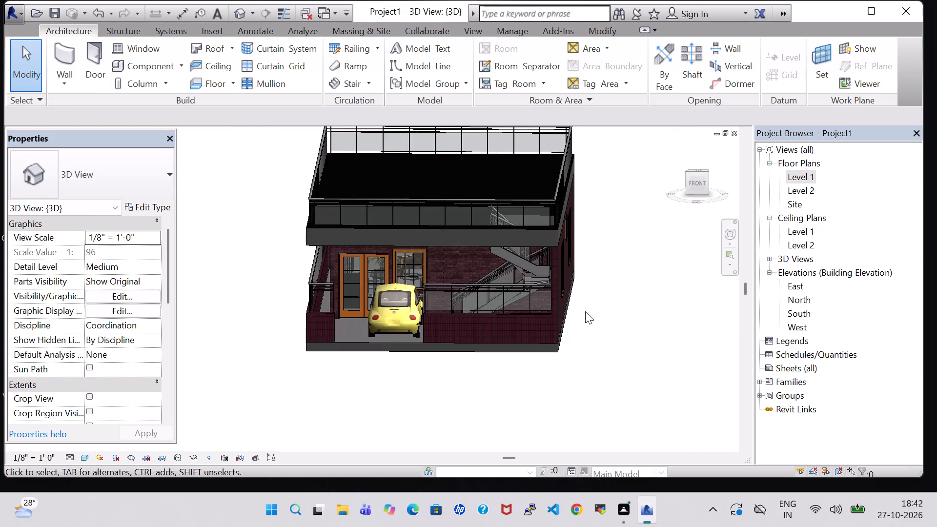
shift+middle_drag(607, 337, 604, 369)
shift+middle_drag(604, 373, 604, 396)
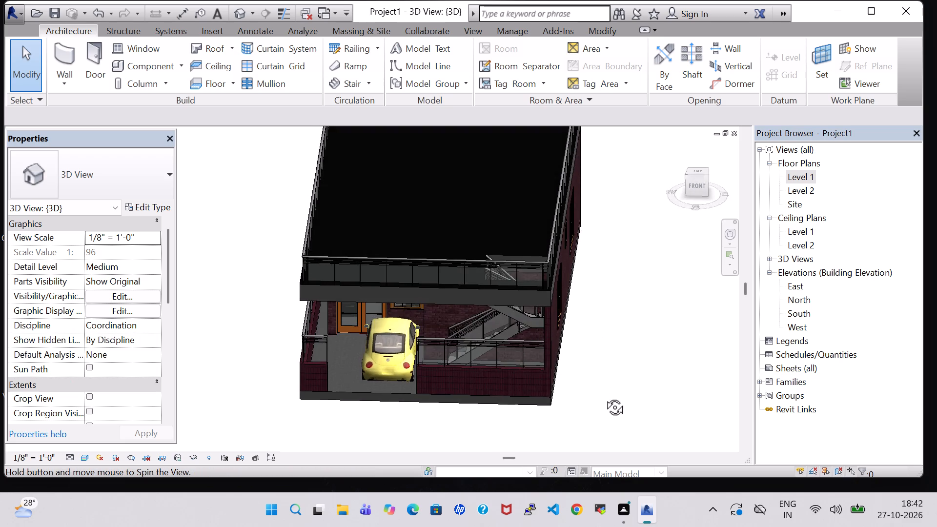
shift+middle_drag(604, 396, 629, 301)
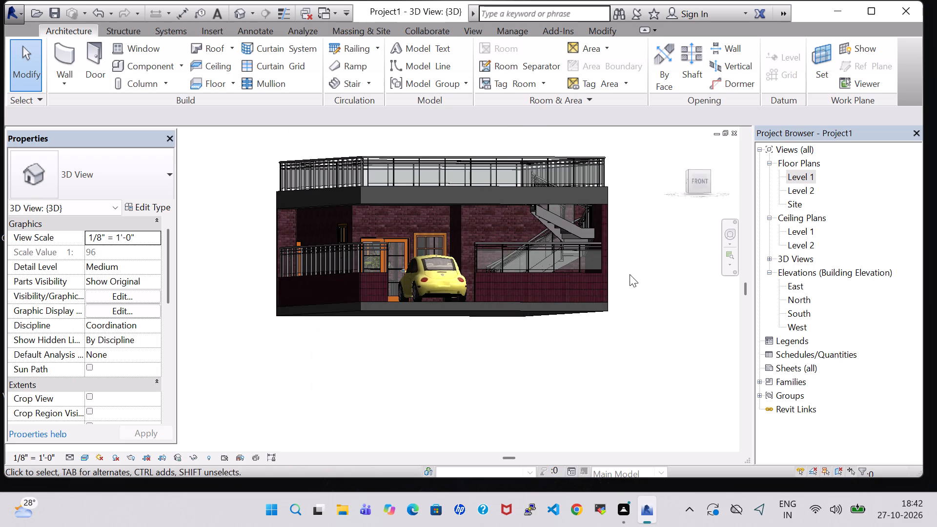
shift+middle_drag(645, 265, 631, 304)
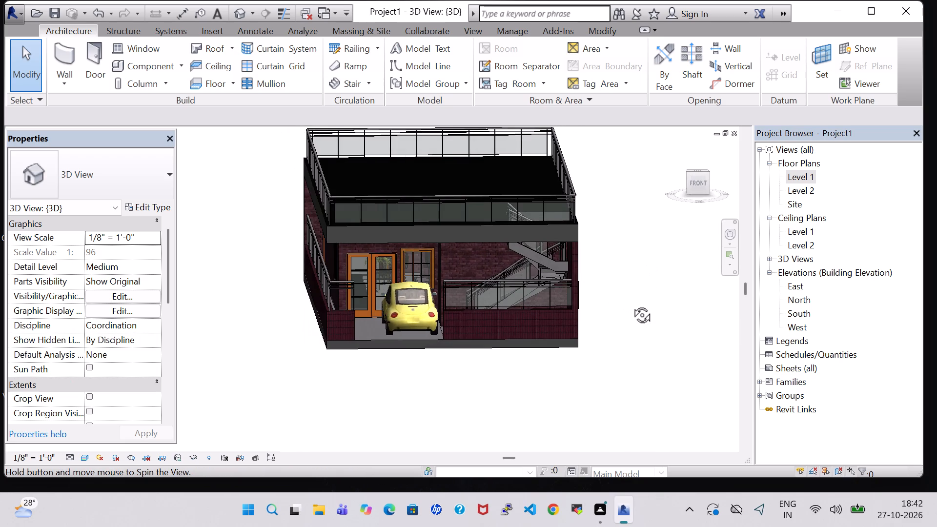
shift+middle_drag(631, 304, 630, 304)
double_click(795, 178)
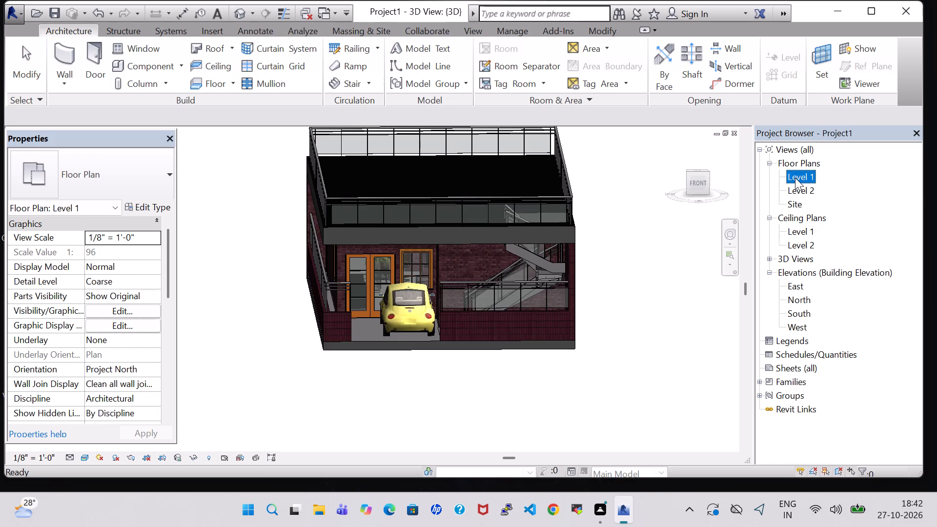
click(239, 13)
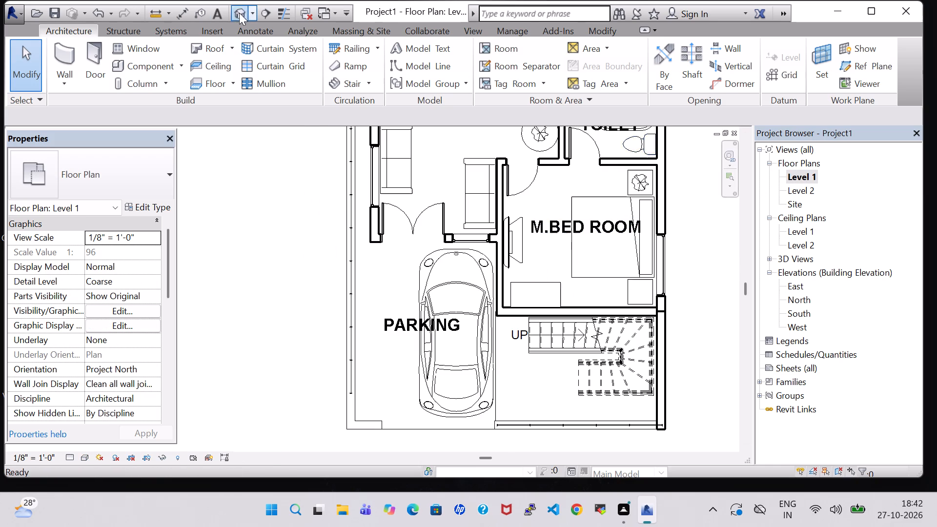
scroll(524, 248, up, 8)
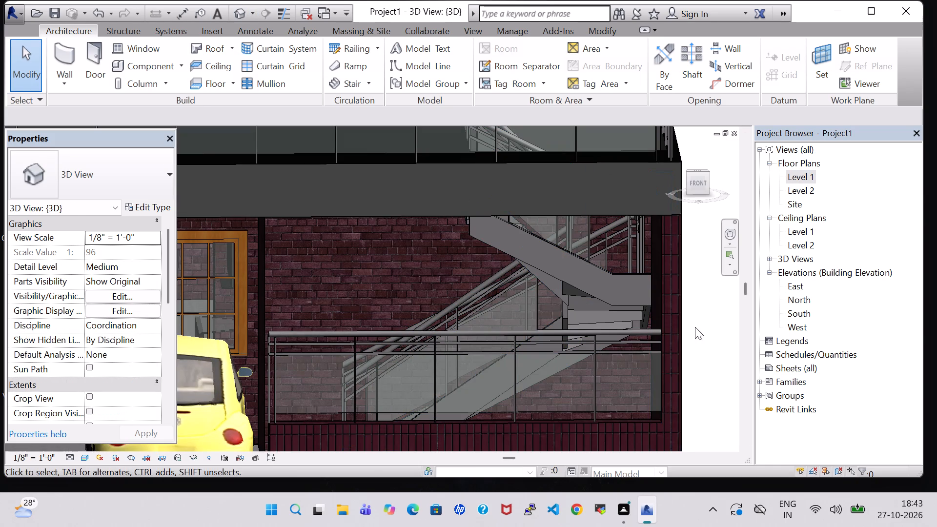
Examine the staircase beside PARKING and its arrival at the roof from the front and above in the 3D view.
shift+middle_drag(695, 327, 682, 287)
shift+middle_drag(682, 285, 680, 276)
shift+middle_drag(680, 276, 686, 331)
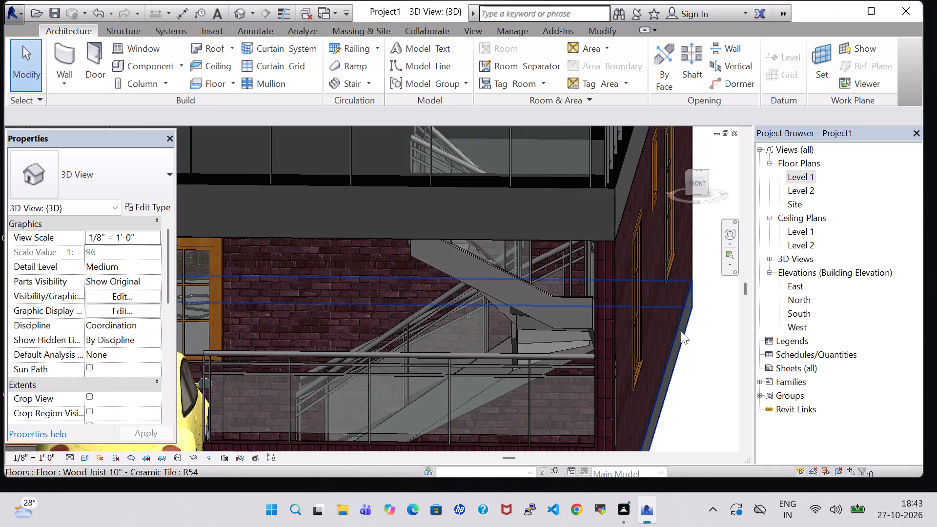
scroll(681, 331, down, 5)
shift+middle_drag(675, 419, 689, 381)
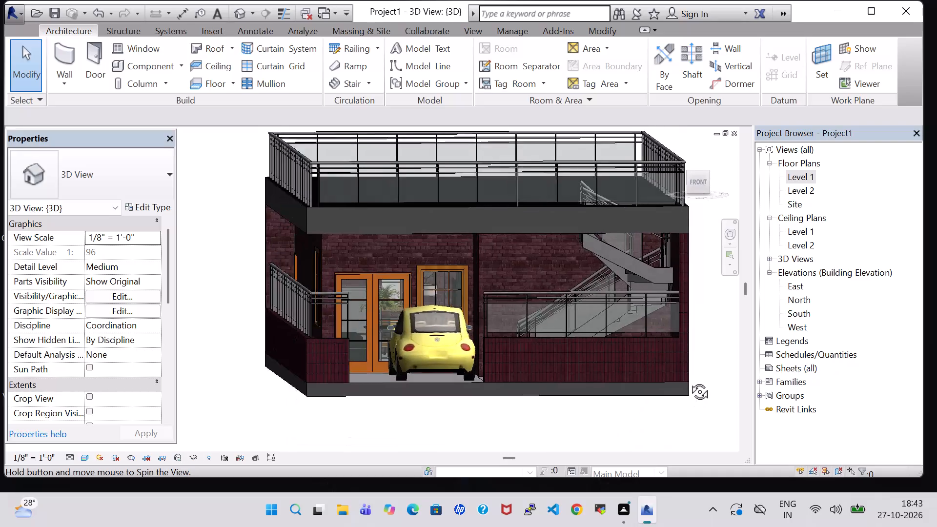
shift+middle_drag(689, 381, 630, 478)
shift+scroll(685, 391, down, 1)
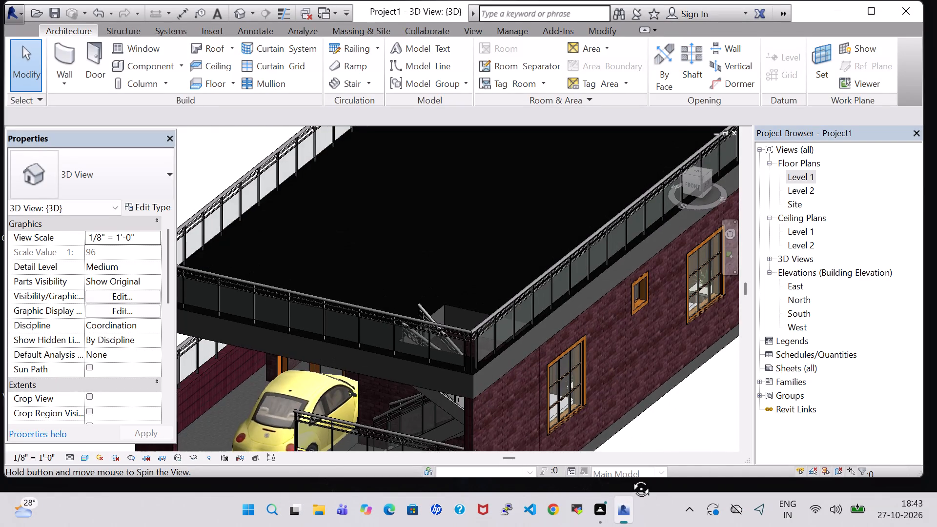
shift+middle_drag(630, 478, 630, 477)
Extend the top end of the stair's upper run by one riser, to about 6'-10" long, in the Level 1 plan, and finish the edit.
double_click(808, 176)
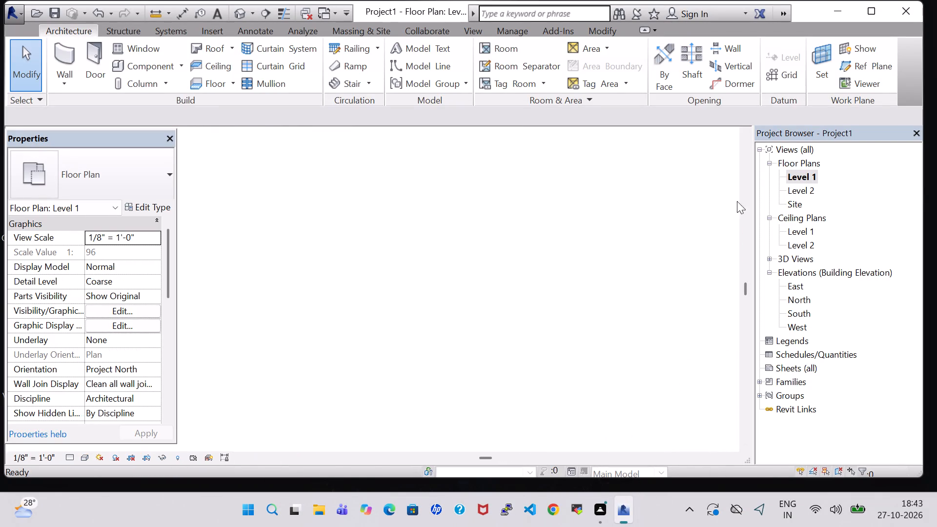
scroll(571, 285, down, 3)
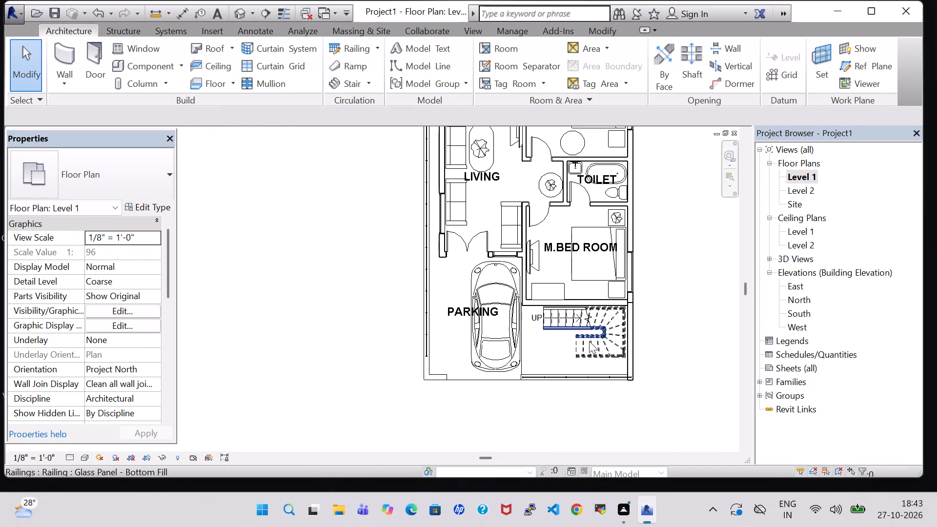
double_click(590, 345)
scroll(590, 345, up, 3)
click(570, 345)
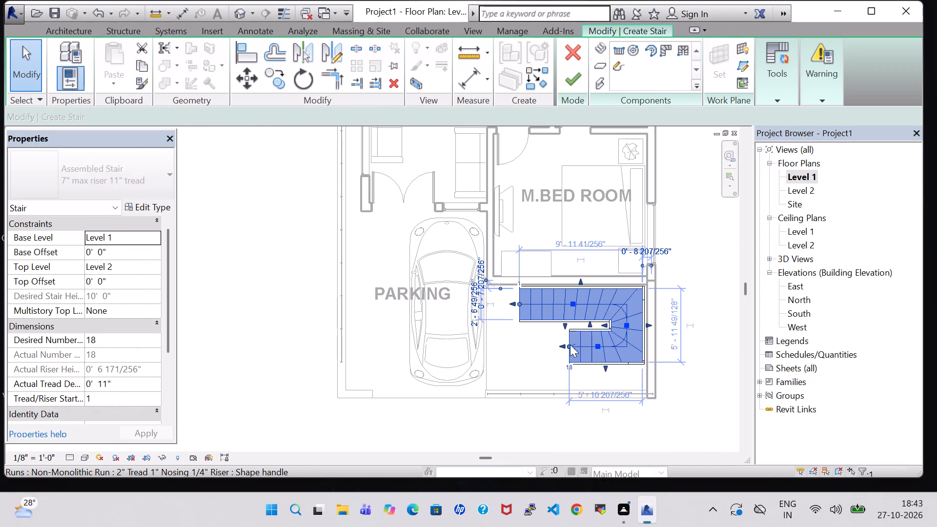
drag(568, 345, 564, 345)
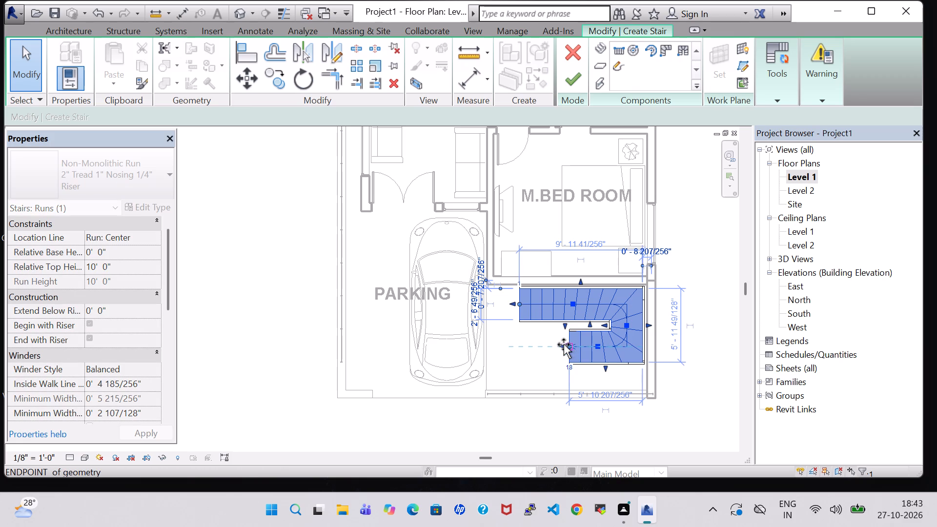
drag(564, 345, 552, 345)
click(568, 84)
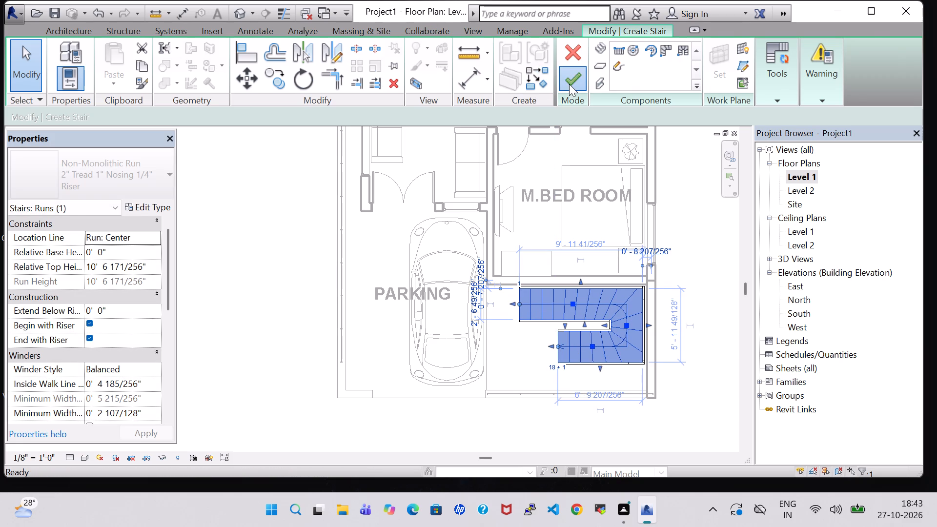
click(241, 15)
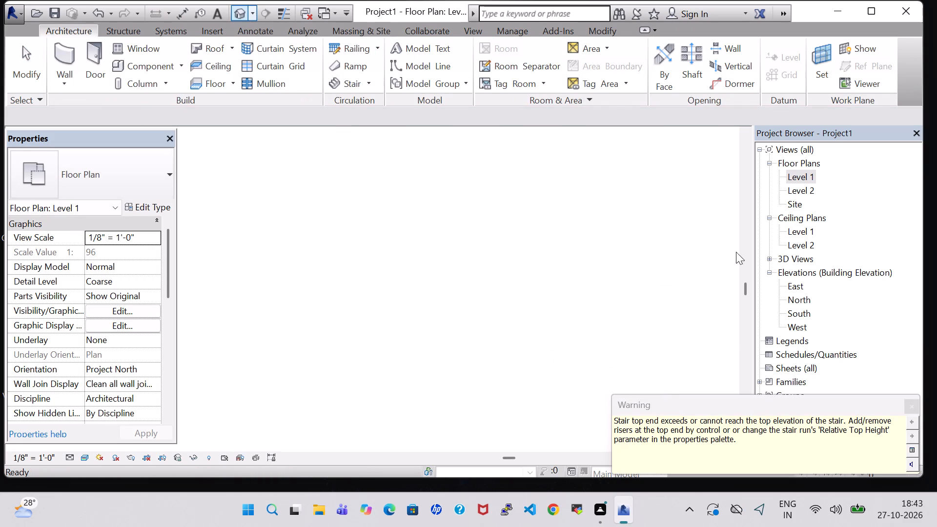
scroll(559, 326, down, 2)
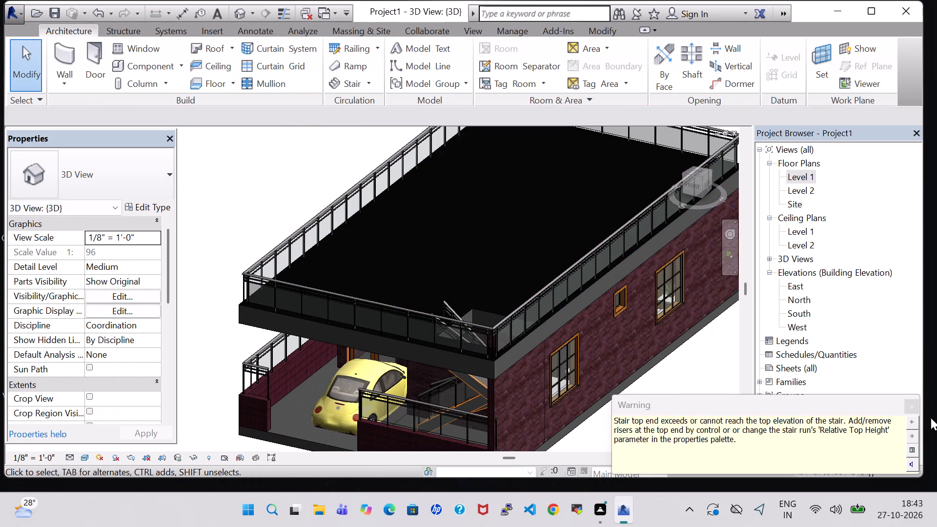
click(917, 401)
Examine the parking front, the stair and the Japanese Fern seen through the double door in 3D, and check the Level 1 plan.
middle_drag(668, 416, 682, 396)
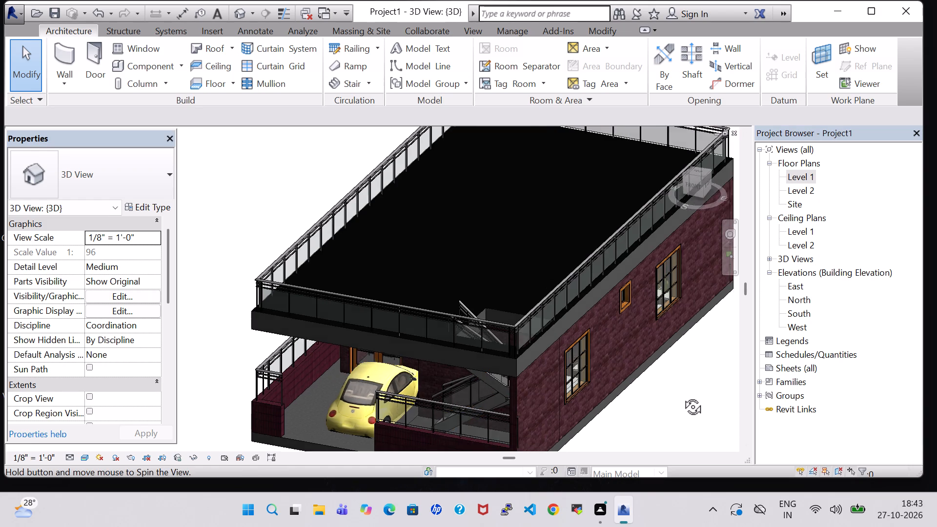
middle_drag(682, 396, 700, 354)
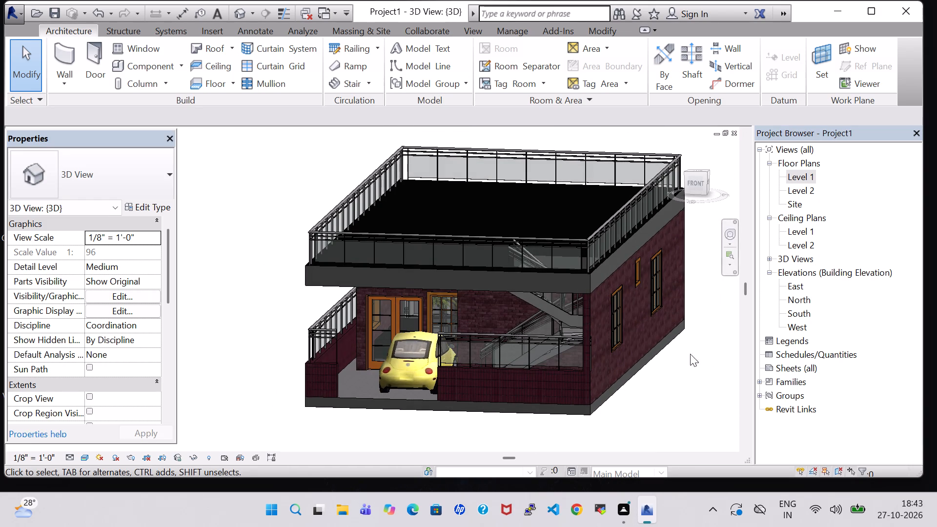
shift+middle_drag(673, 394, 699, 358)
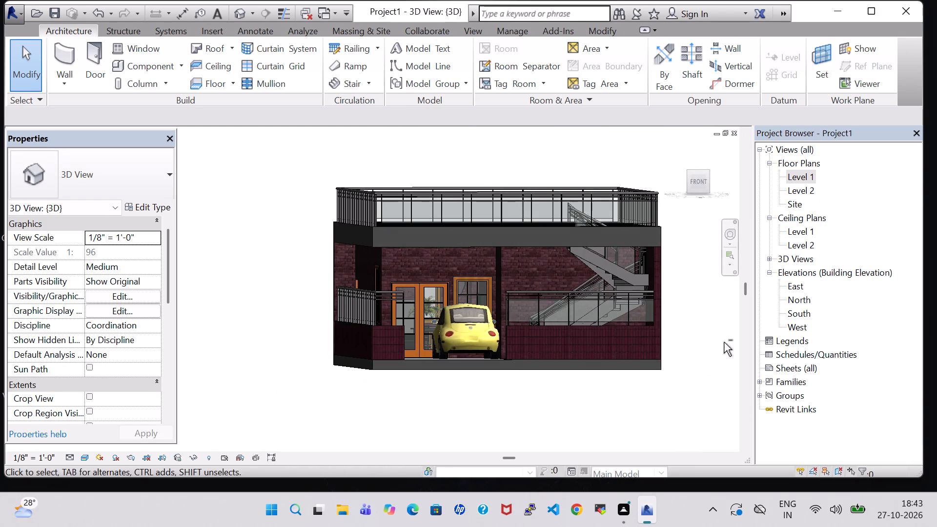
shift+middle_drag(724, 342, 709, 358)
middle_drag(688, 349, 692, 353)
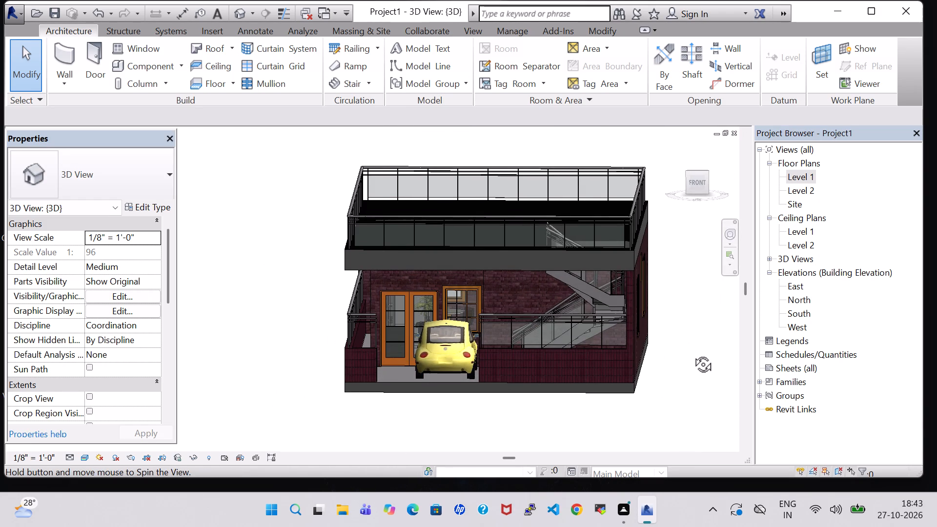
middle_drag(692, 353, 698, 353)
scroll(446, 313, up, 4)
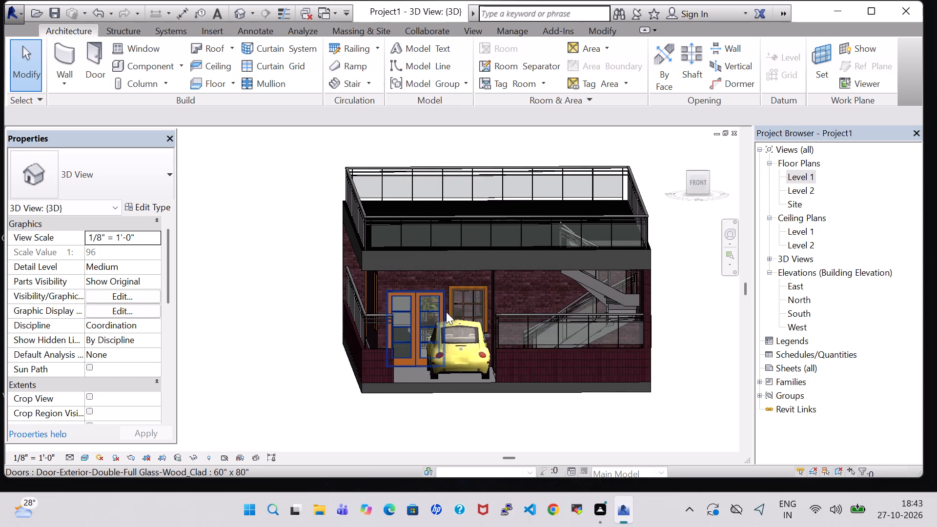
scroll(446, 311, up, 10)
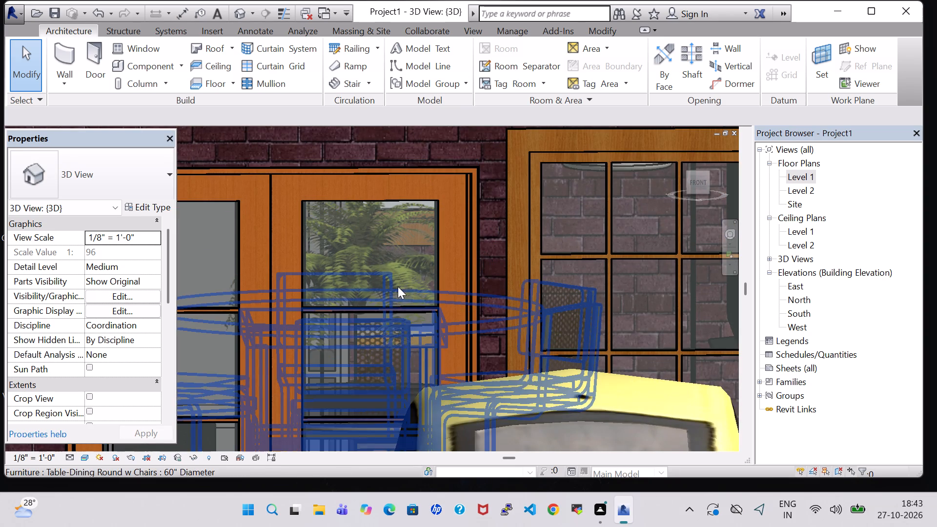
click(366, 255)
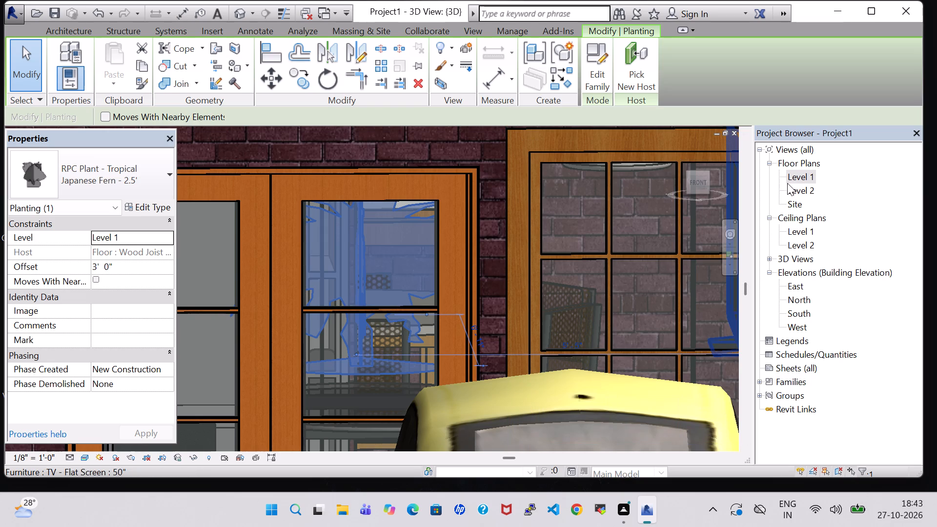
double_click(800, 175)
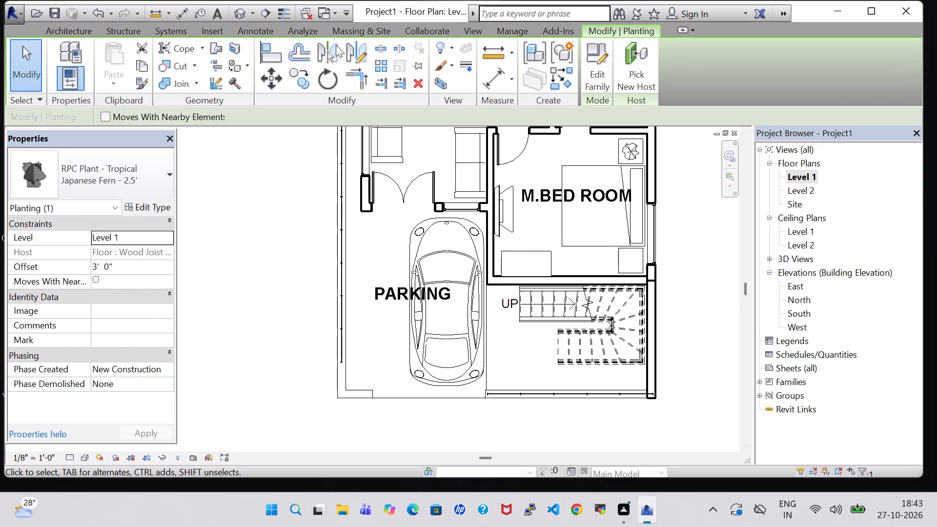
Hide the Roofs category in the 3D view's visibility overrides.
click(243, 14)
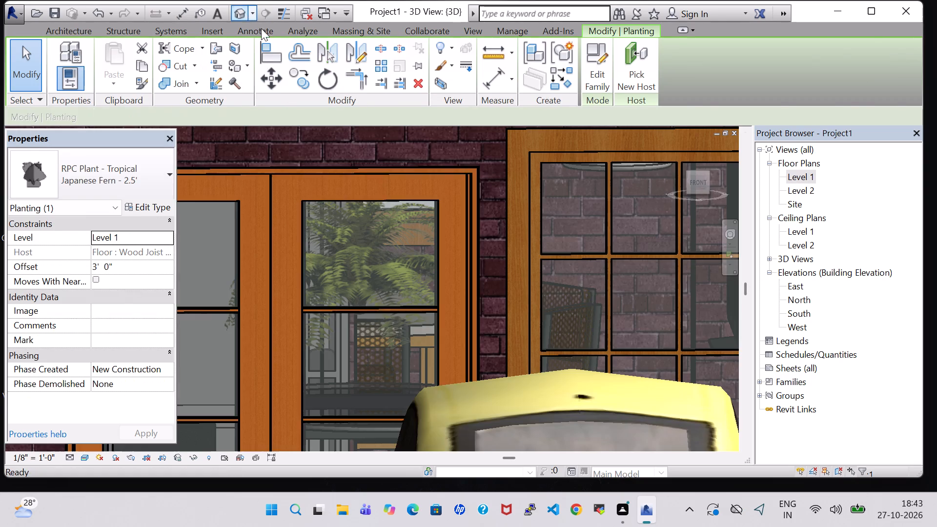
text(VV)
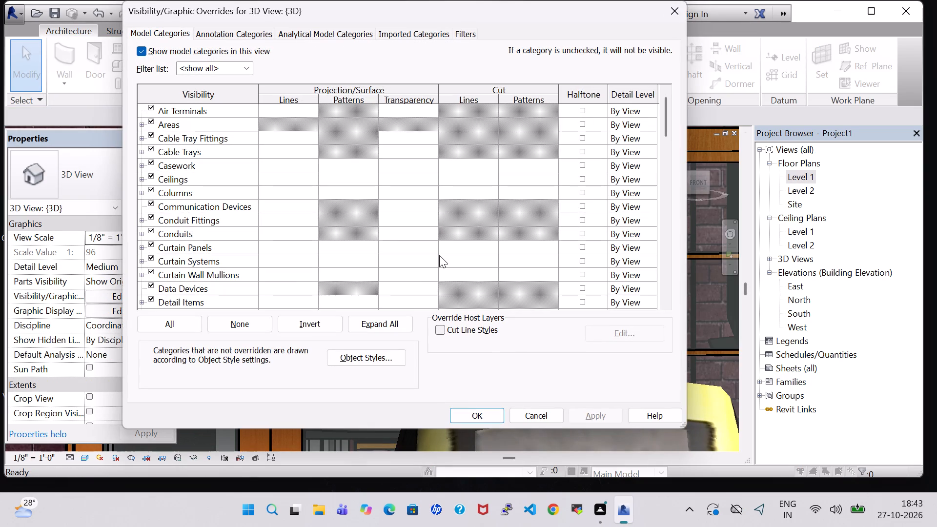
key(r)
scroll(271, 285, down, 7)
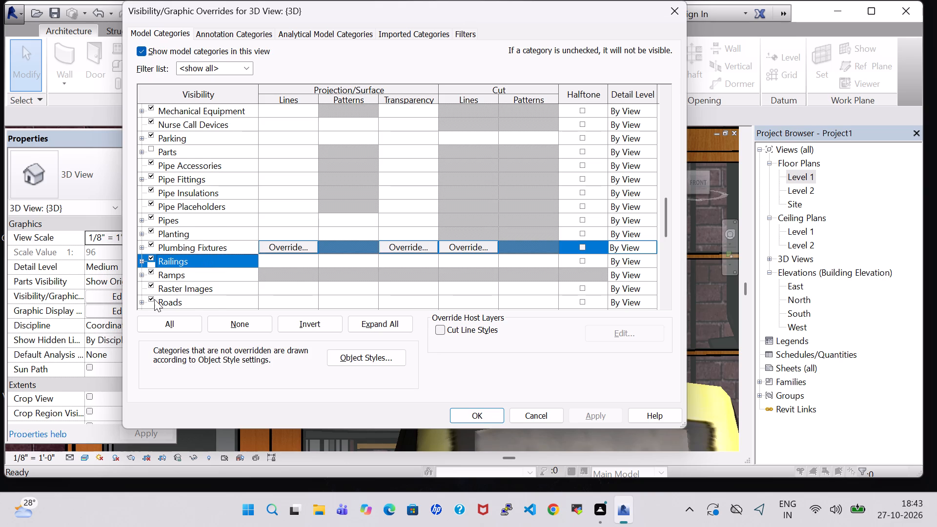
click(153, 299)
click(598, 412)
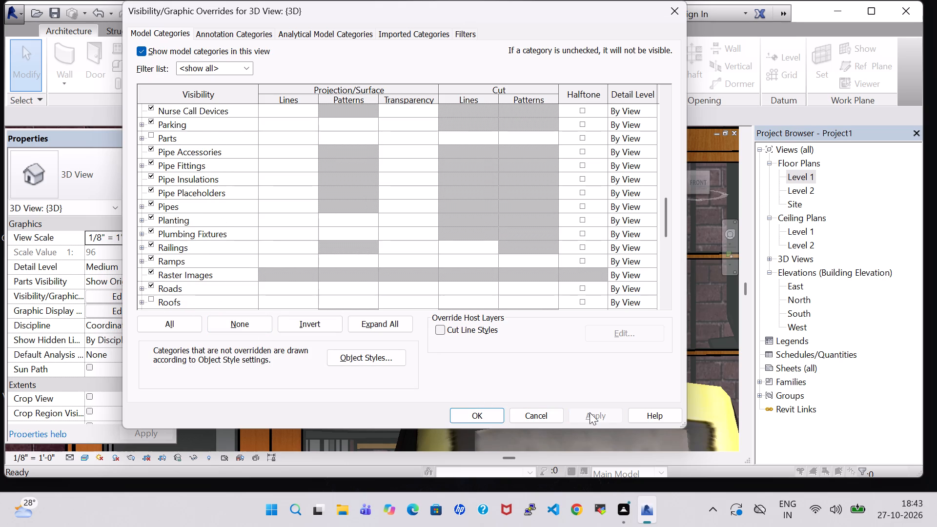
click(461, 415)
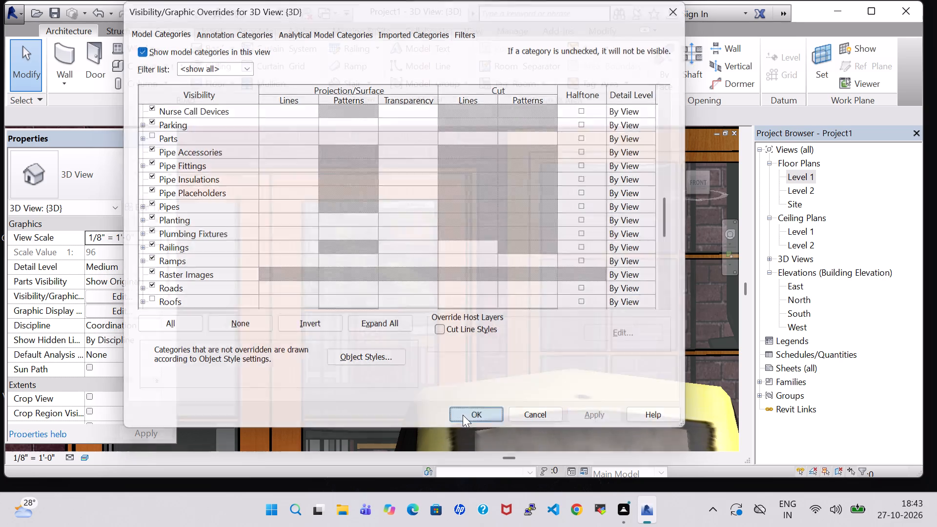
Examine the LIVING room's sofas, oval table, fern and TV wall from above in the 3D view.
scroll(470, 349, down, 10)
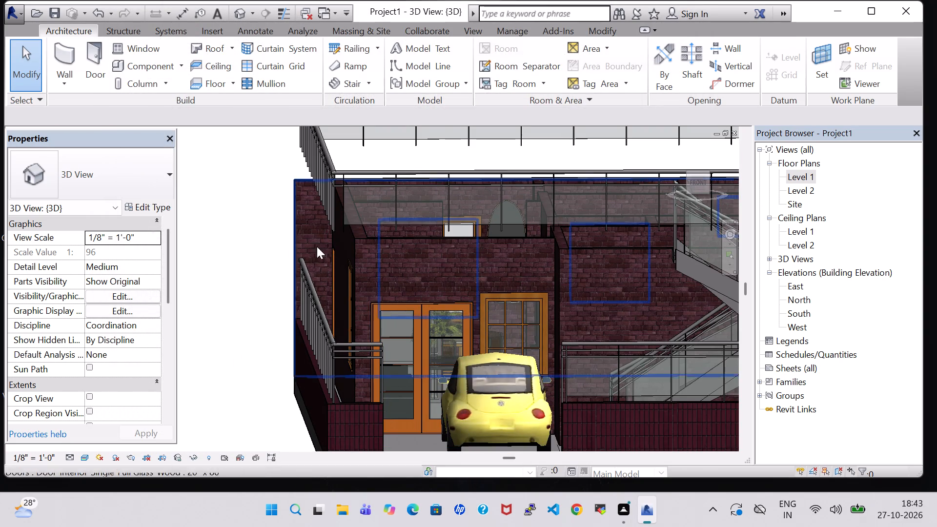
shift+middle_drag(269, 239, 259, 359)
shift+middle_drag(259, 361, 259, 367)
shift+middle_click(259, 371)
shift+middle_click(259, 376)
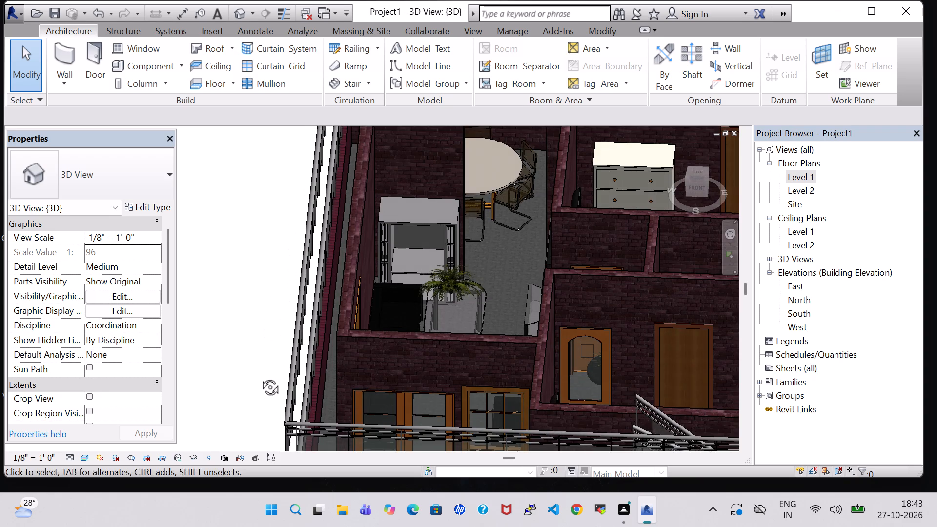
shift+middle_drag(511, 282, 464, 367)
shift+middle_click(465, 371)
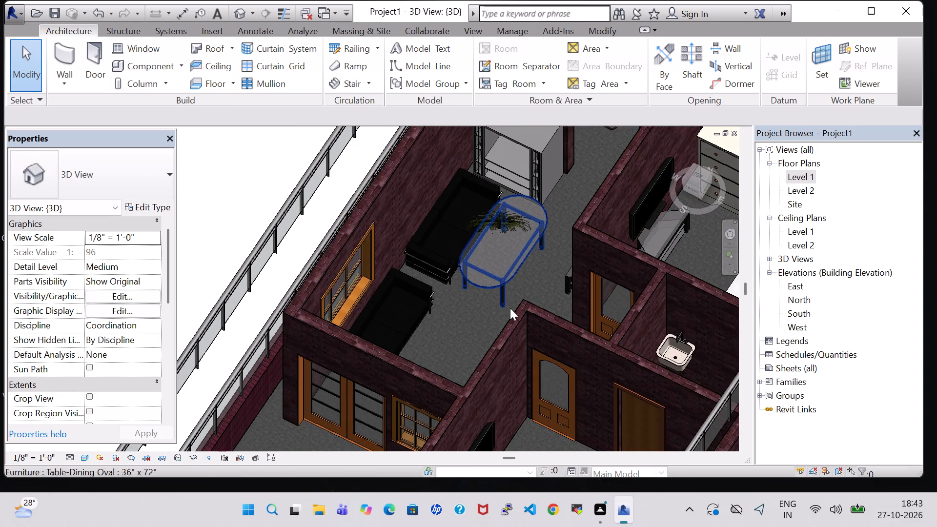
shift+middle_drag(455, 309, 503, 339)
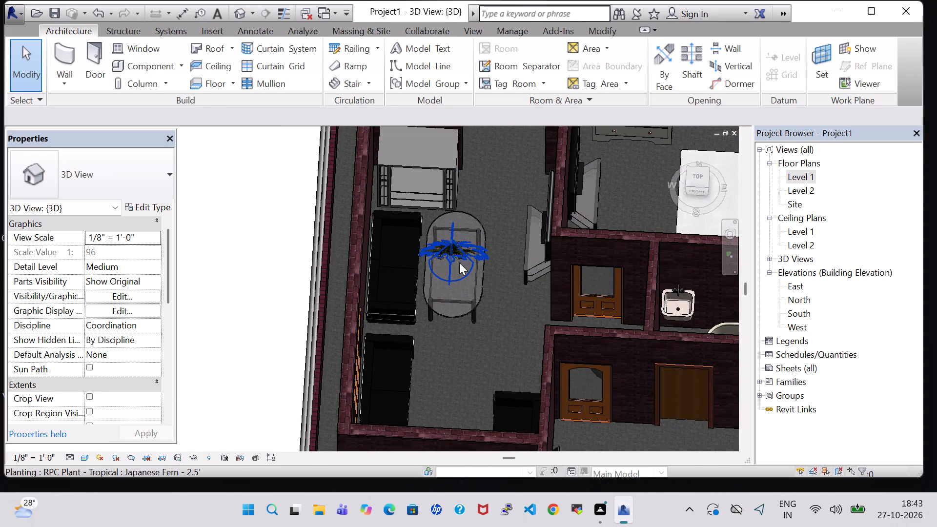
shift+middle_drag(497, 357, 512, 336)
shift+middle_drag(510, 336, 523, 393)
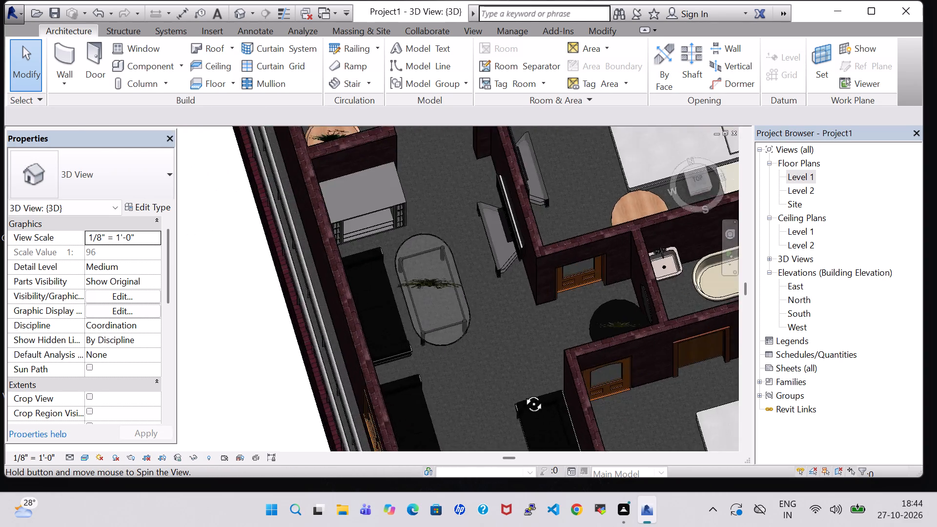
shift+middle_drag(523, 393, 481, 302)
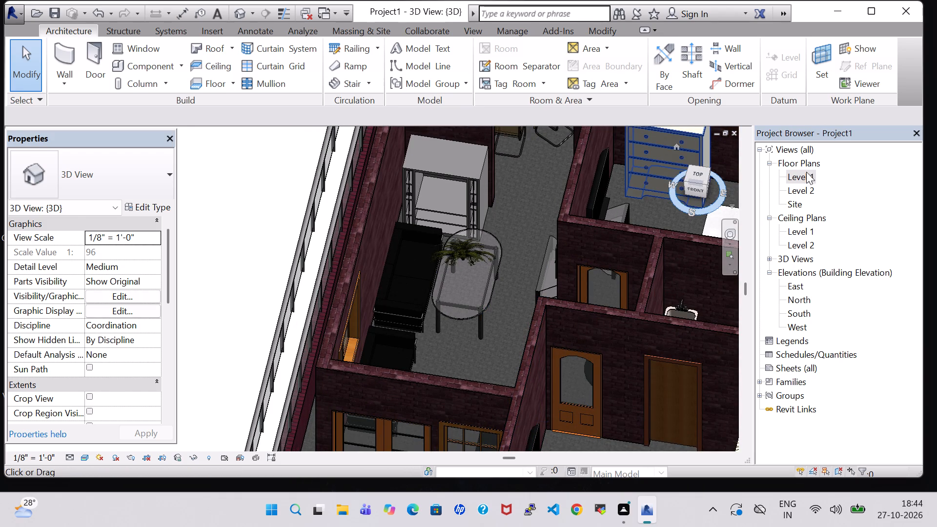
Examine the complete Level 1 floor plan, from PARKING and the stair through to DINNING and KITCHEN.
double_click(806, 175)
scroll(618, 240, down, 5)
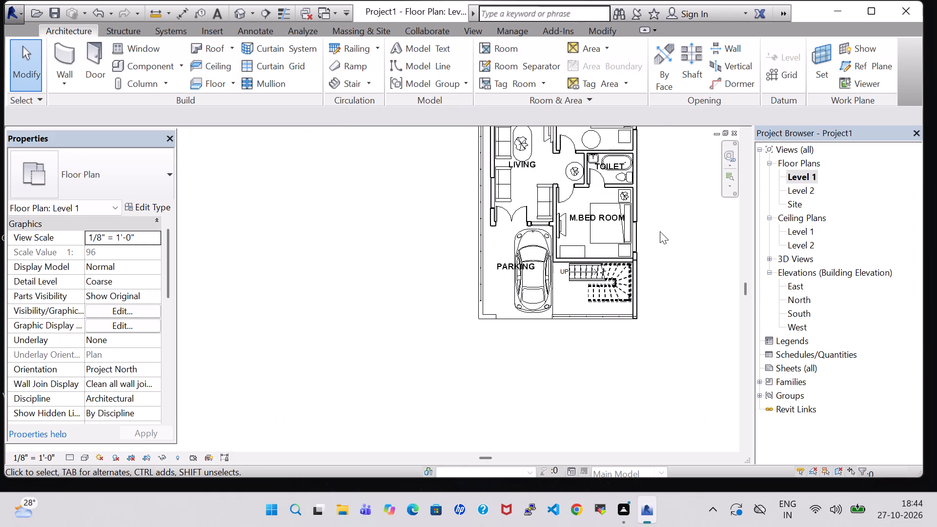
middle_drag(659, 223, 629, 258)
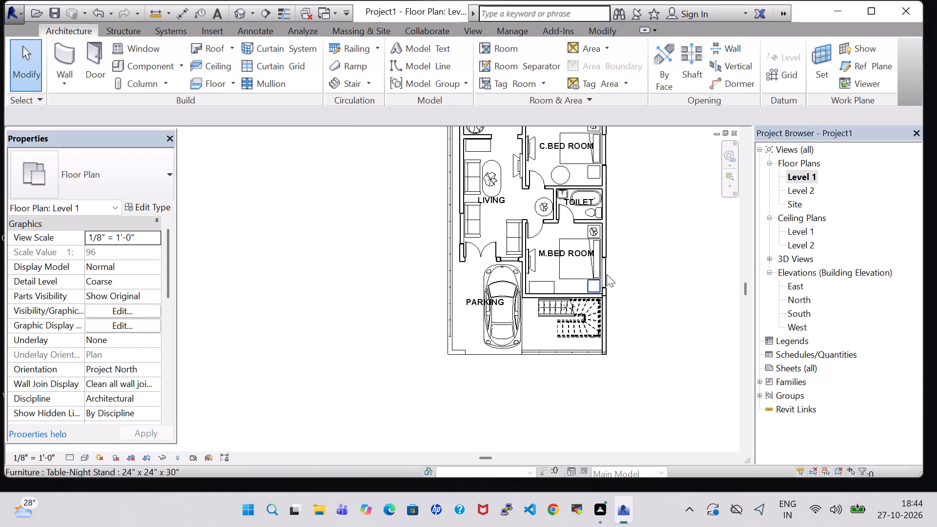
middle_drag(663, 224, 637, 267)
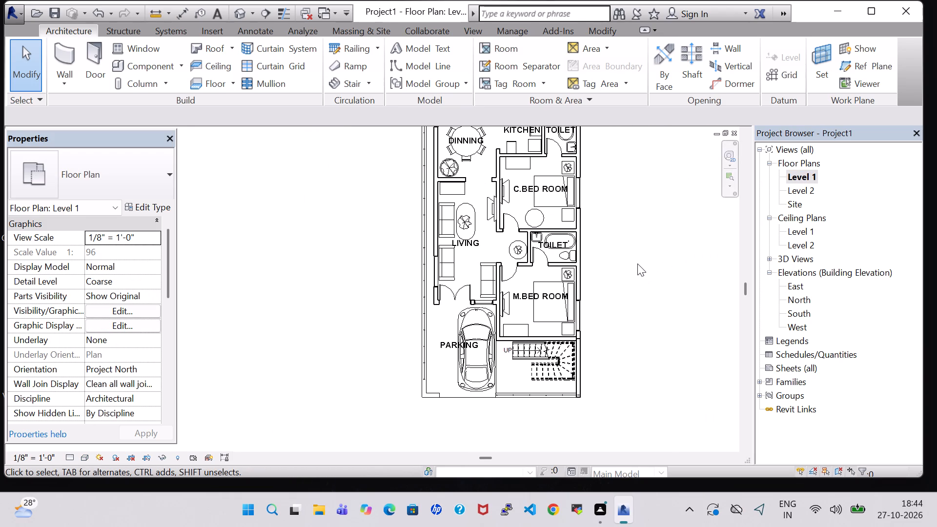
scroll(637, 263, up, 1)
middle_drag(637, 235, 570, 268)
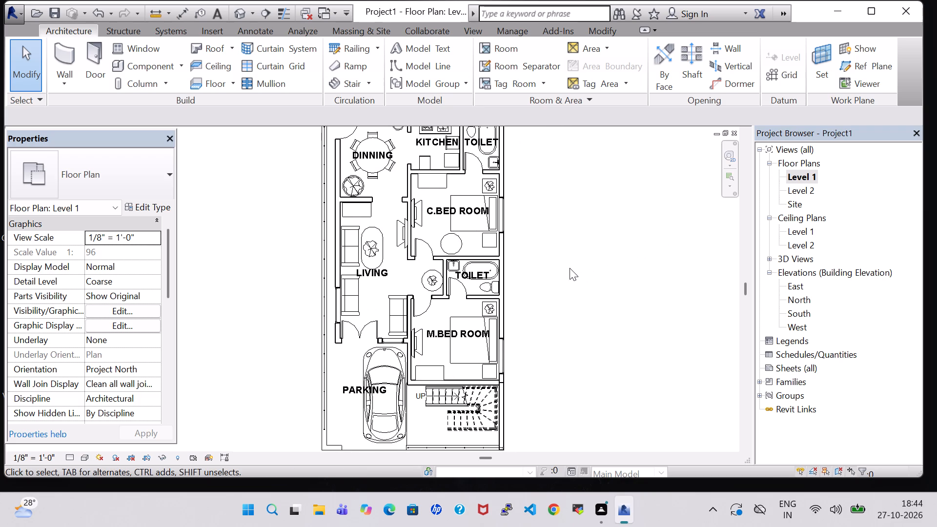
scroll(570, 268, down, 1)
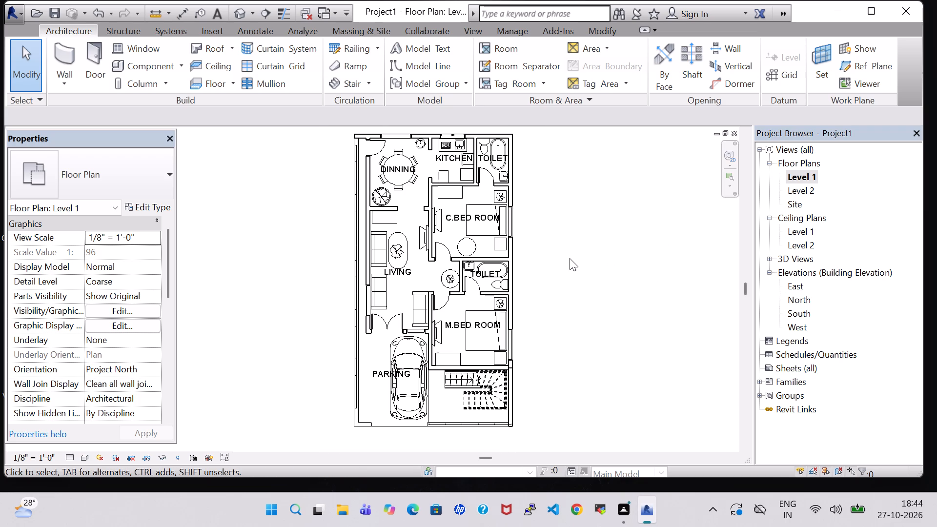
middle_drag(570, 258, 568, 274)
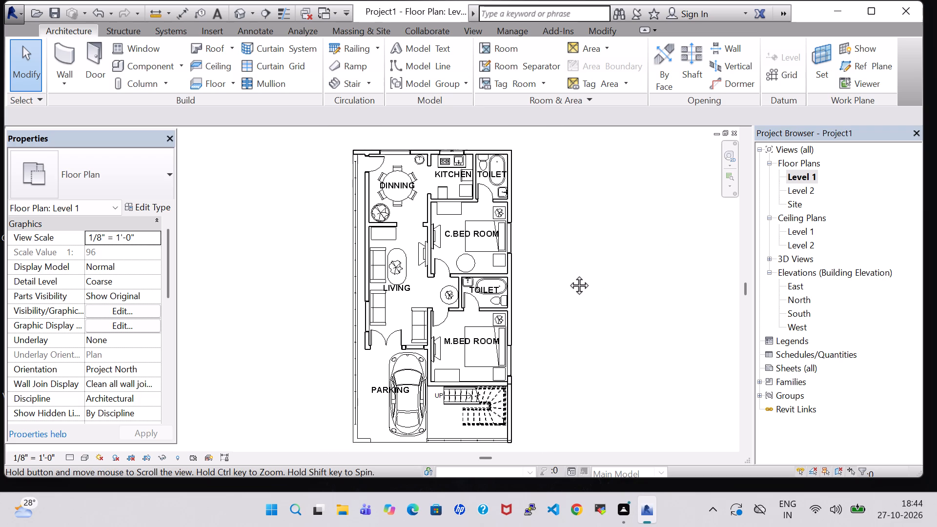
Examine the roofless house in 3D from the bedroom side, including the stair, bedroom windows and LIVING room's outer wall.
middle_drag(568, 274, 568, 267)
click(227, 10)
click(236, 11)
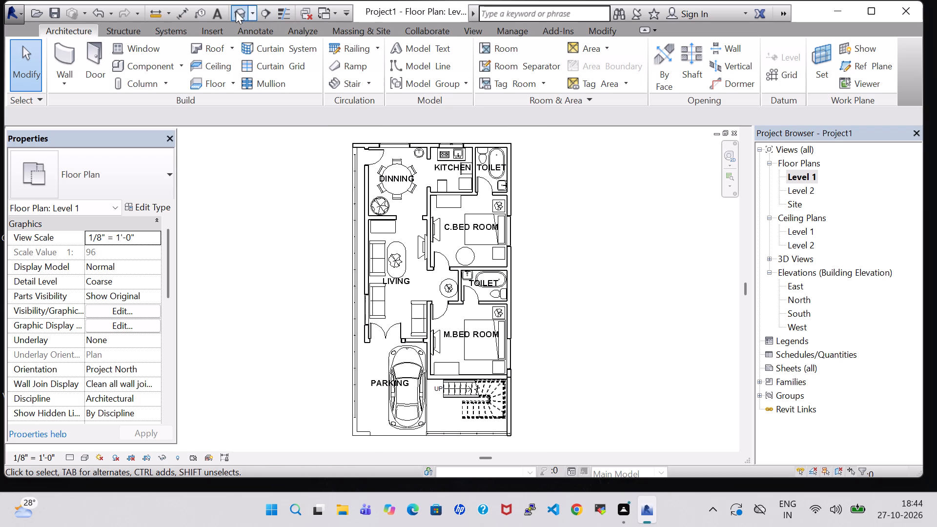
scroll(475, 228, down, 3)
scroll(556, 348, down, 3)
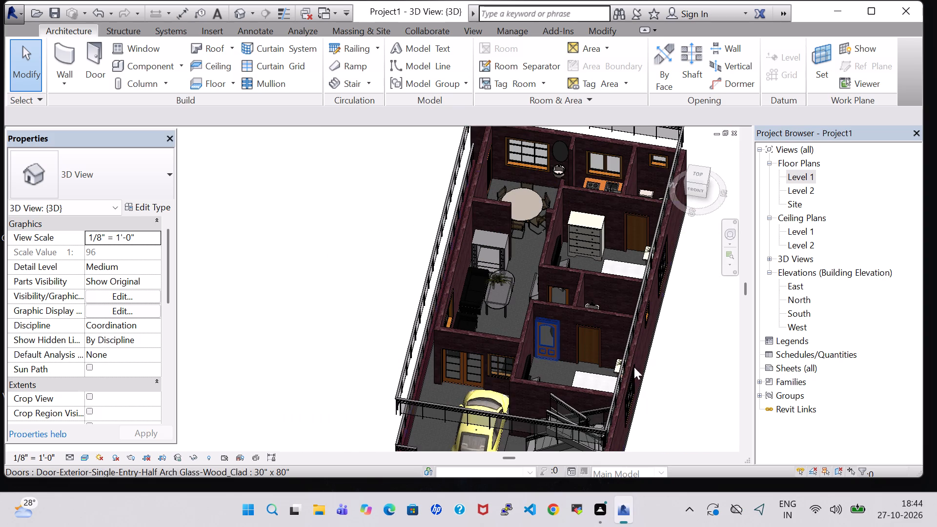
shift+middle_drag(687, 374, 571, 362)
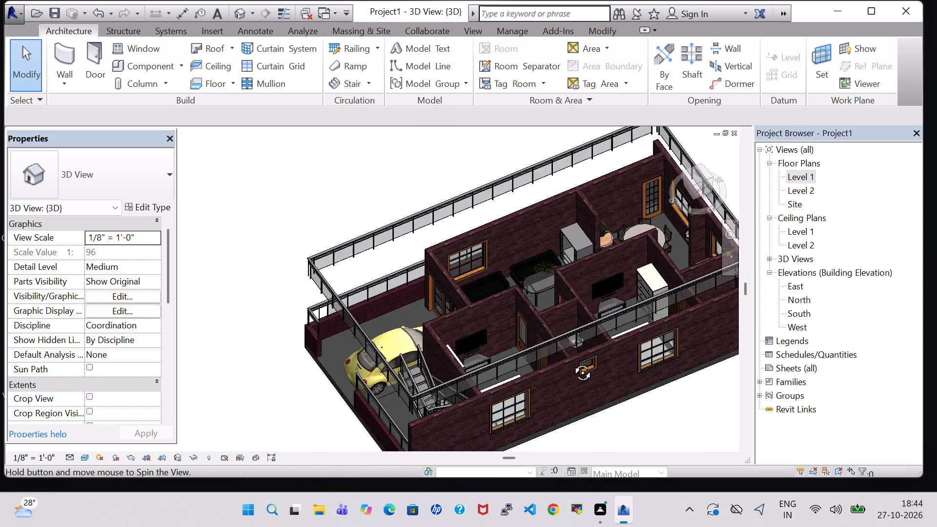
shift+middle_drag(571, 362, 529, 367)
shift+middle_drag(537, 368, 544, 368)
shift+middle_click(595, 370)
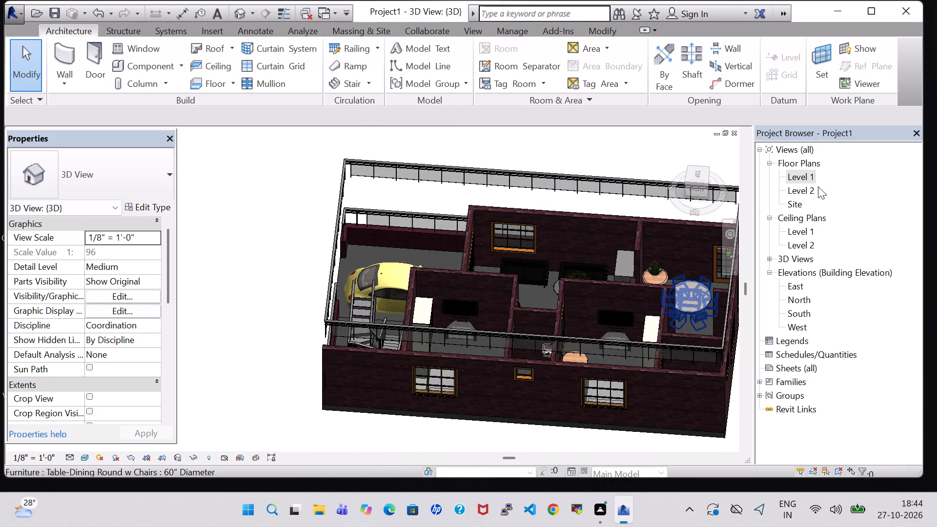
Nudge the casement window in the LIVING room's outer wall toward DINNING until it sits 11'-0" from the entrance-side wall.
double_click(804, 176)
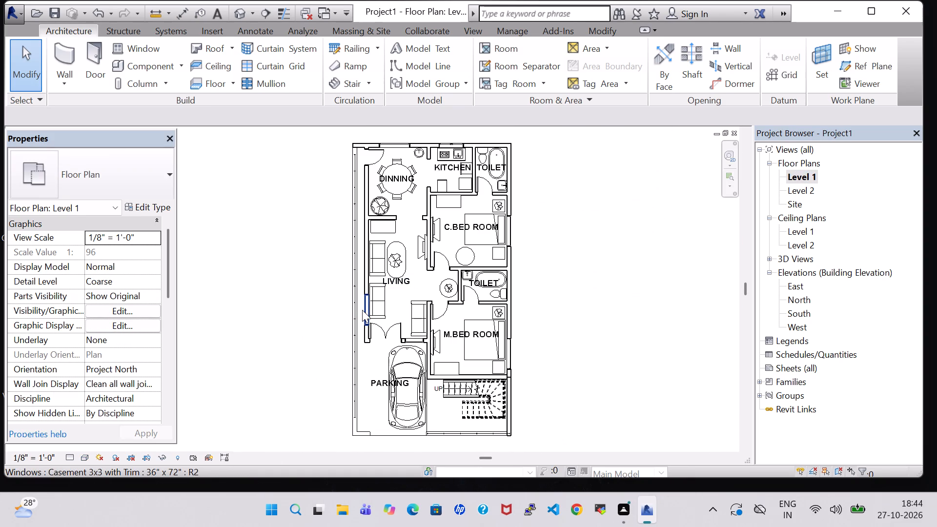
click(363, 310)
key(Up)
key(Up)
key(Up)
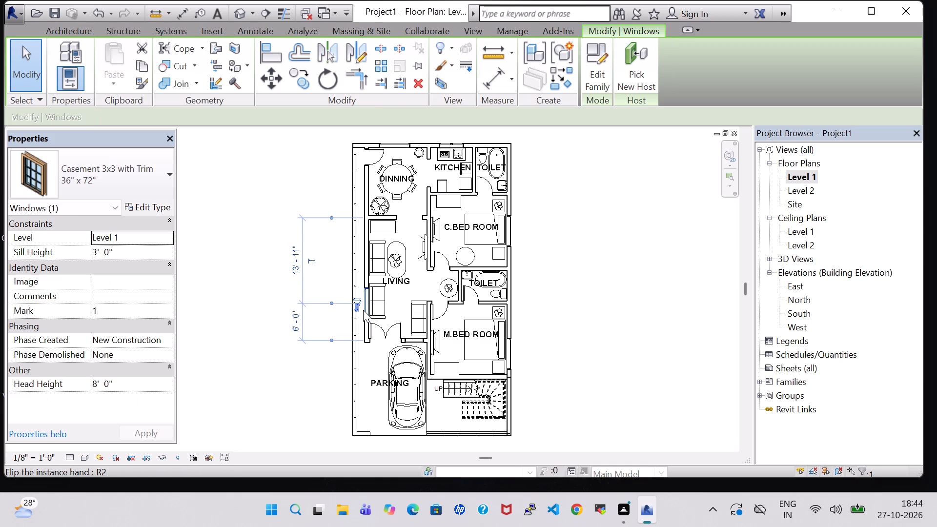
key(Up)
key(Up)
key(Up)
key(Up)
key(Up)
key(Up)
key(Up)
key(Up)
key(Up)
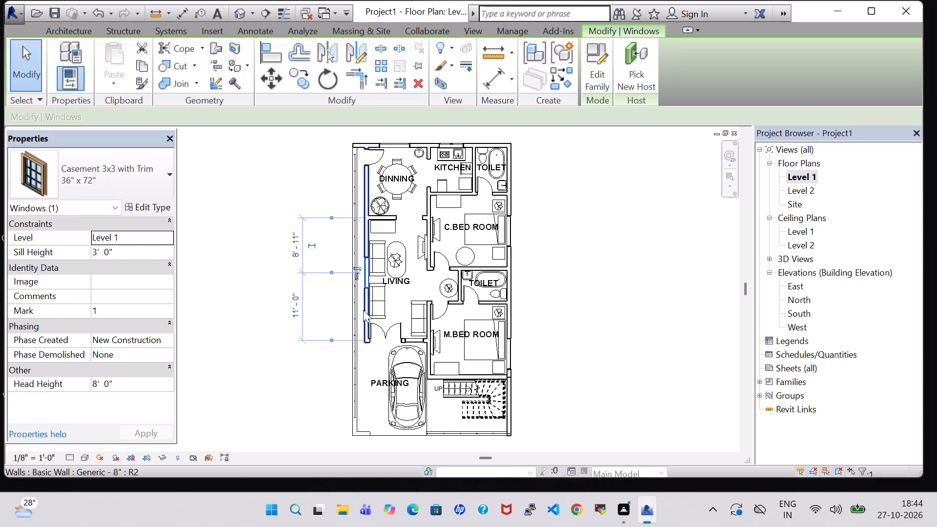
click(630, 276)
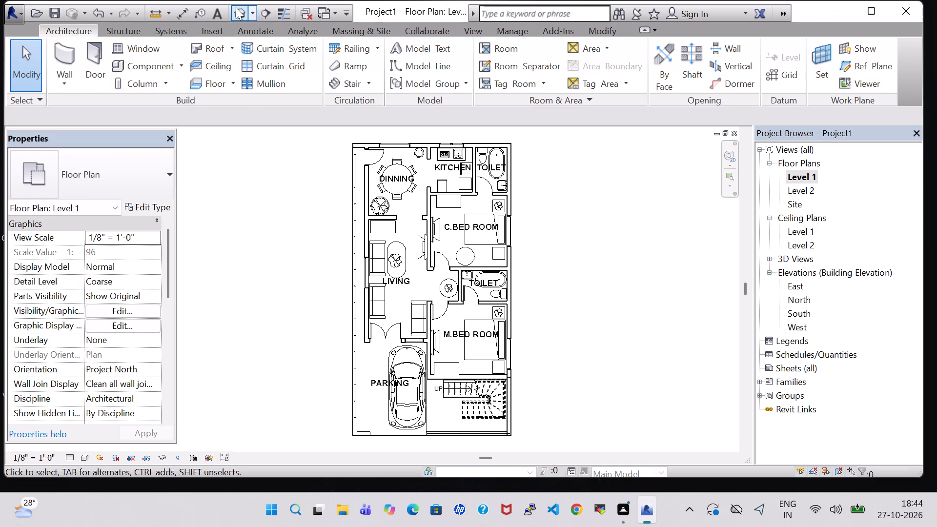
Examine the LIVING room's outer-wall window above the sofas, the TV wall and C.BED ROOM's furniture in the 3D view.
click(236, 7)
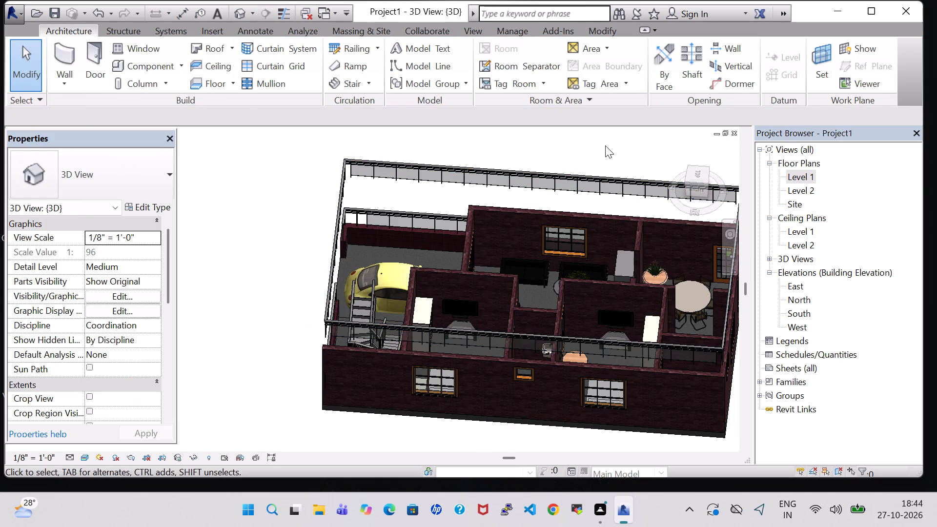
shift+middle_drag(605, 152, 633, 225)
scroll(532, 233, up, 7)
scroll(518, 371, up, 1)
shift+middle_drag(518, 371, 500, 344)
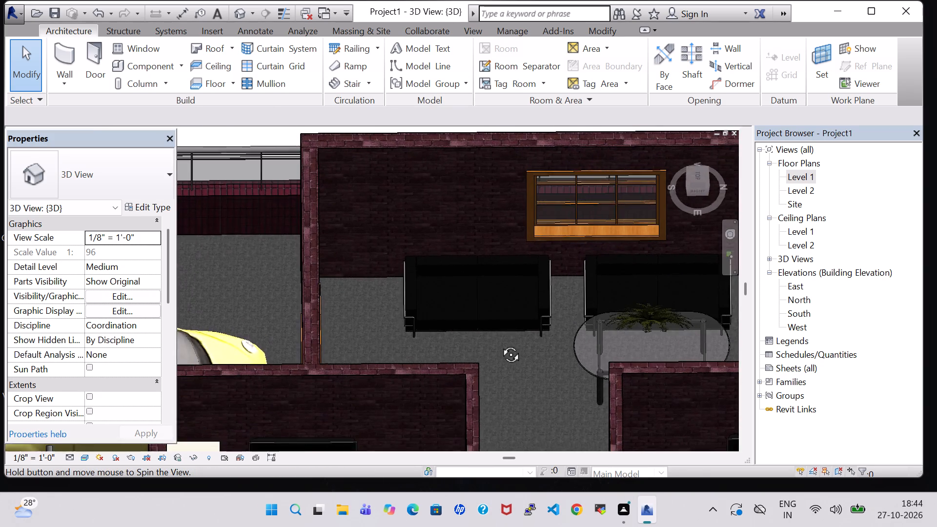
shift+middle_drag(500, 344, 615, 342)
scroll(548, 344, down, 1)
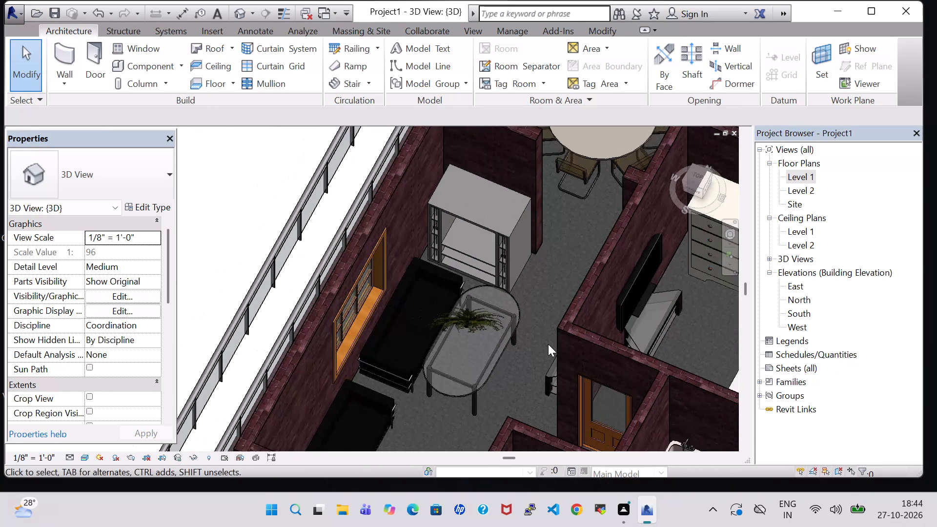
shift+middle_drag(540, 298, 620, 283)
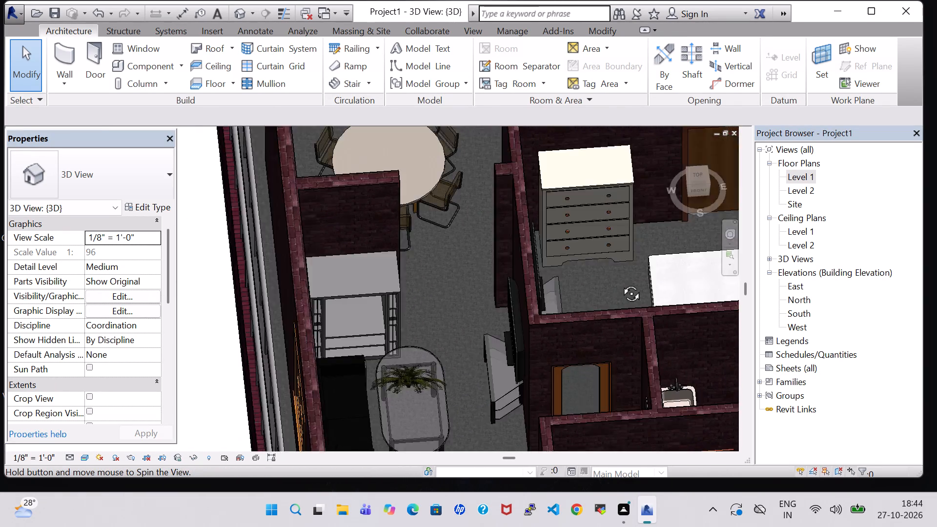
shift+middle_drag(620, 283, 671, 278)
shift+middle_drag(471, 214, 464, 230)
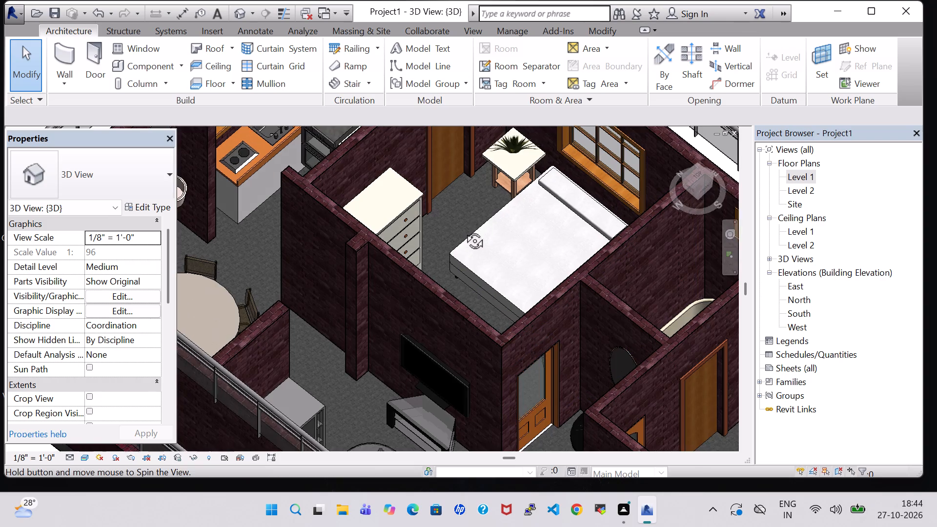
shift+middle_drag(464, 230, 386, 204)
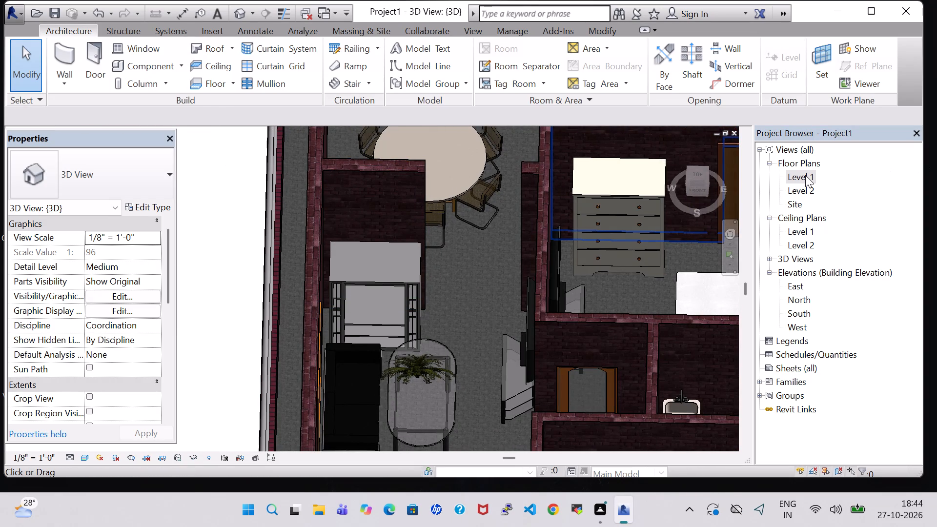
Set the mattress material of the M.BED ROOM bed type King 78" x 80" to Linen, Beige.
click(805, 175)
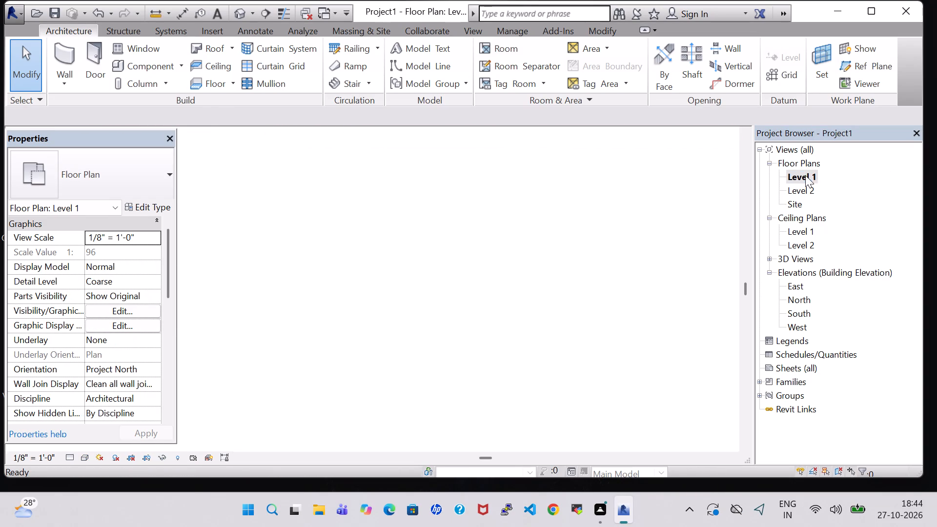
scroll(485, 190, down, 3)
scroll(517, 280, up, 7)
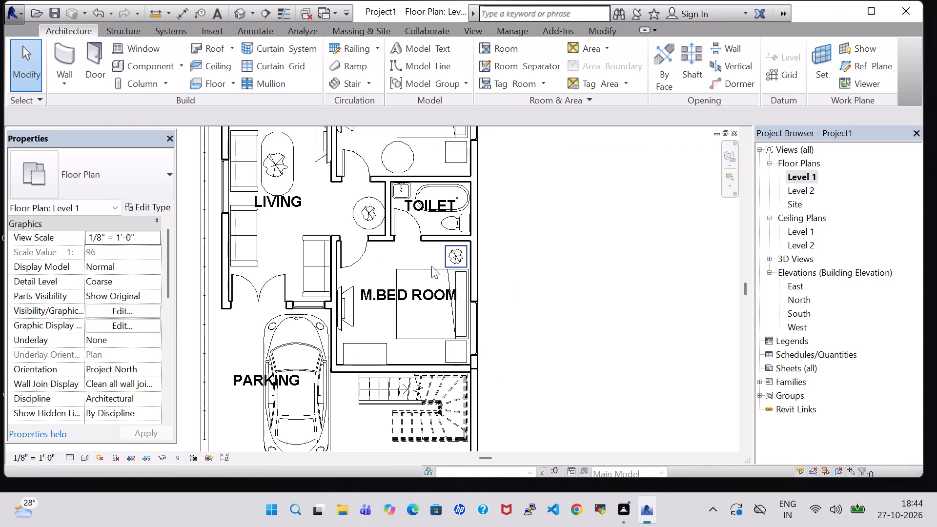
click(424, 268)
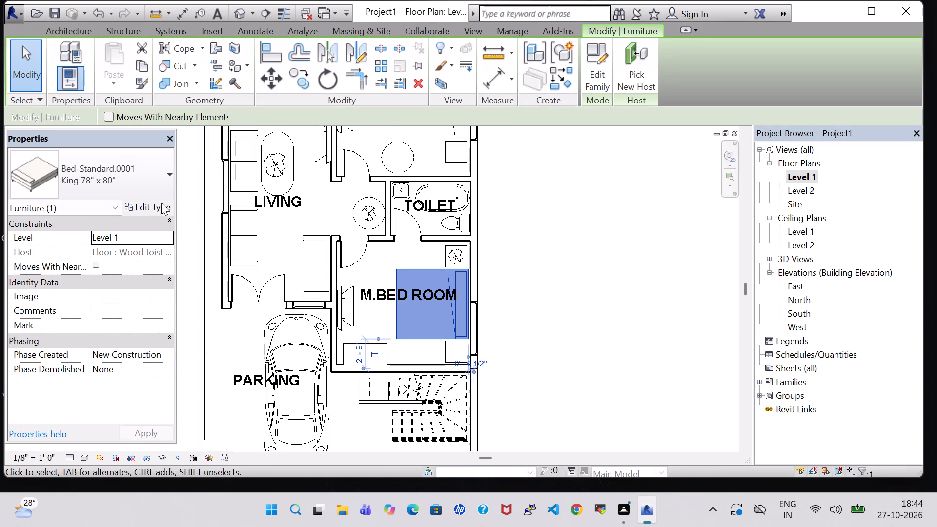
click(136, 206)
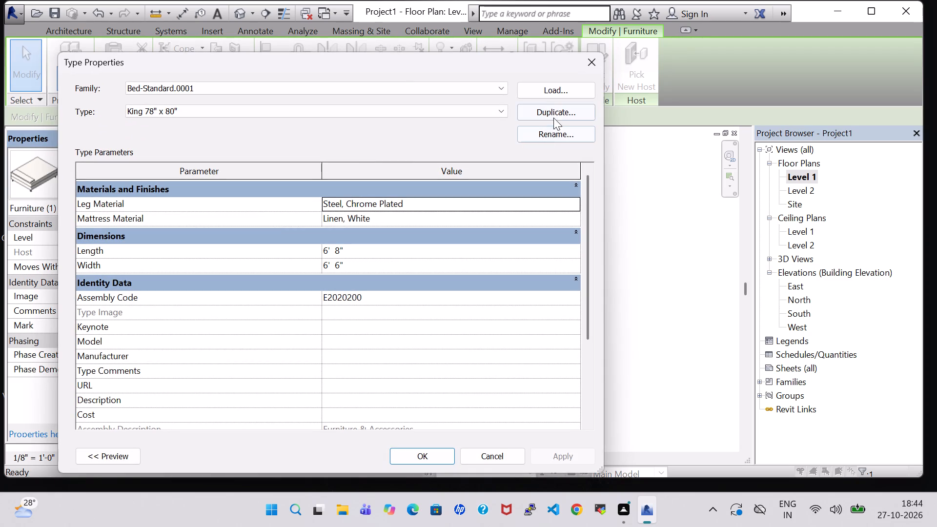
click(561, 111)
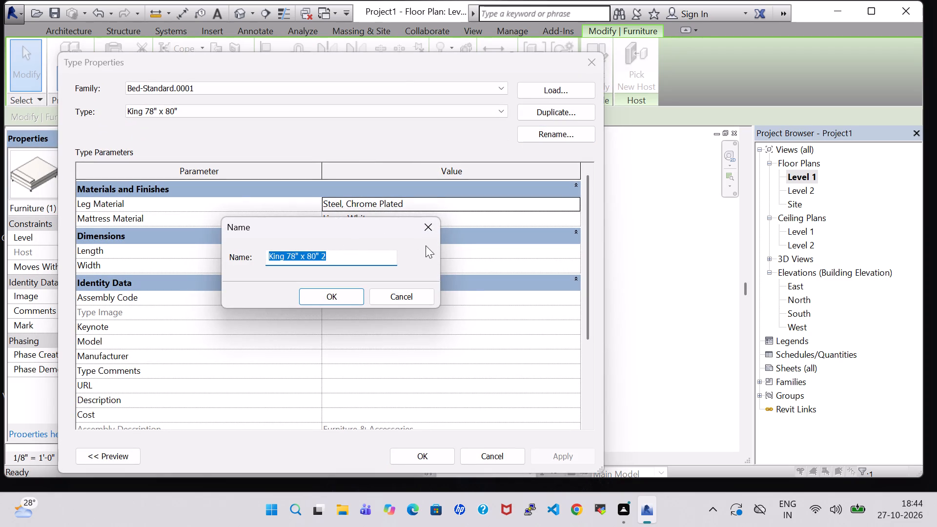
click(435, 223)
click(409, 223)
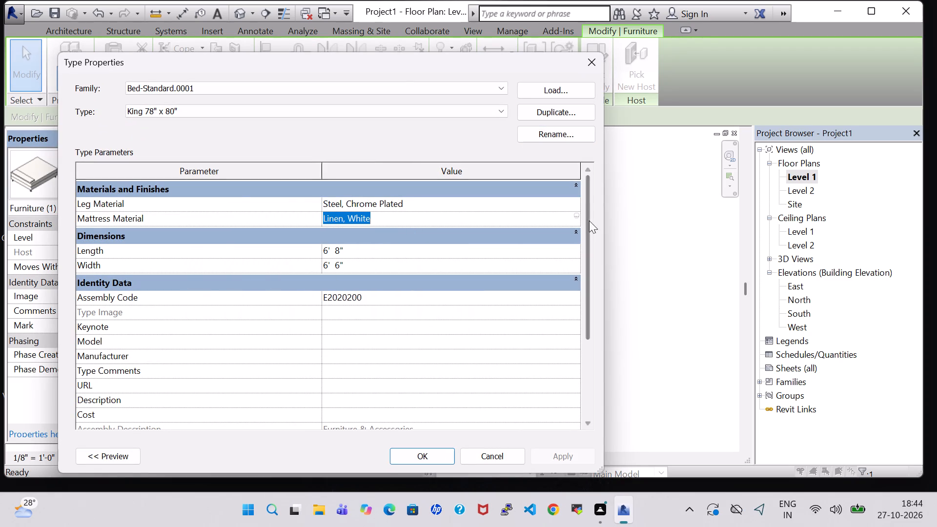
click(575, 215)
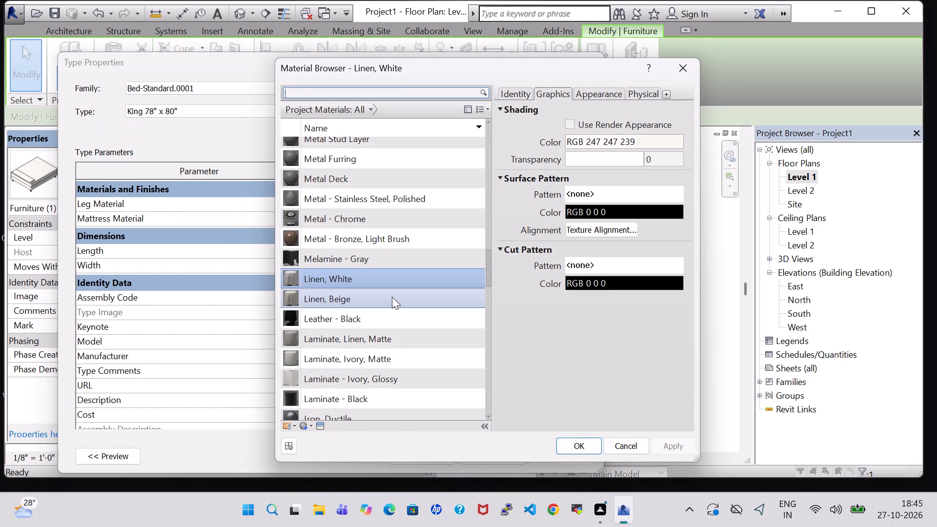
click(392, 297)
click(587, 448)
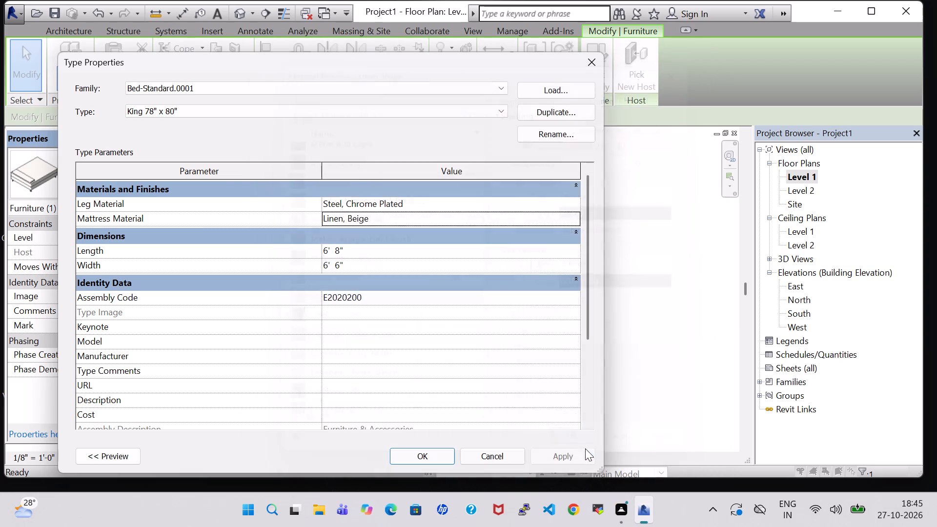
click(569, 457)
click(396, 457)
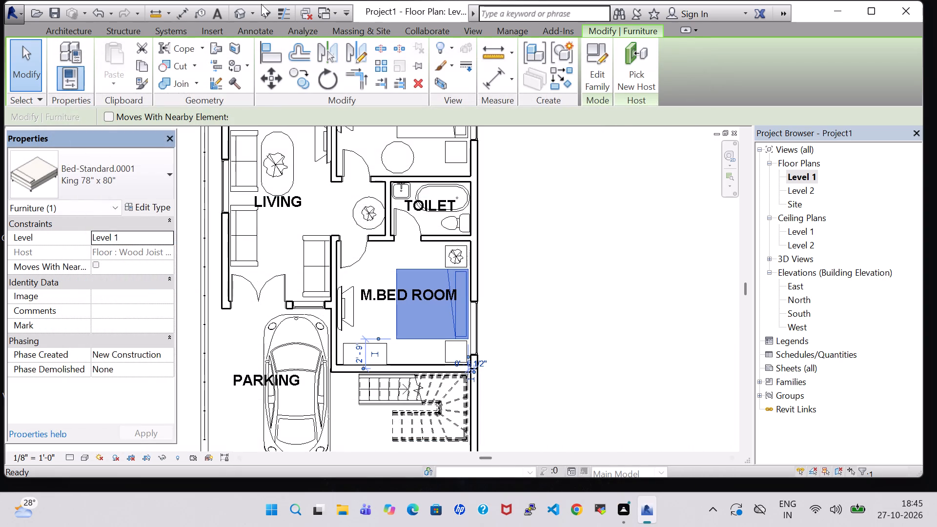
Examine the mattress finish and furniture in both bedrooms from above in the 3D view.
click(244, 9)
scroll(501, 250, down, 3)
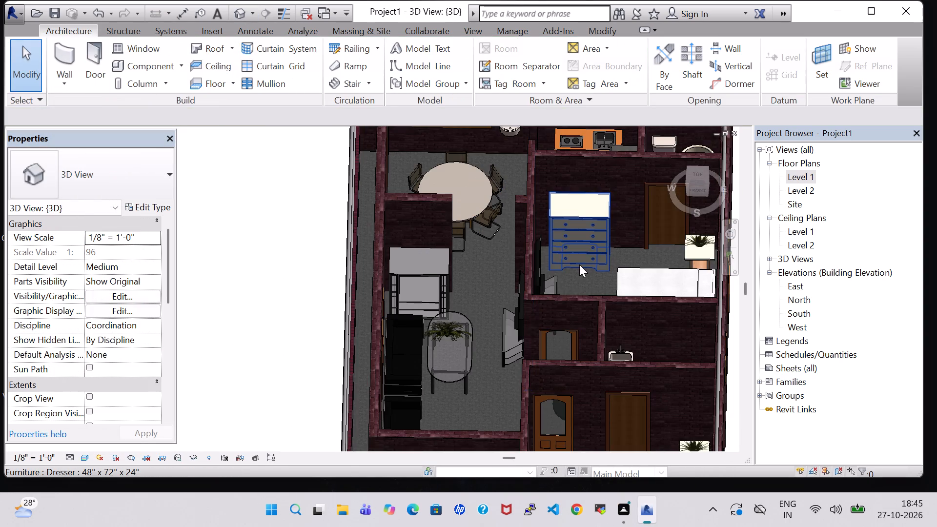
scroll(579, 264, down, 1)
shift+middle_drag(728, 322, 728, 328)
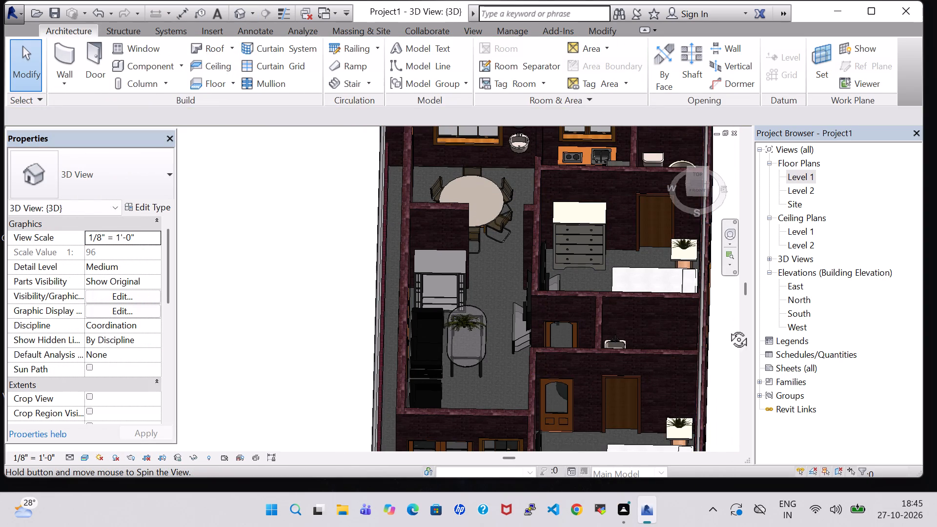
shift+middle_drag(728, 328, 728, 387)
middle_drag(731, 308, 679, 392)
scroll(677, 393, down, 1)
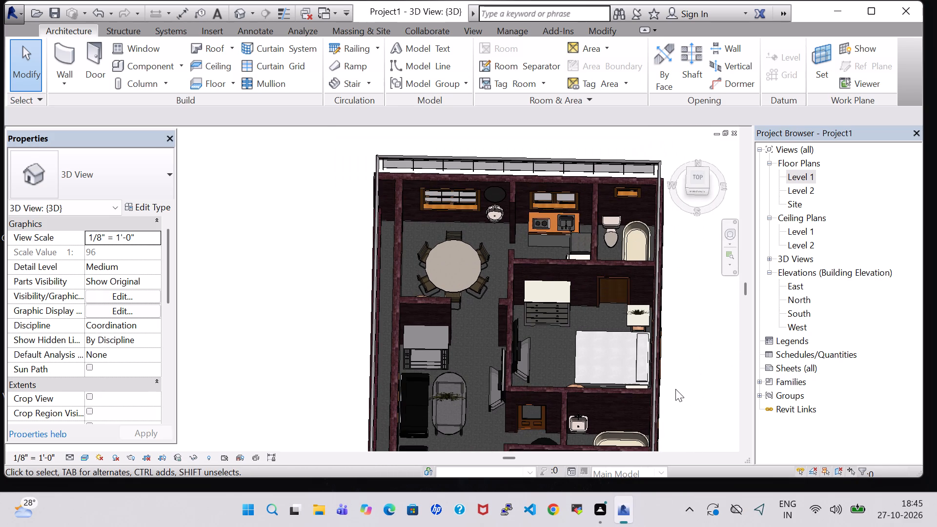
middle_drag(675, 387, 610, 206)
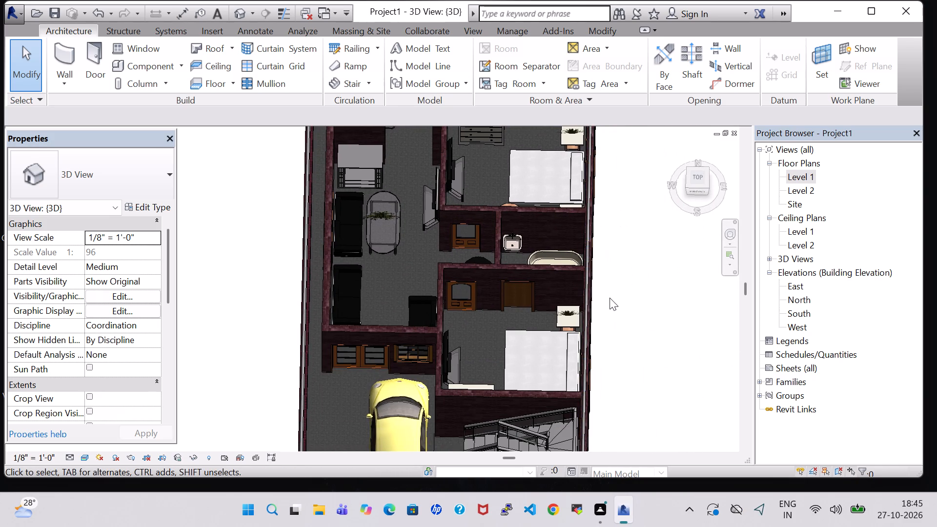
shift+middle_drag(610, 298, 638, 379)
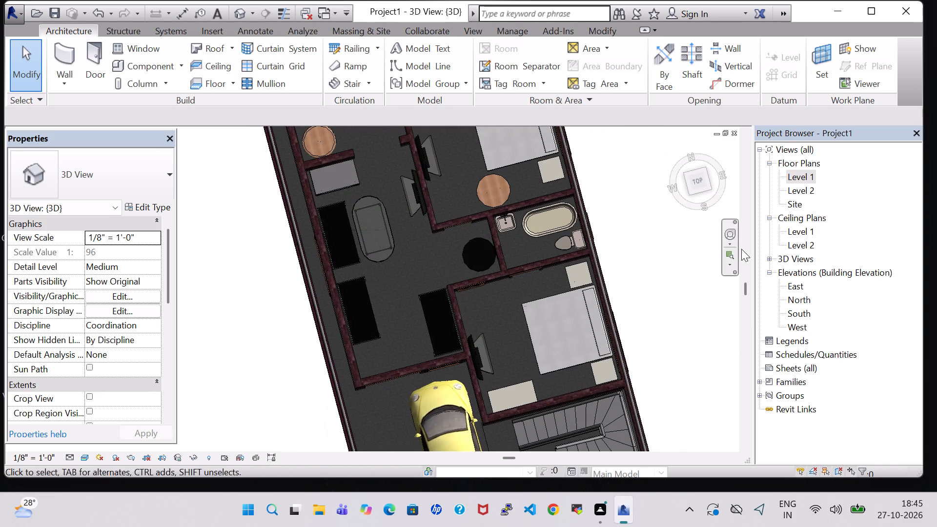
Examine the Level 1 floor plan, checking the furniture layout around LIVING, the bedrooms, the toilets and PARKING.
double_click(795, 176)
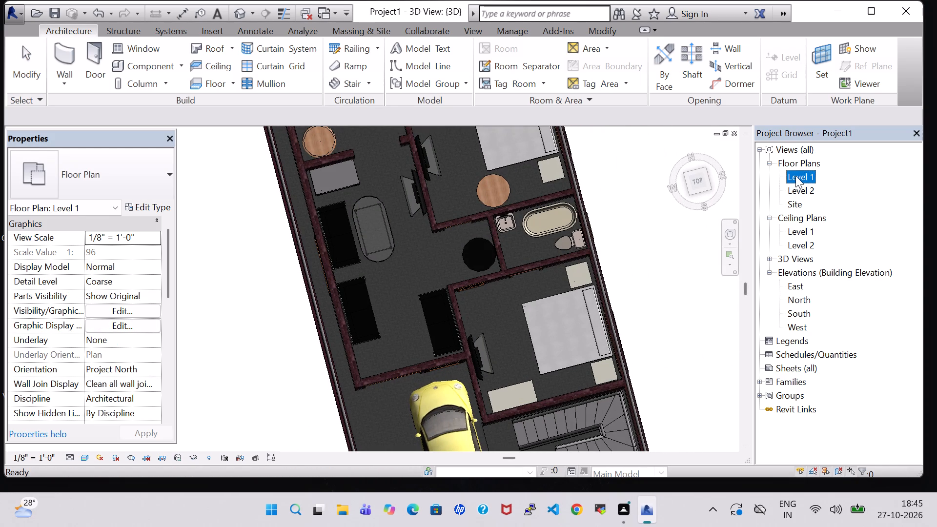
scroll(451, 224, down, 5)
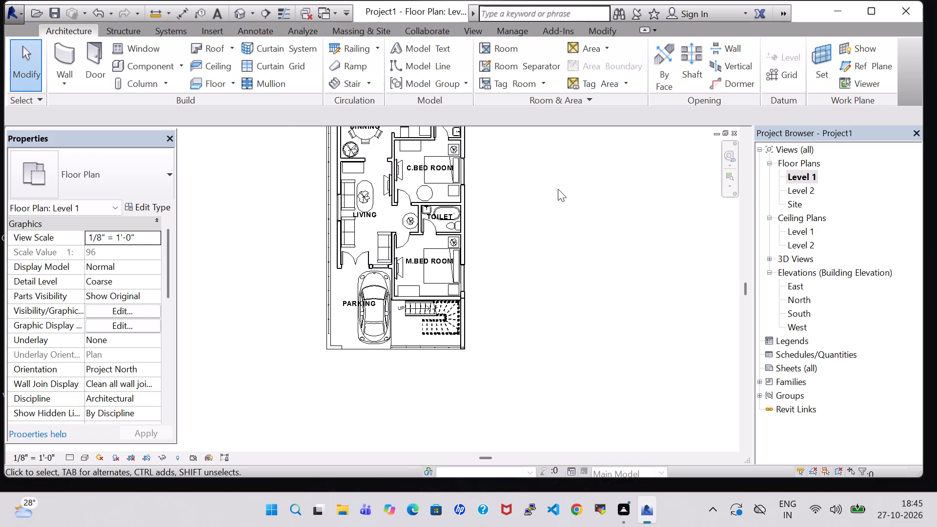
middle_drag(558, 189, 613, 248)
scroll(608, 248, up, 1)
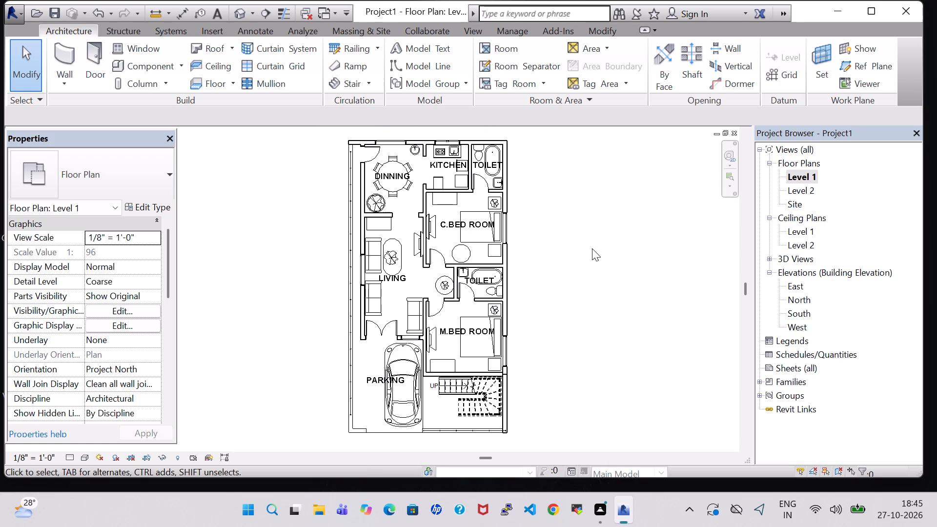
scroll(430, 310, up, 5)
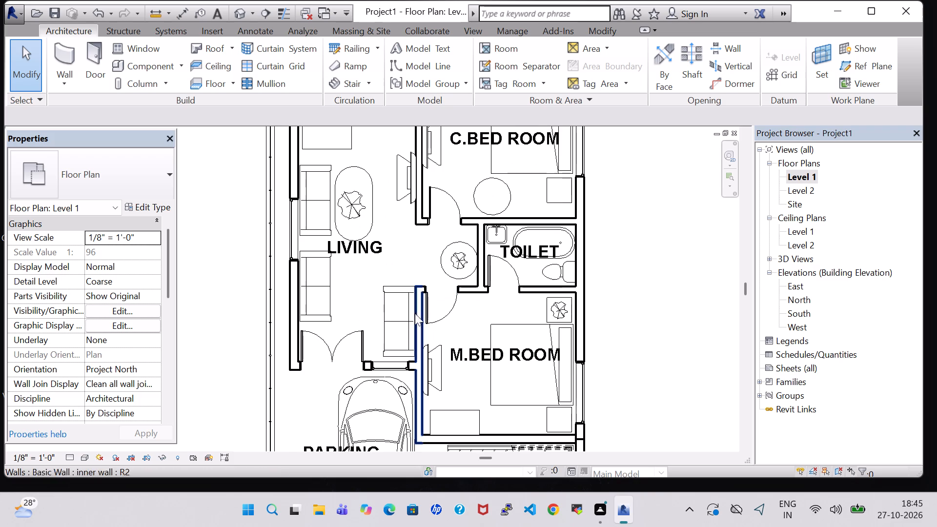
click(609, 292)
scroll(610, 290, down, 2)
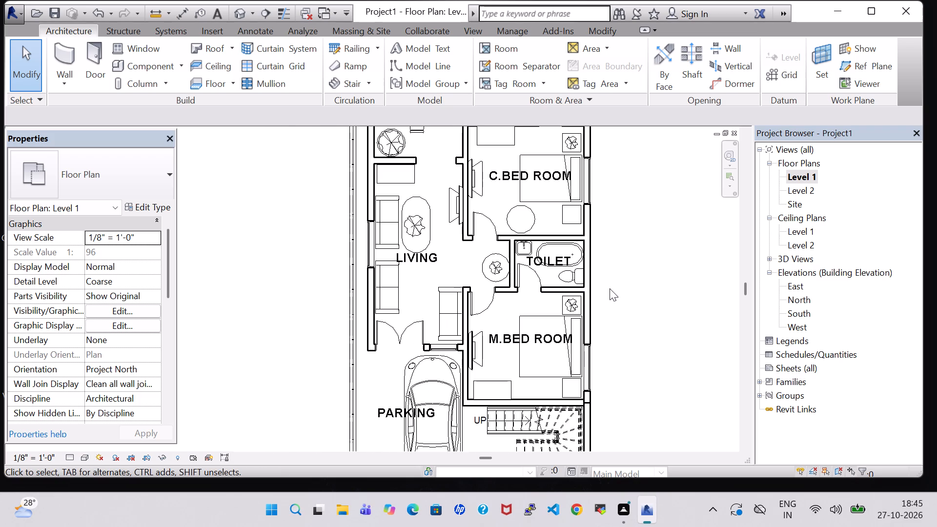
scroll(610, 288, down, 2)
middle_drag(610, 288, 568, 284)
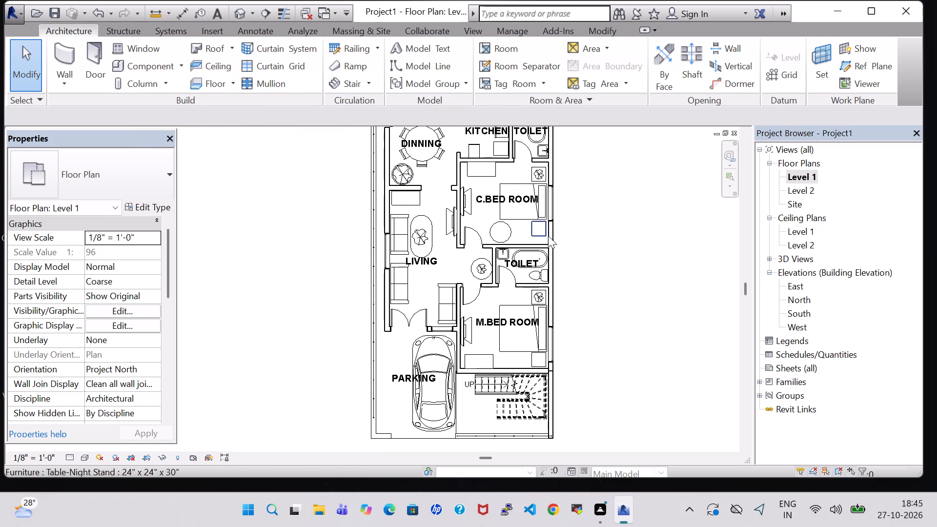
Browse the Furniture, Planting and Furniture System folders of the US Imperial family library for further components.
click(128, 64)
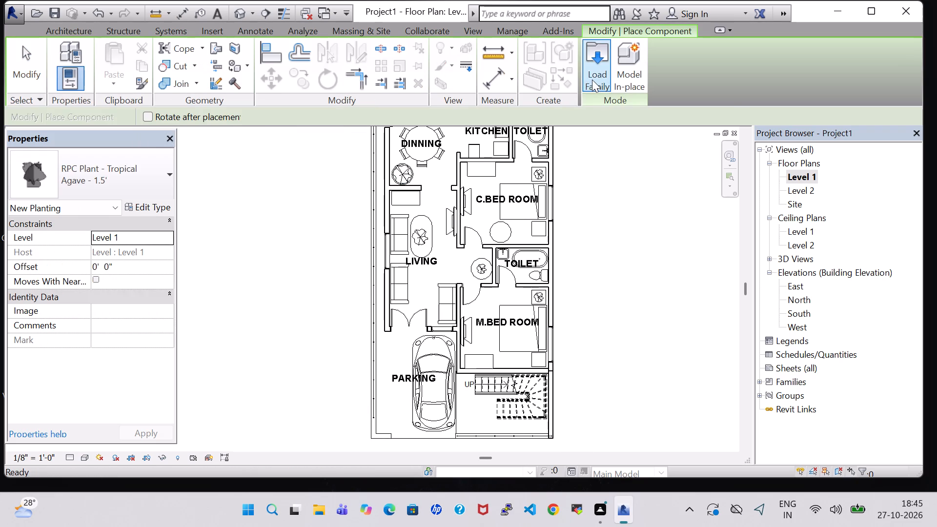
click(592, 80)
scroll(575, 236, down, 1)
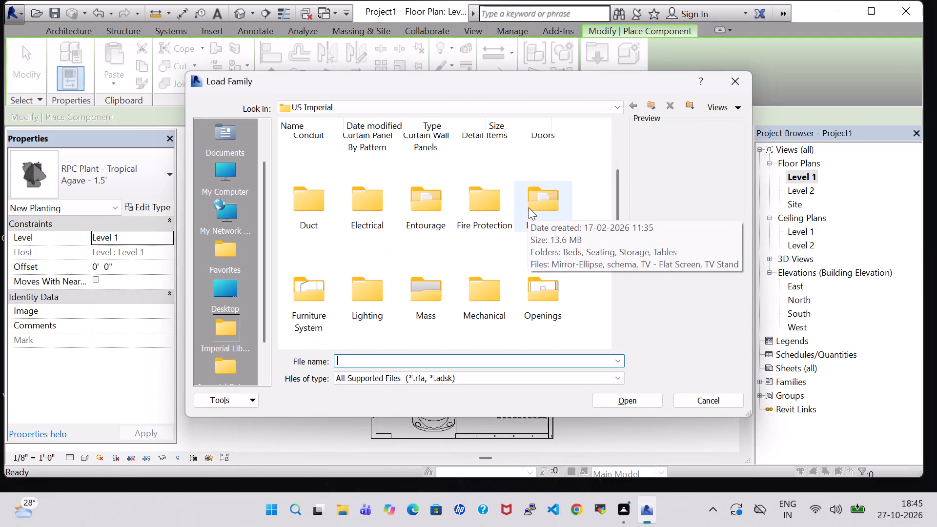
double_click(529, 210)
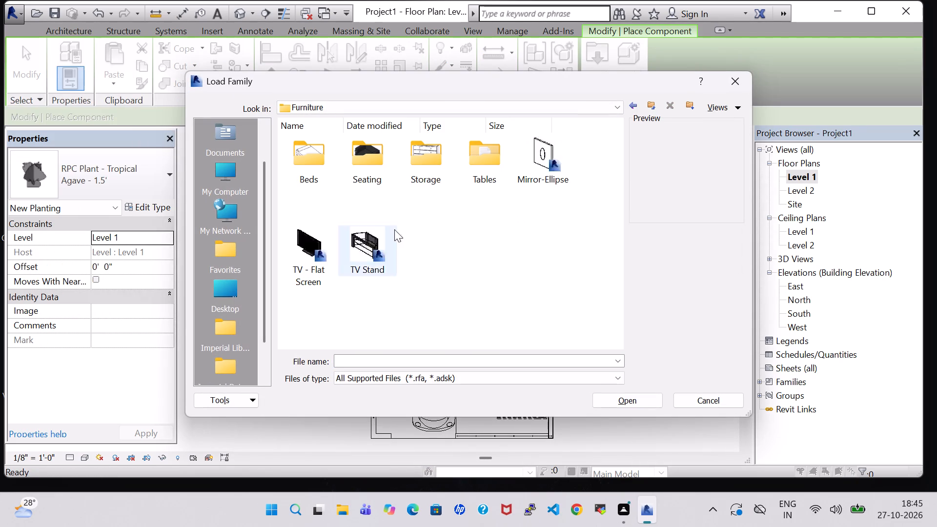
click(634, 103)
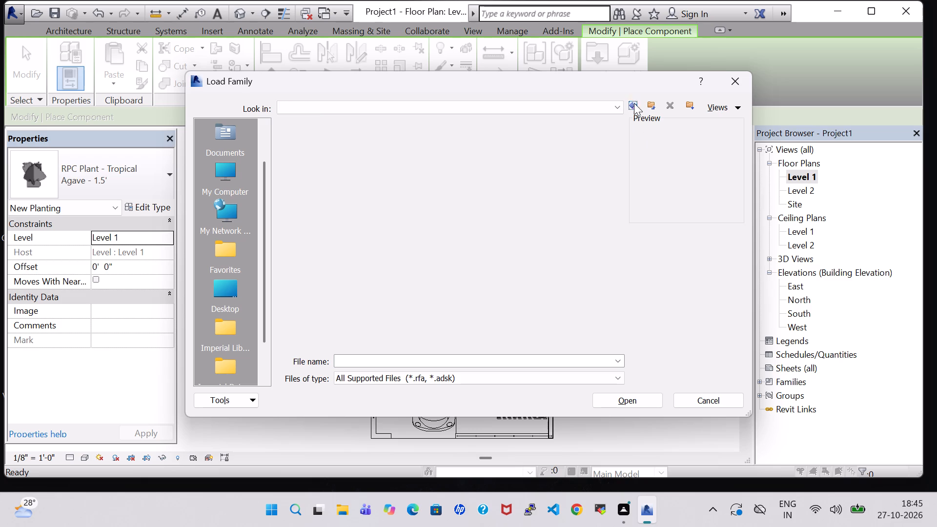
scroll(255, 272, down, 2)
scroll(382, 259, down, 2)
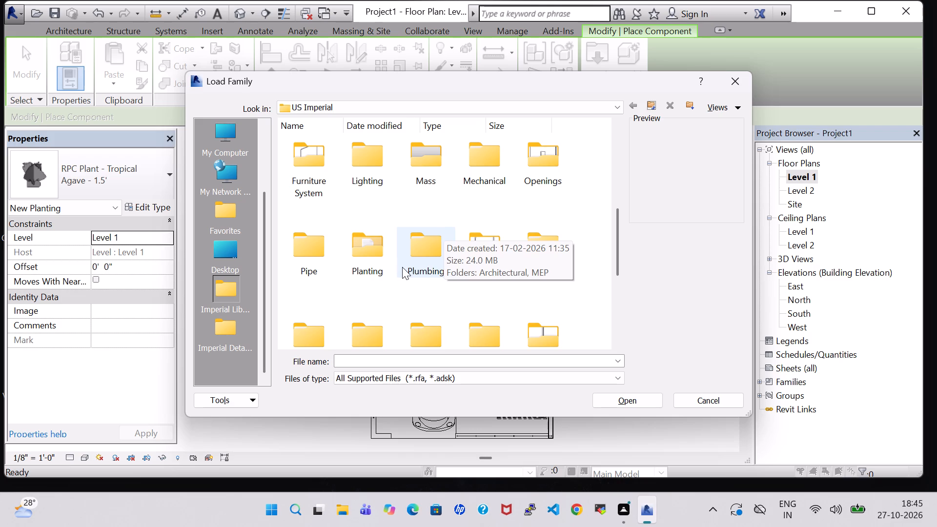
double_click(361, 244)
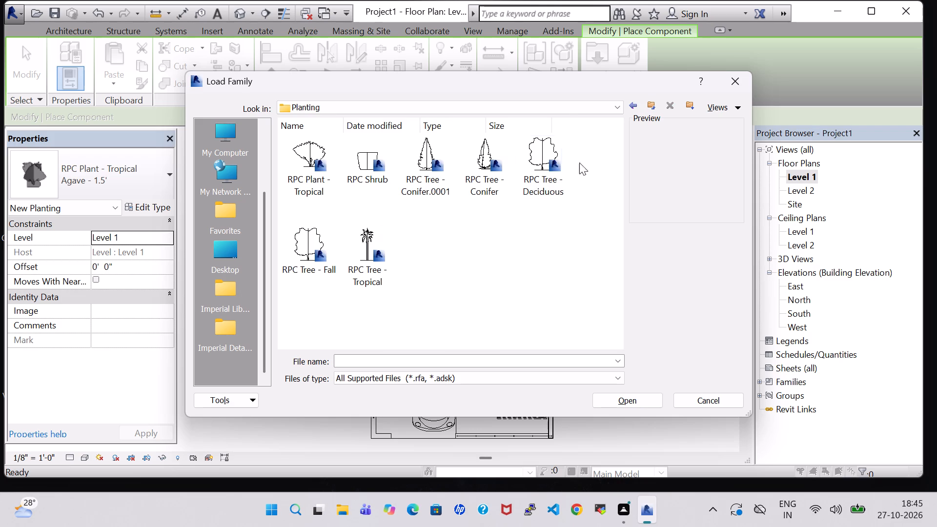
click(629, 104)
scroll(383, 263, down, 1)
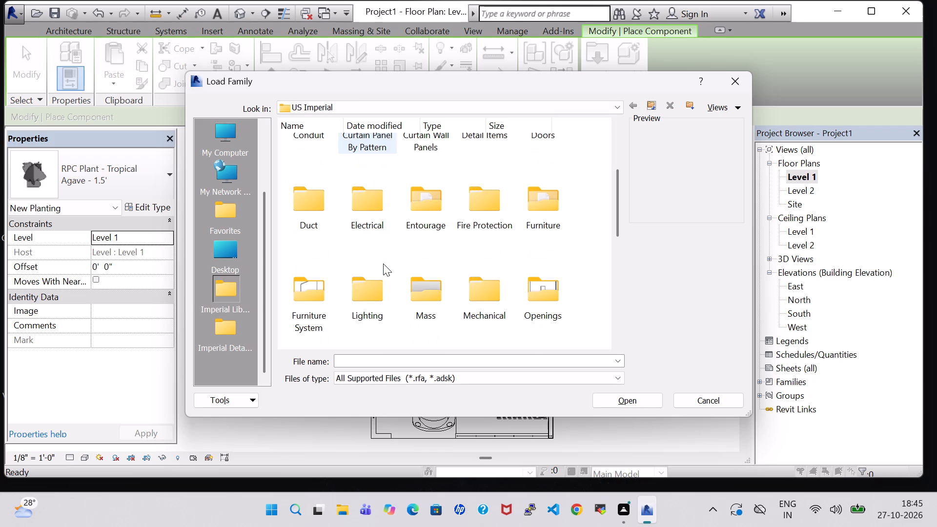
double_click(319, 286)
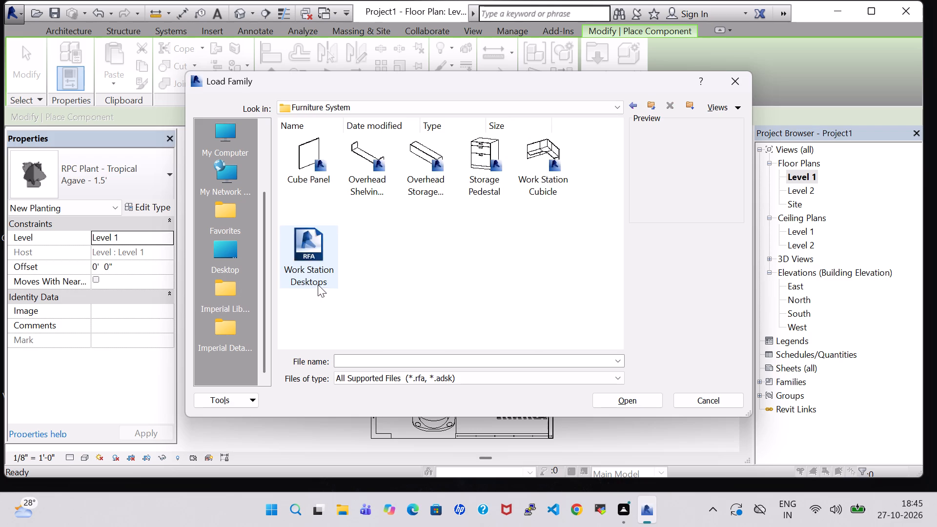
click(632, 107)
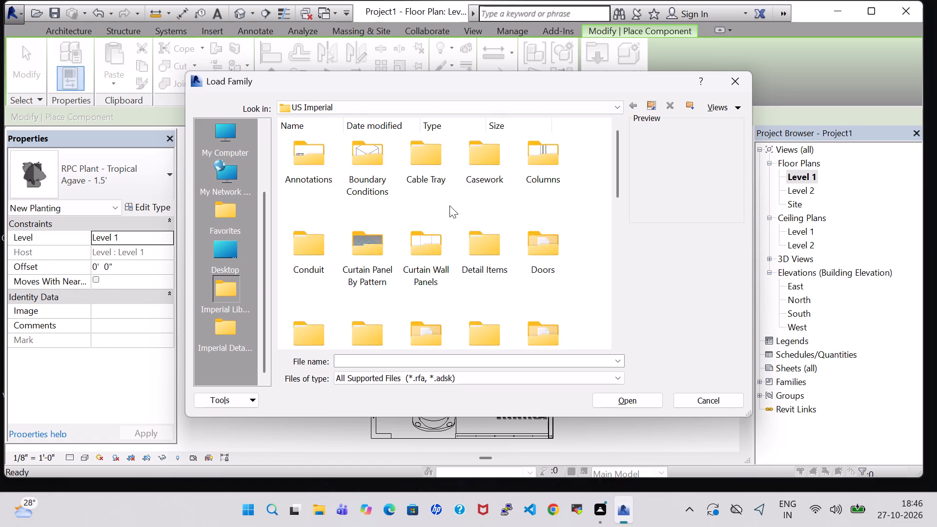
scroll(449, 205, down, 1)
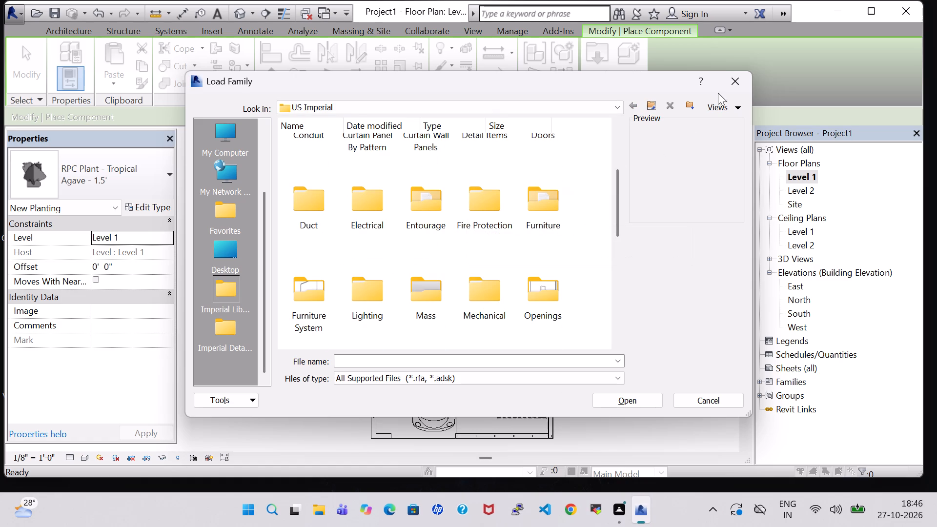
click(732, 87)
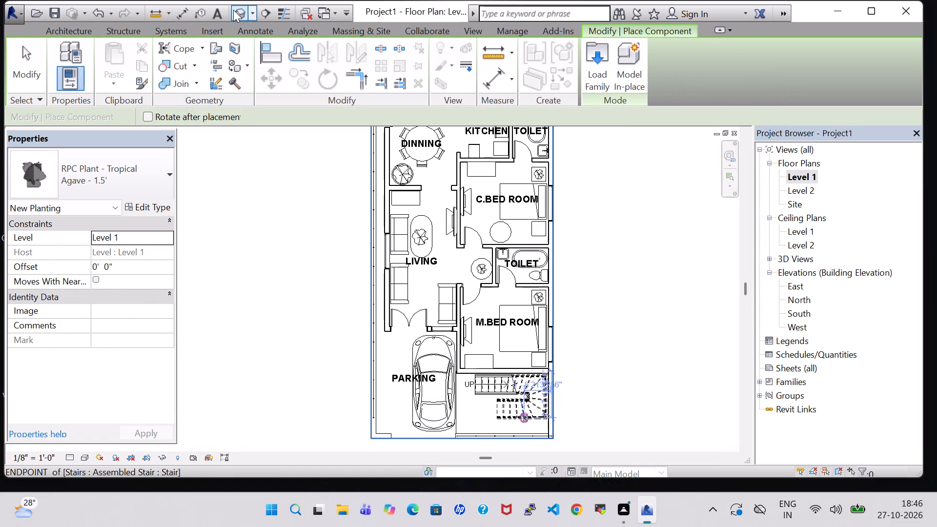
Examine the toilet between the two bedrooms, around its sink and surrounding walls, in the 3D view.
click(242, 13)
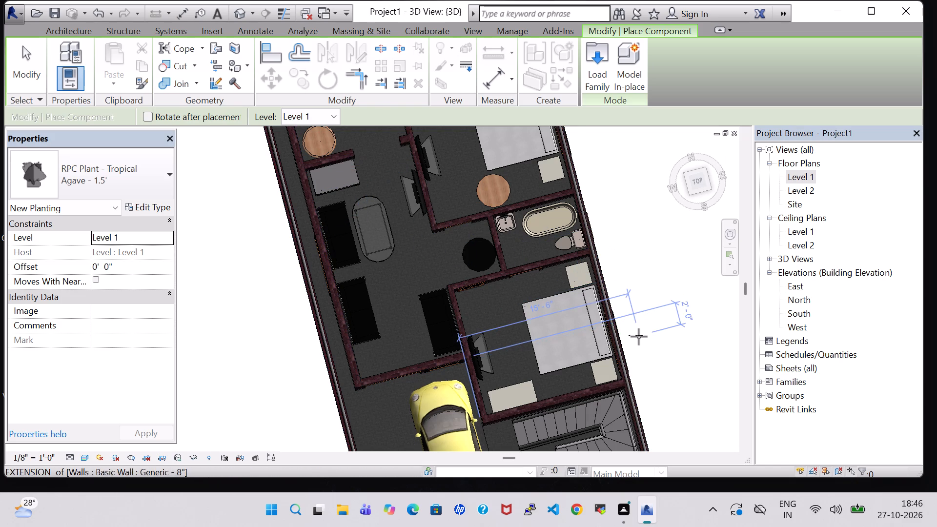
key(Escape)
key(Escape)
key(Escape)
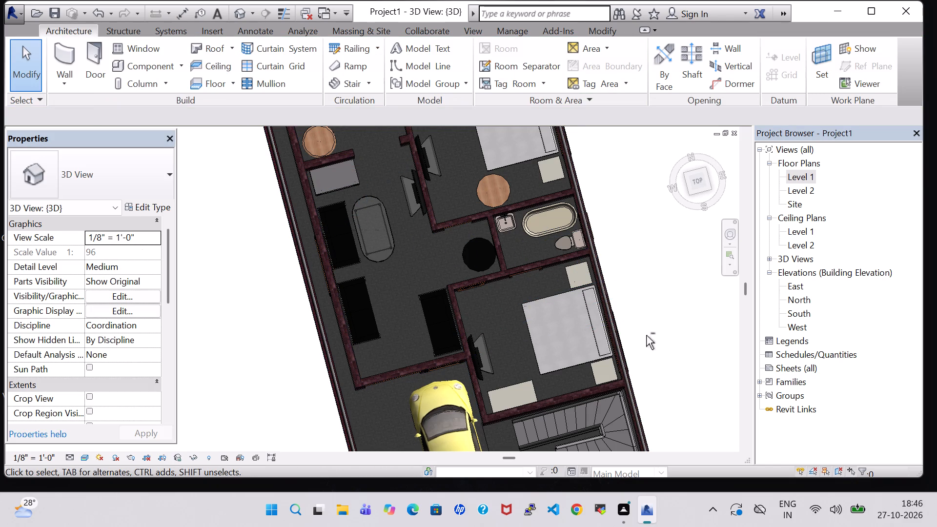
shift+middle_drag(646, 335, 591, 231)
scroll(535, 283, up, 3)
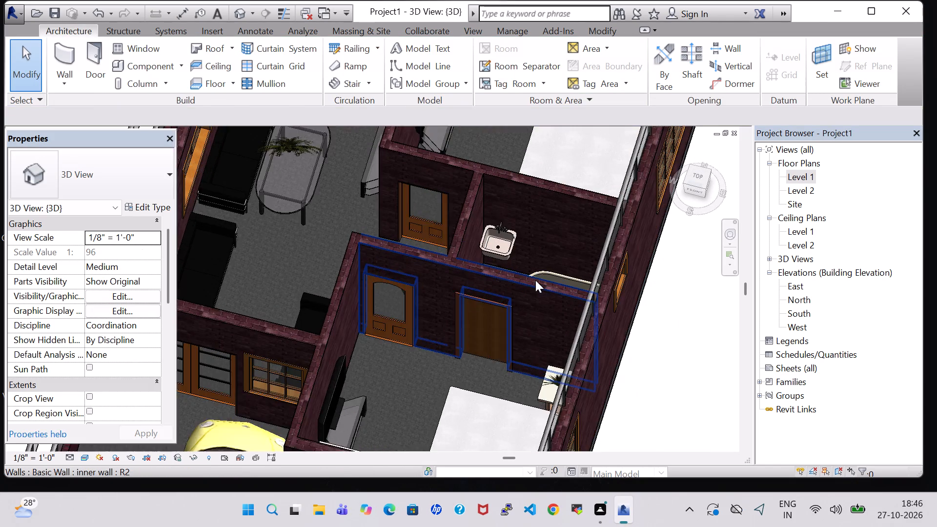
scroll(535, 280, up, 5)
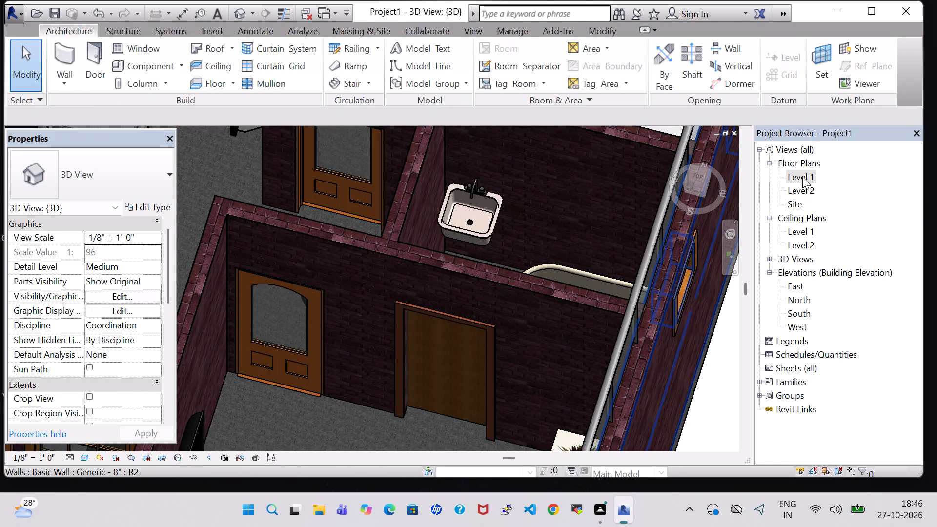
Place a Mirror-Ellipse 18" x 36" on the wall behind the sink of the toilet between the bedrooms on Level 1.
double_click(802, 177)
scroll(374, 212, down, 2)
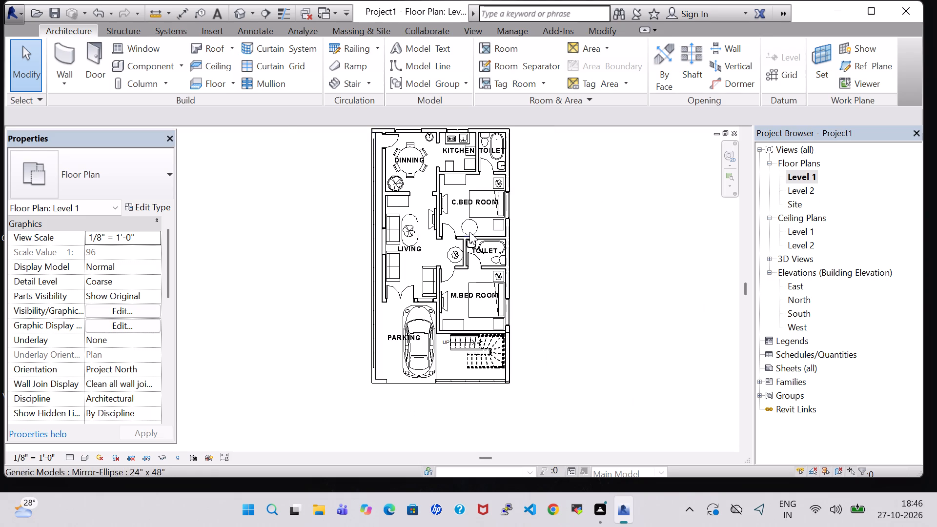
scroll(491, 249, up, 4)
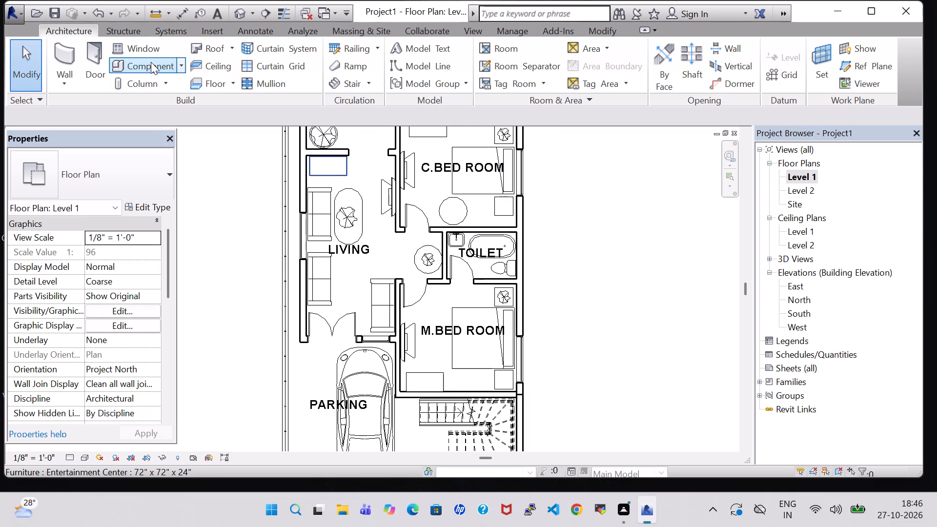
click(151, 62)
click(128, 163)
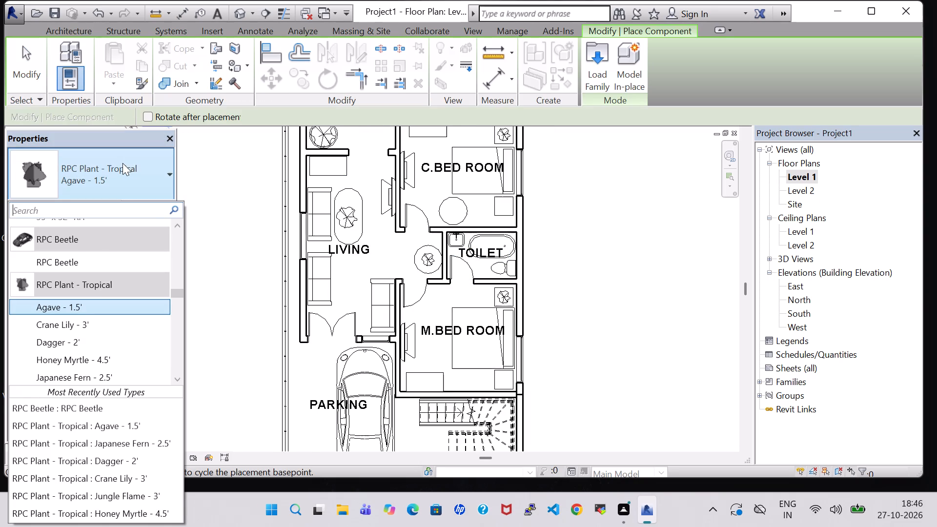
click(84, 205)
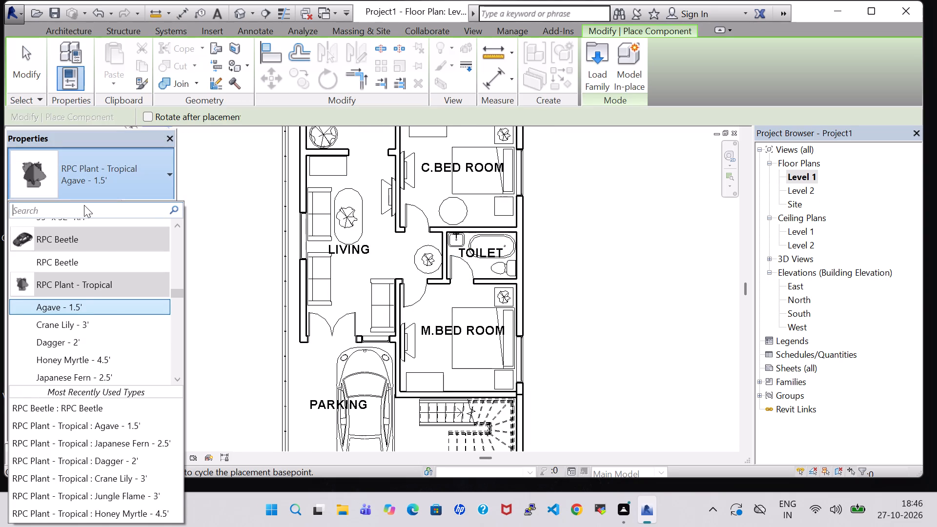
text(MI)
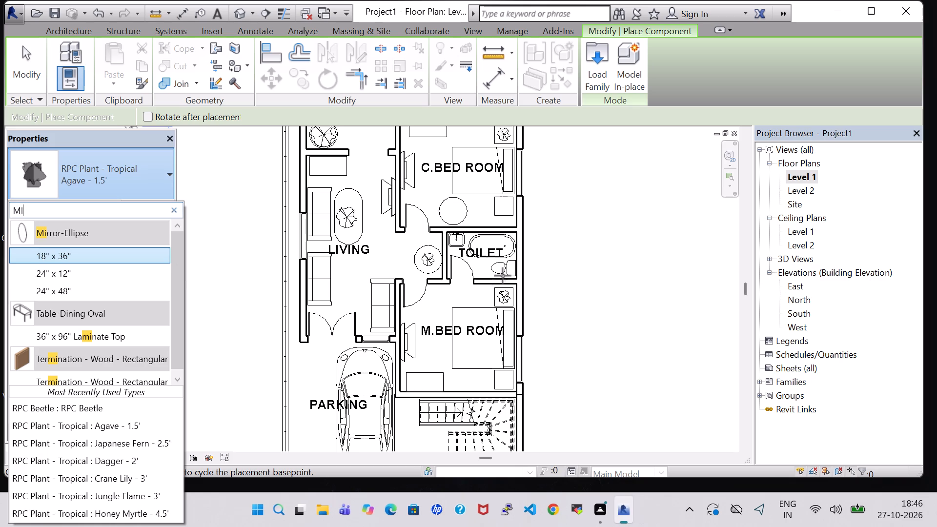
click(79, 259)
scroll(495, 260, up, 10)
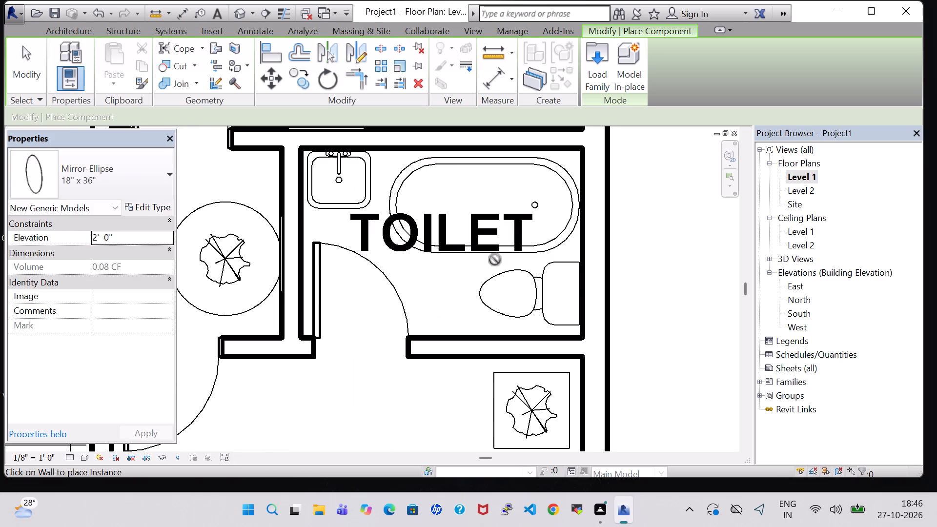
scroll(311, 186, up, 5)
middle_drag(332, 188, 350, 312)
scroll(350, 312, up, 4)
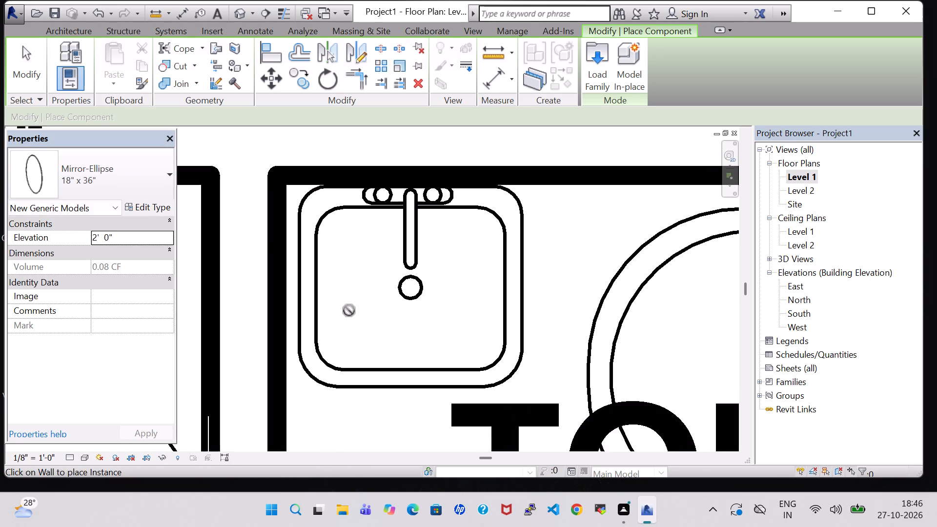
middle_drag(380, 270, 359, 364)
middle_click(359, 364)
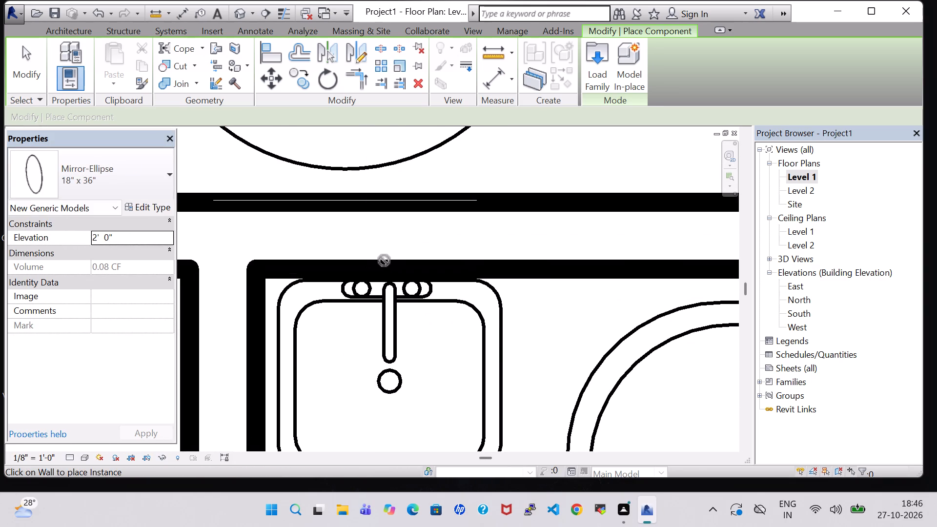
click(394, 270)
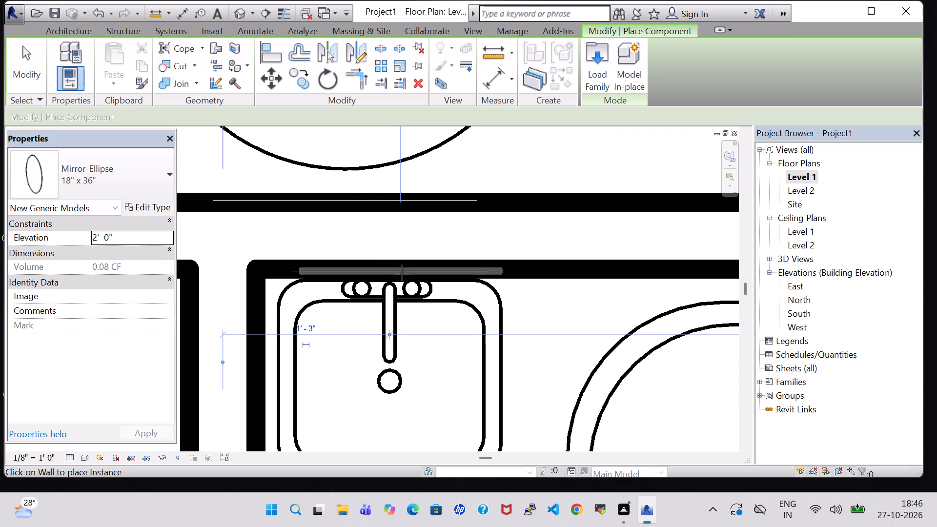
Place a second Mirror-Ellipse 18" x 36" on the outer wall behind the sink of the toilet beside KITCHEN.
scroll(364, 321, down, 14)
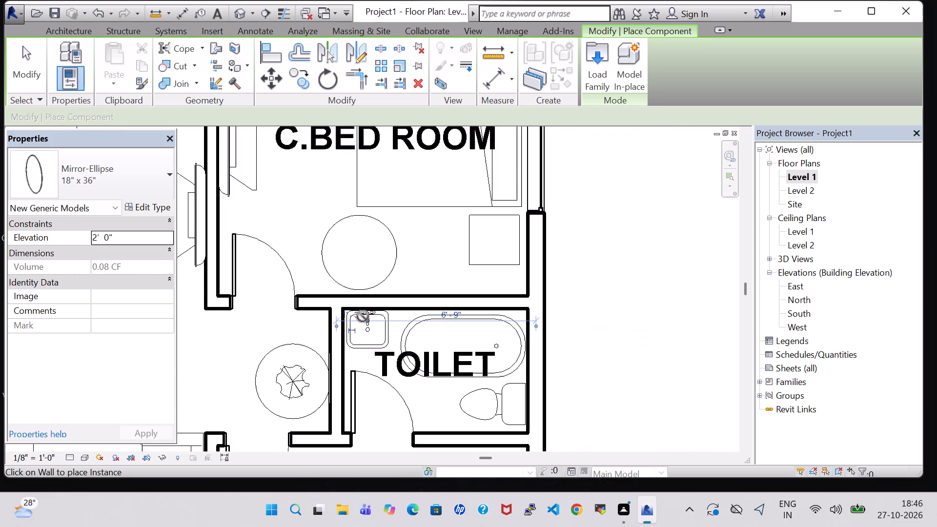
scroll(363, 316, down, 4)
middle_drag(389, 290, 432, 374)
scroll(459, 215, up, 6)
scroll(493, 285, up, 5)
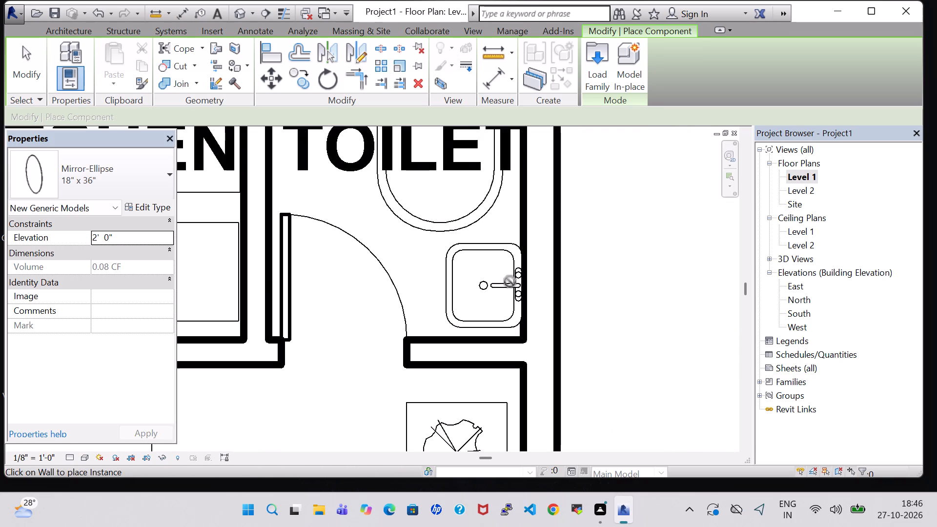
click(530, 292)
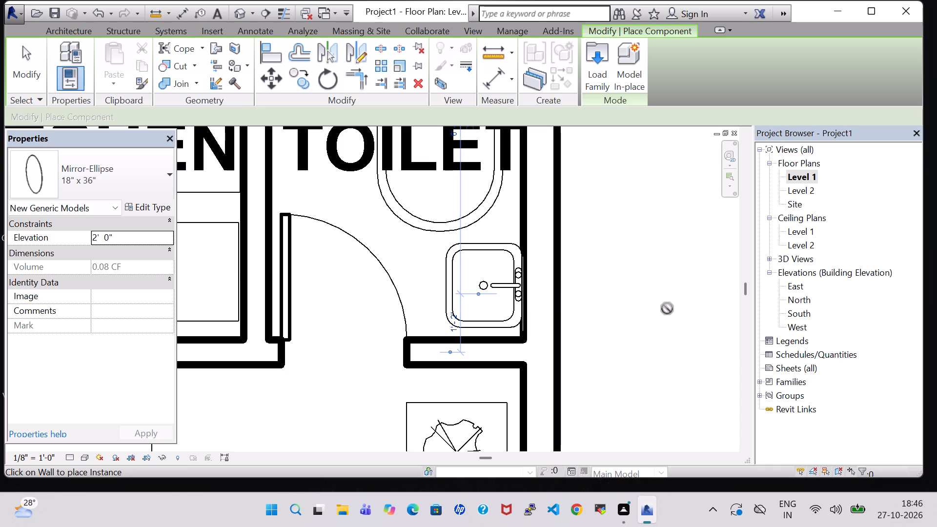
key(Escape)
key(Escape)
In the 3D view, raise the mirror in the toilet between the bedrooms to a 5' 4" elevation and nudge it sideways to centre over the sink.
click(241, 12)
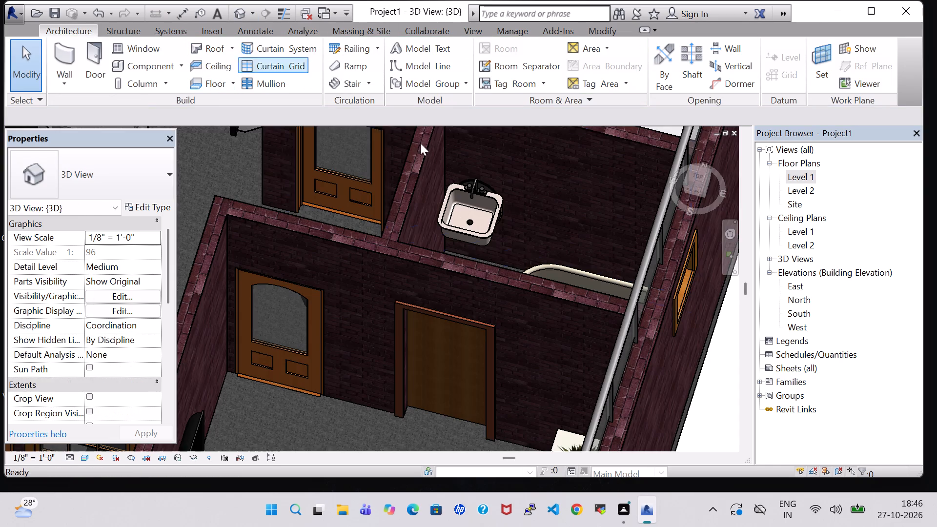
shift+middle_drag(544, 220, 542, 273)
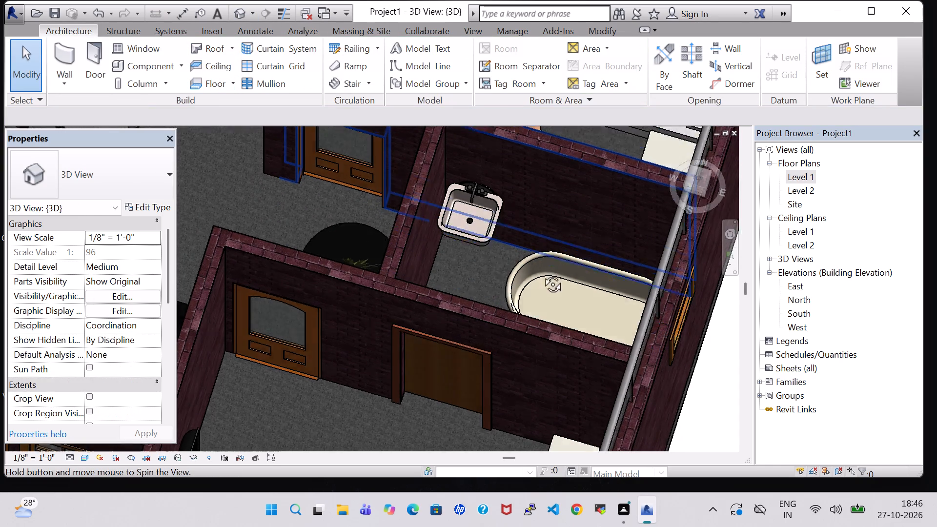
shift+middle_drag(542, 273, 542, 282)
shift+middle_drag(457, 256, 490, 124)
middle_drag(503, 188, 476, 444)
scroll(463, 369, up, 2)
shift+middle_drag(462, 319, 462, 328)
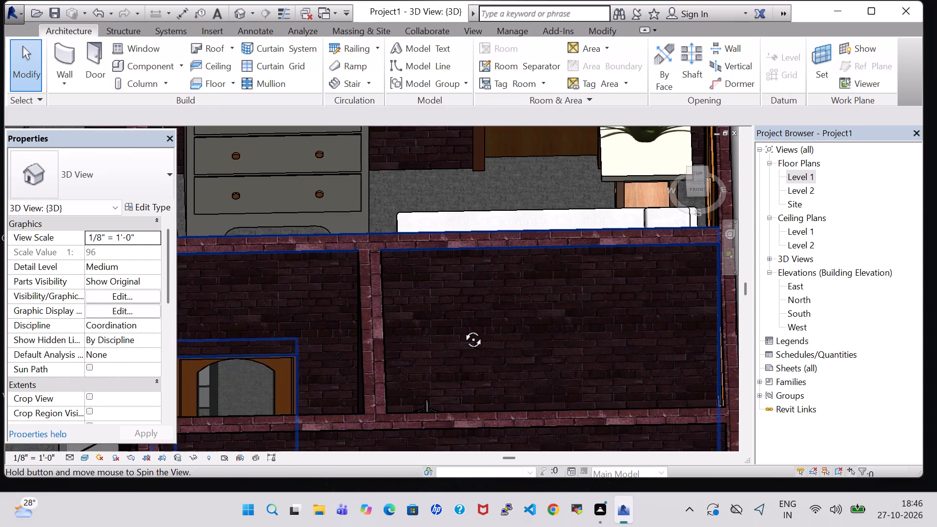
shift+middle_drag(462, 328, 451, 384)
middle_drag(459, 389, 435, 229)
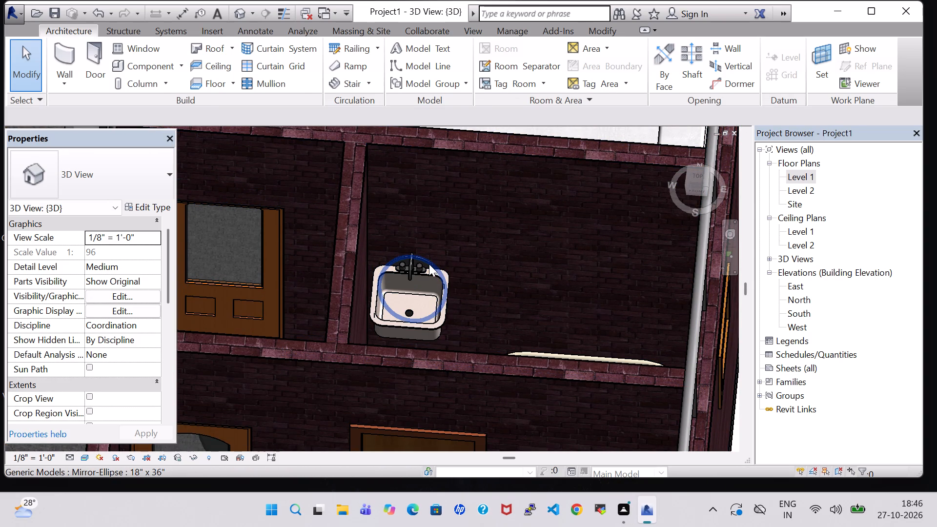
click(428, 264)
click(437, 331)
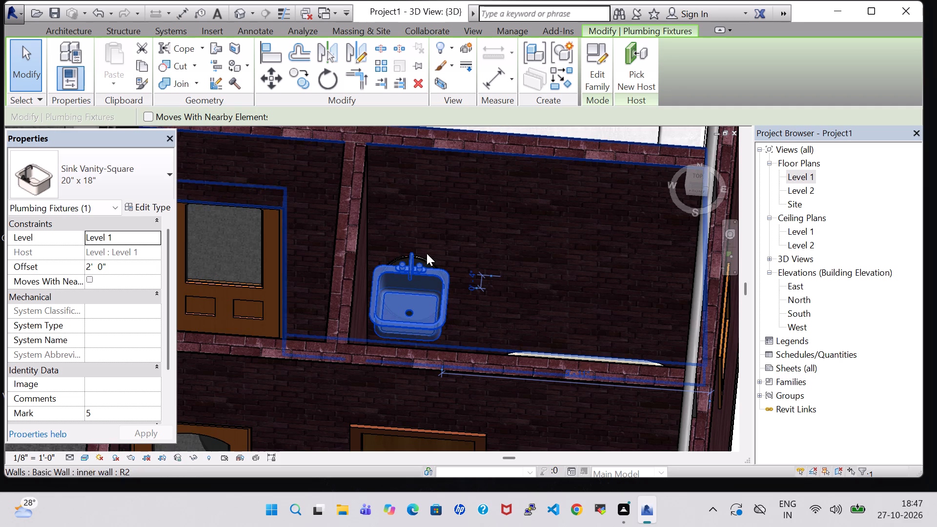
click(494, 315)
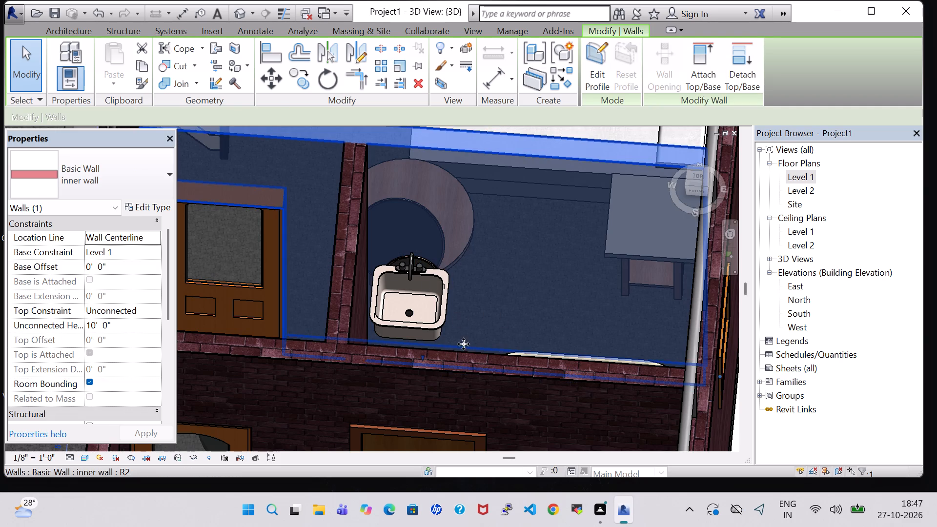
scroll(524, 369, down, 4)
click(675, 408)
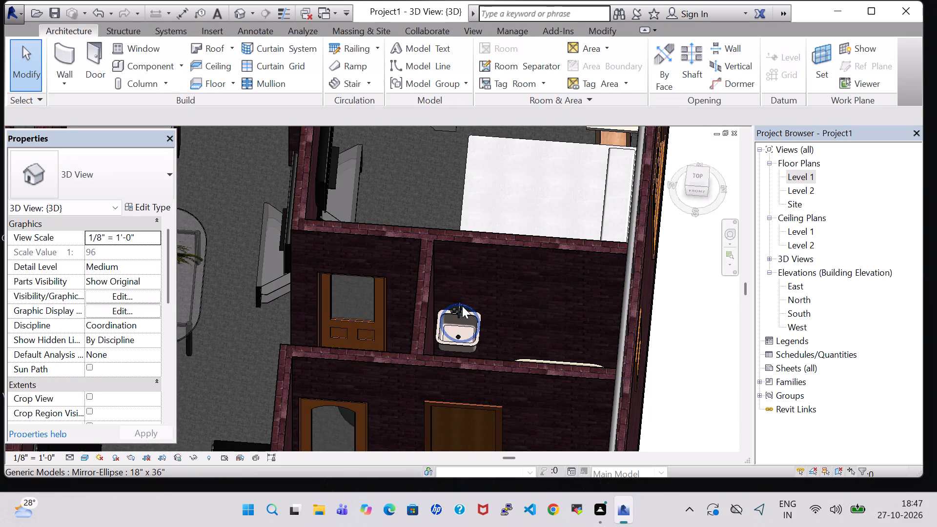
click(462, 306)
key(Up)
key(Up)
key(Up)
key(Up)
key(Up)
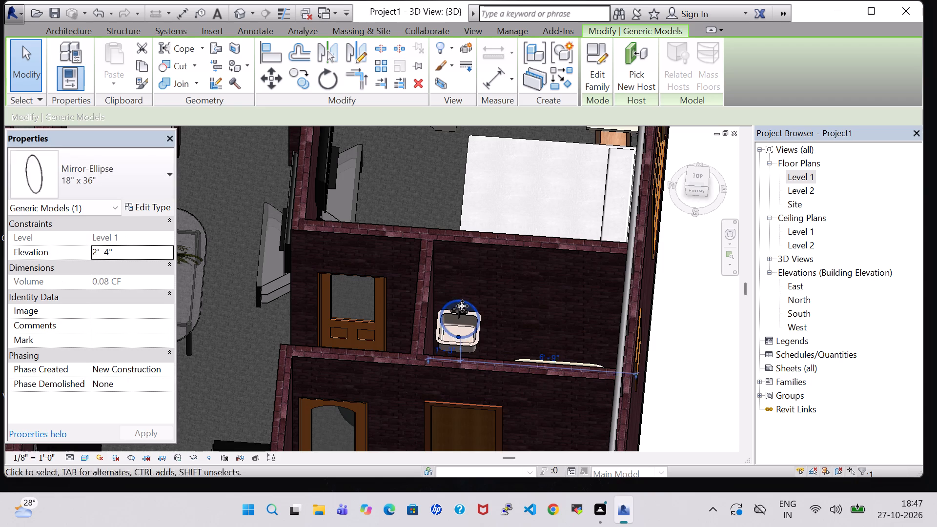
key(Up)
key(Up)
key(Up)
key(Up)
key(Up)
key(Up)
key(Up)
key(Up)
key(Up)
key(Up)
key(Up)
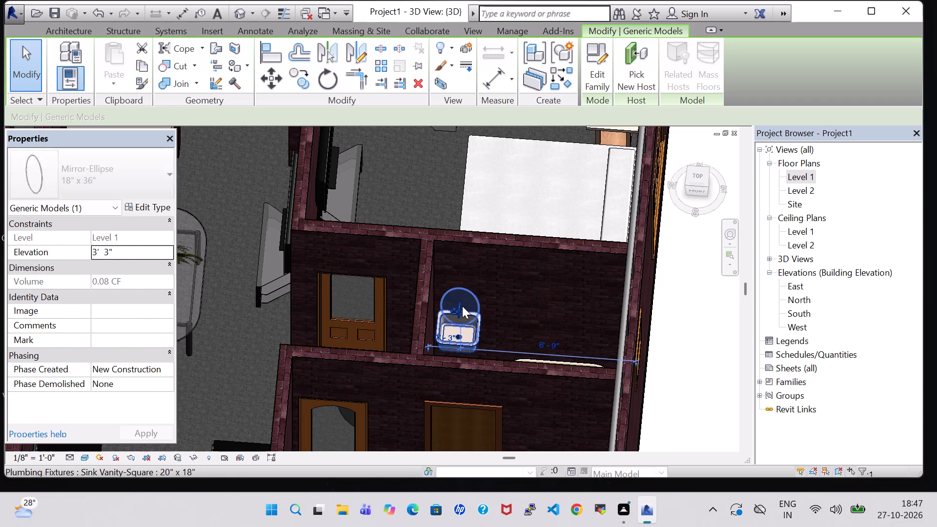
key(Up)
key(Up)
key(Up)
key(Up)
key(Up)
key(Up)
key(Up)
key(Up)
key(Up)
key(Up)
key(Up)
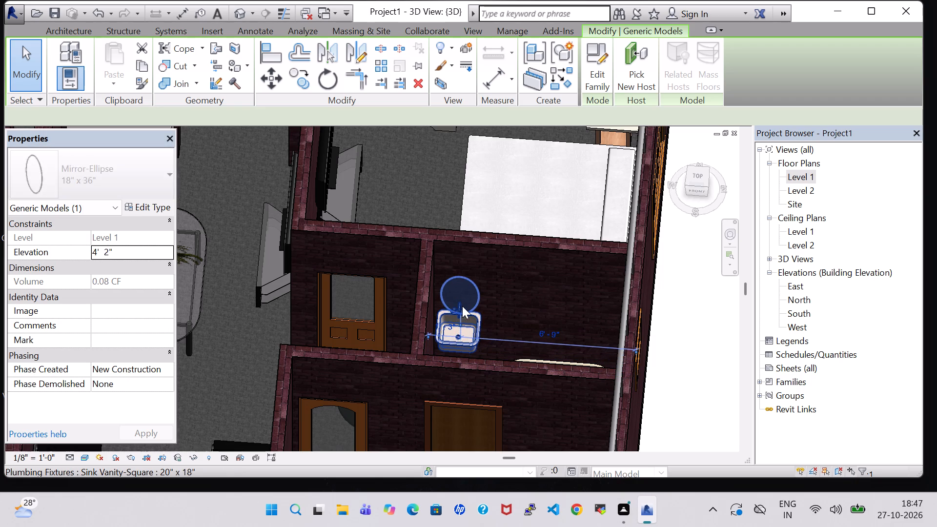
key(Up)
key(Up)
key(Up)
key(Up)
key(Up)
key(Up)
key(Up)
key(Up)
key(Up)
key(Up)
key(Up)
key(Up)
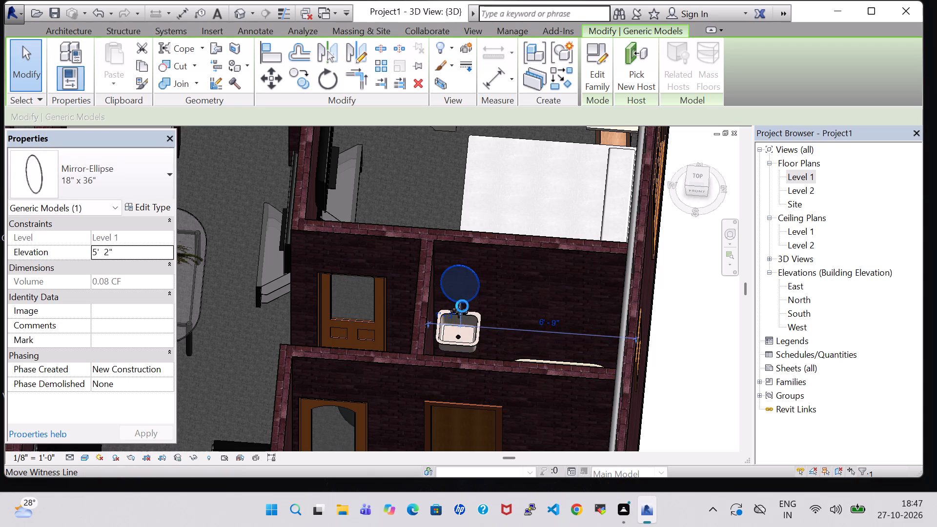
key(Up)
key(Left)
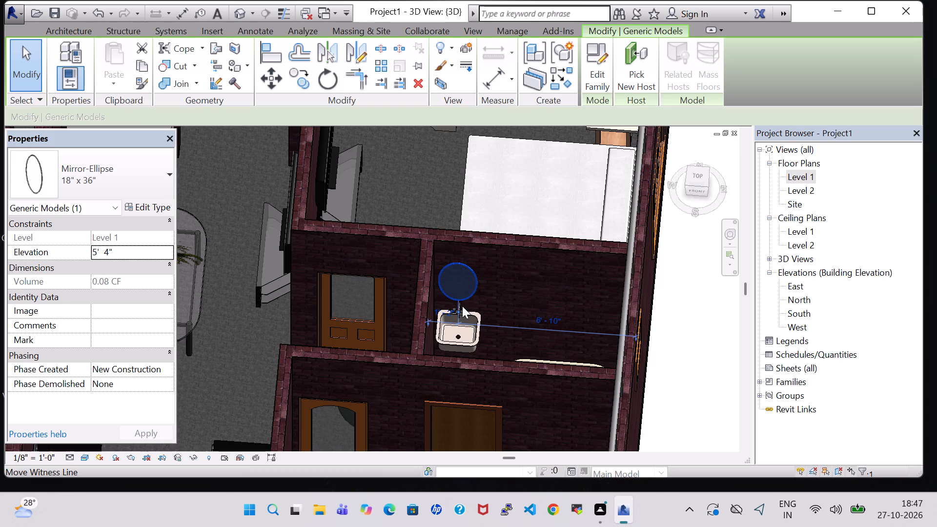
click(696, 346)
Raise the elliptical mirror on the outer wall of the toilet beside KITCHEN so it sits above the sink.
shift+middle_drag(682, 346, 681, 369)
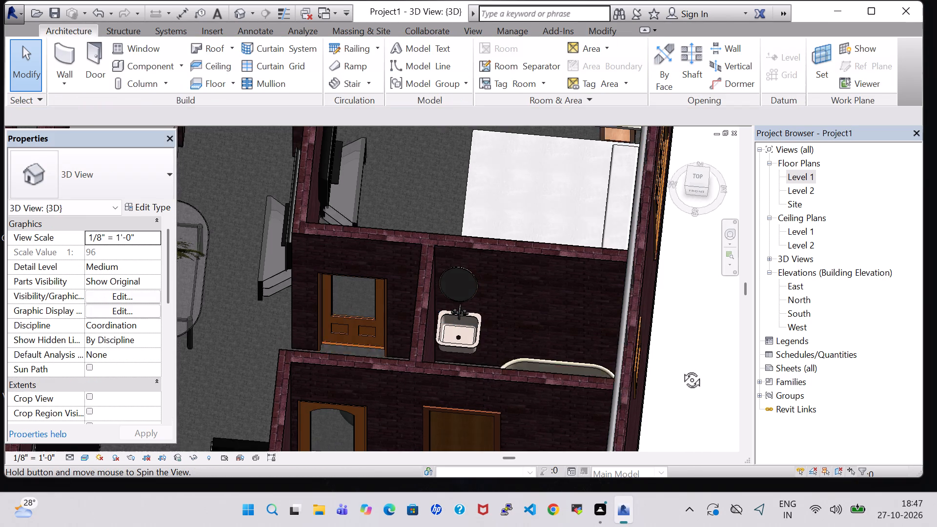
shift+middle_drag(681, 369, 683, 407)
shift+middle_drag(683, 405, 685, 398)
middle_drag(676, 298, 676, 300)
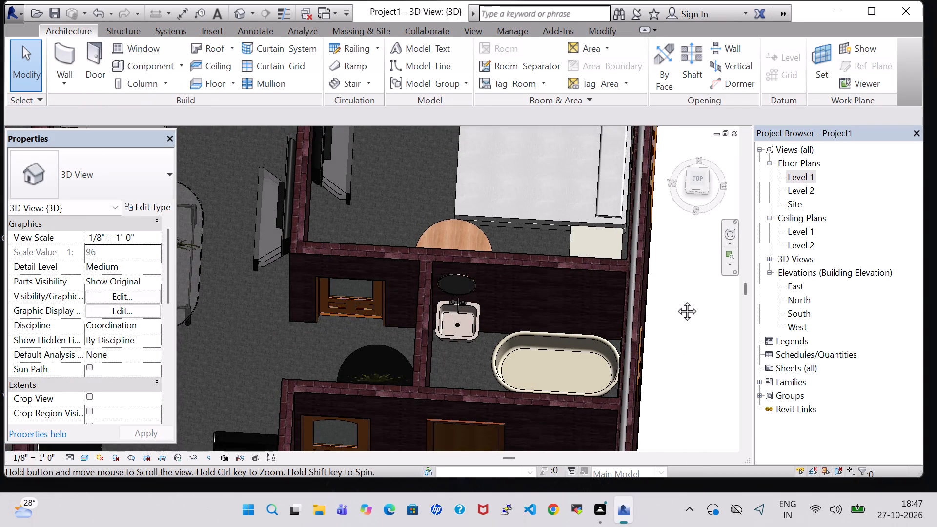
middle_drag(676, 300, 646, 478)
middle_drag(359, 316, 413, 288)
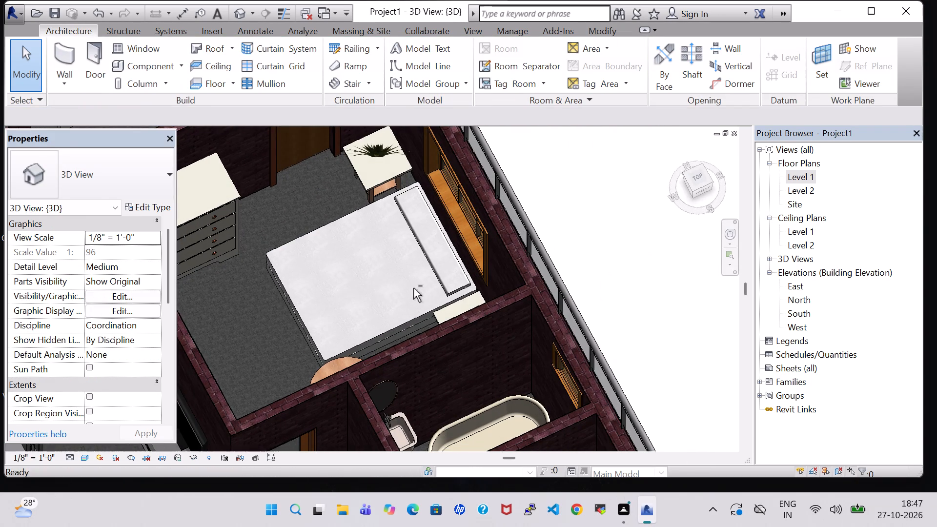
shift+middle_drag(230, 293, 324, 313)
middle_drag(417, 393, 611, 349)
shift+middle_drag(302, 386, 373, 384)
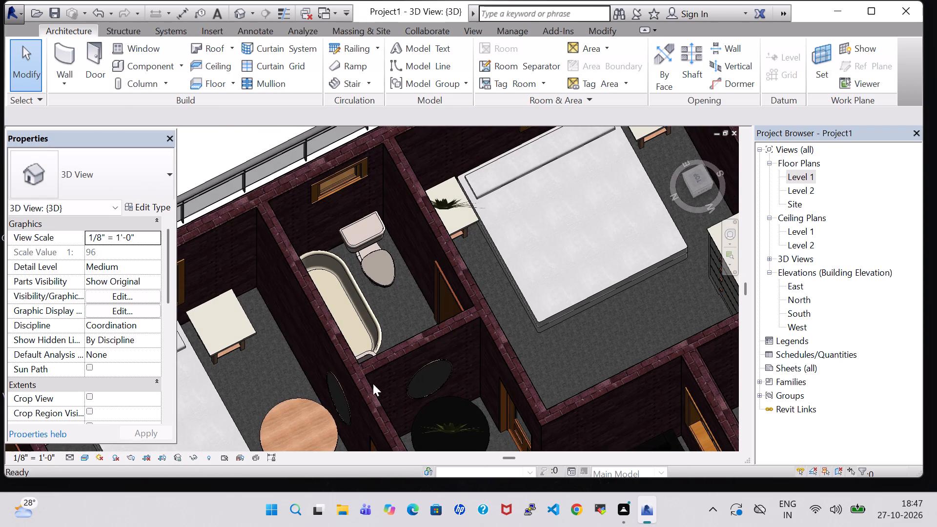
middle_drag(292, 352, 537, 276)
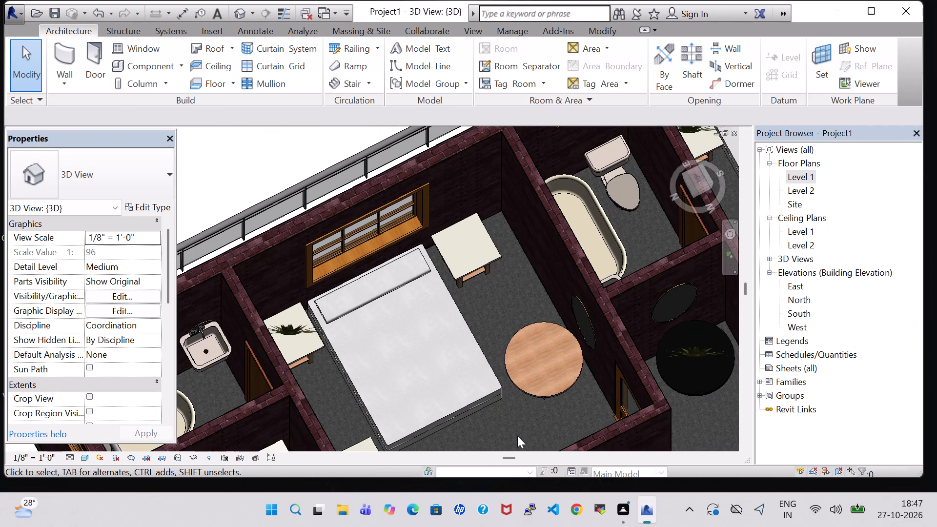
shift+middle_drag(516, 427, 427, 394)
middle_drag(288, 266, 364, 379)
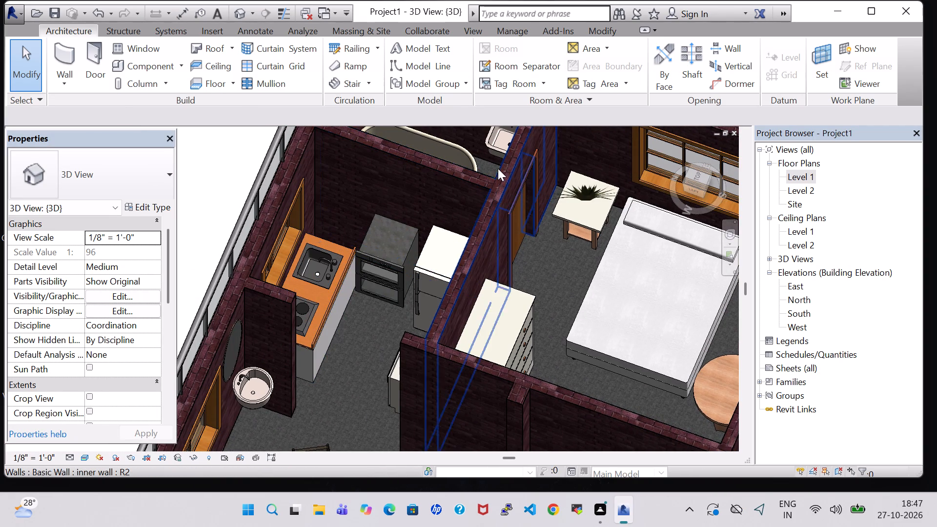
middle_drag(485, 162, 463, 285)
middle_drag(228, 221, 247, 225)
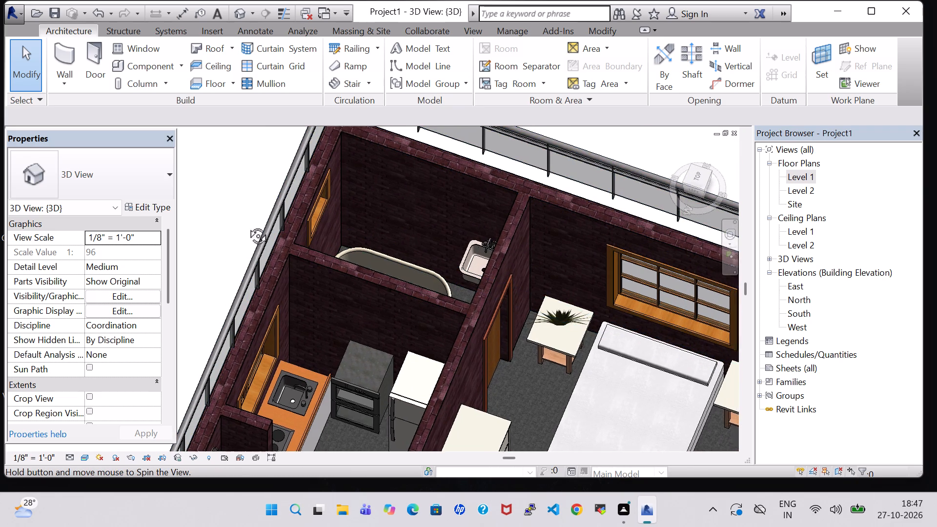
middle_drag(247, 225, 285, 229)
middle_drag(460, 280, 464, 207)
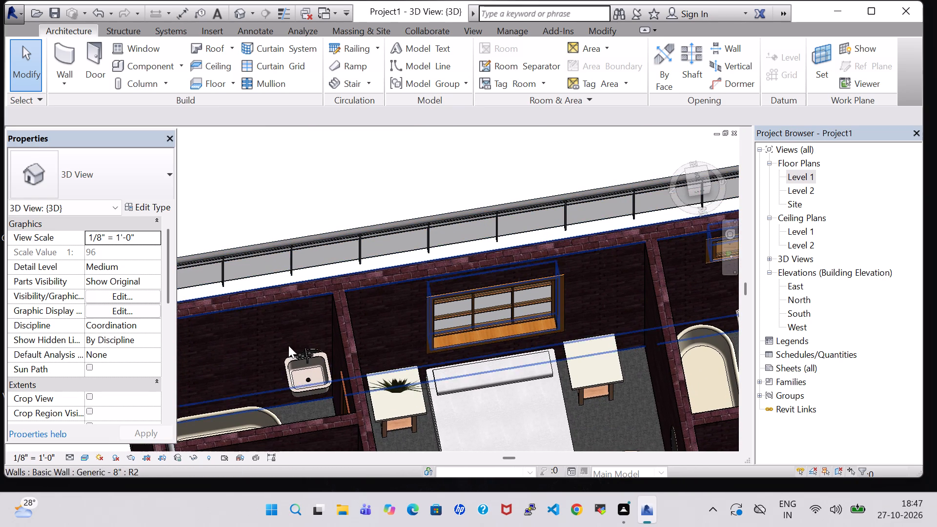
middle_drag(312, 190, 461, 149)
shift+middle_drag(212, 354, 283, 367)
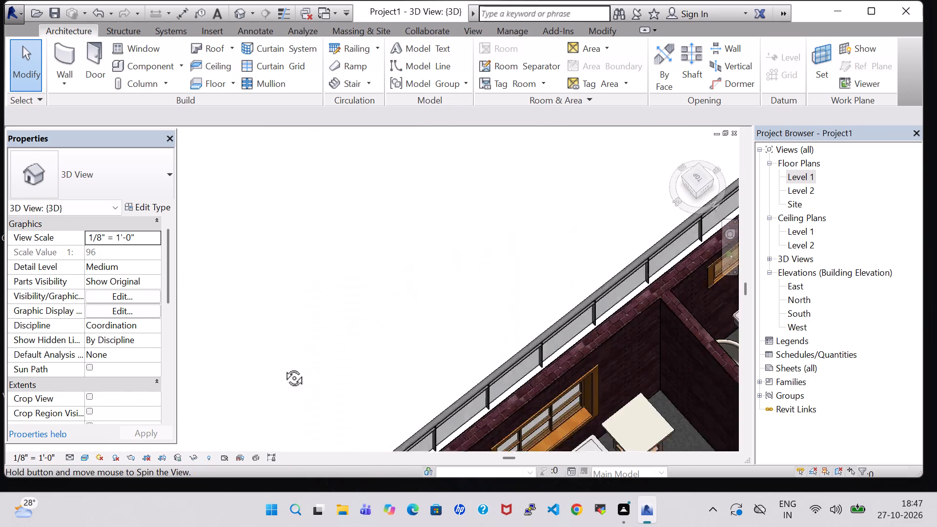
shift+middle_drag(283, 367, 296, 367)
middle_drag(451, 366, 313, 137)
middle_drag(587, 424, 672, 217)
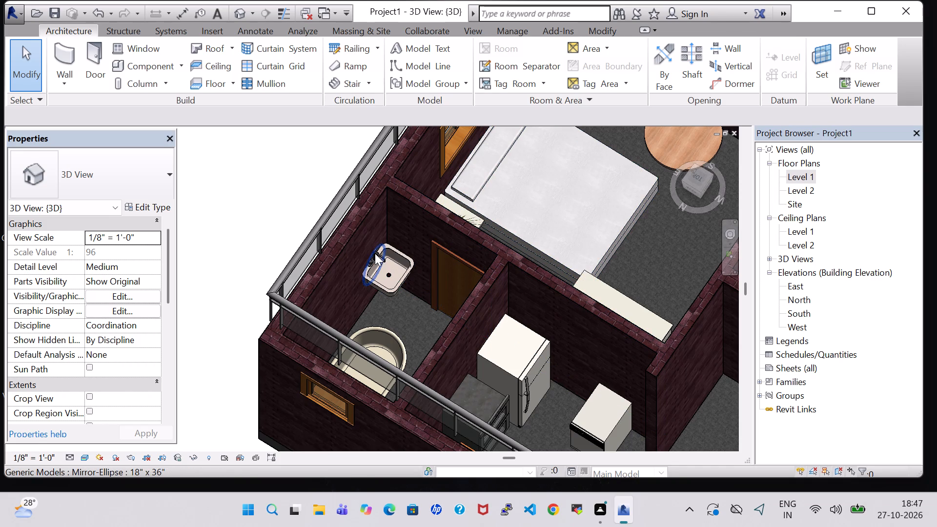
click(375, 253)
key(Up)
key(Up)
key(Up)
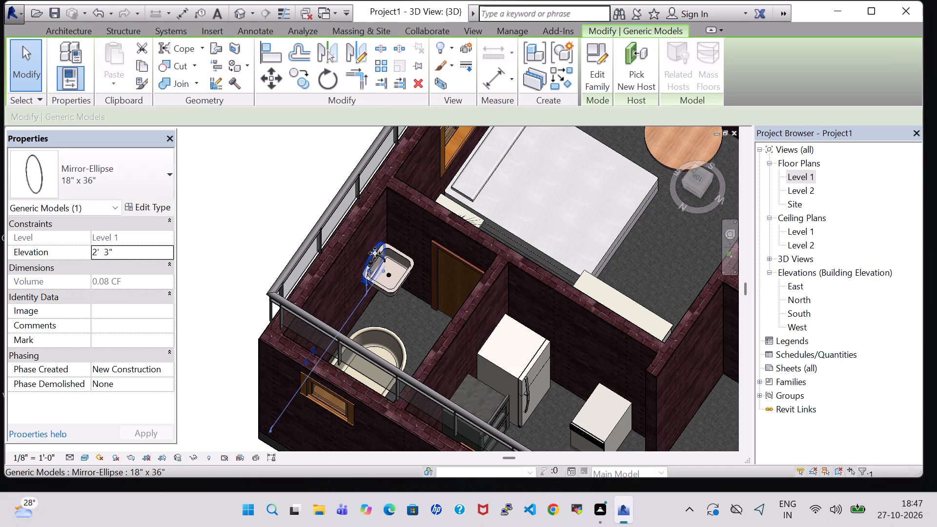
key(Up)
key(Up)
key(Up)
key(Up)
key(Up)
key(Up)
key(Up)
key(Up)
key(Up)
key(Up)
key(Up)
key(Up)
key(Up)
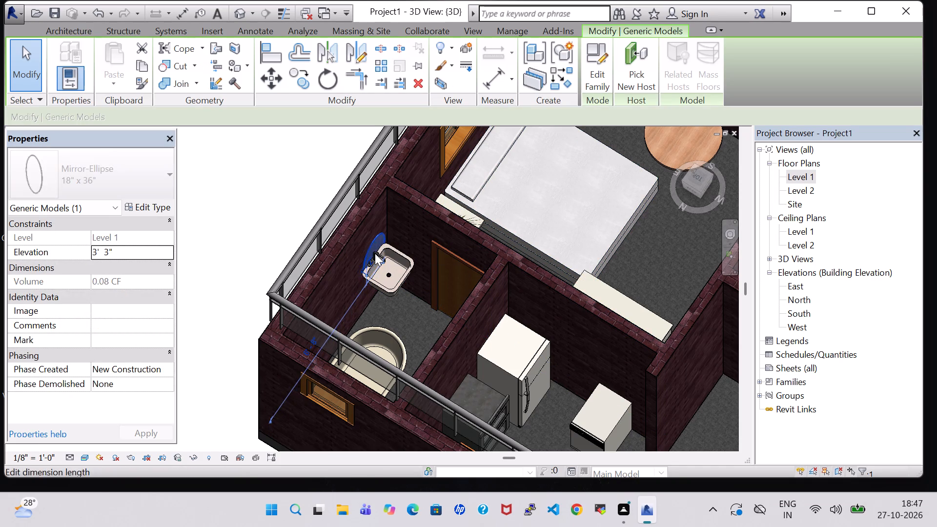
key(Up)
key(Up)
key(Up)
key(Up)
key(Up)
key(Up)
key(Up)
key(Up)
key(Up)
key(Up)
key(Up)
key(Up)
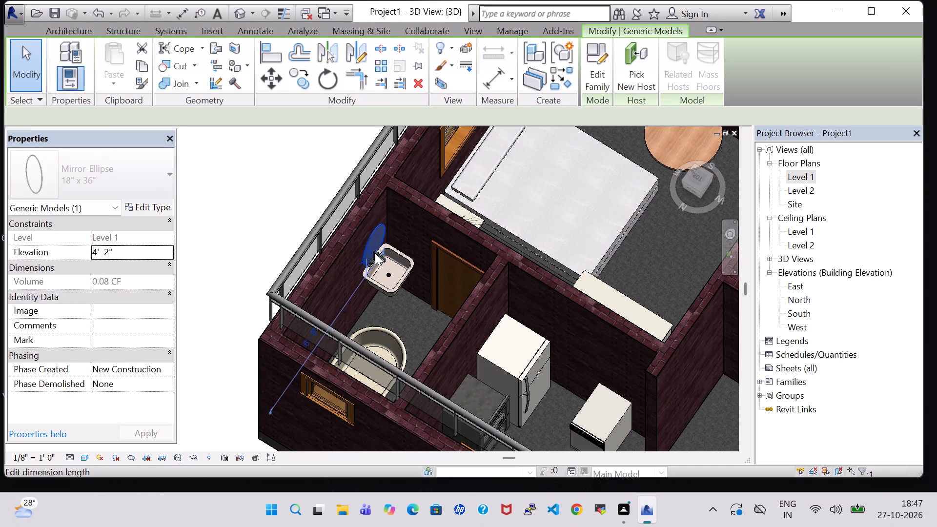
key(Up)
key(Up)
key(Up)
click(241, 205)
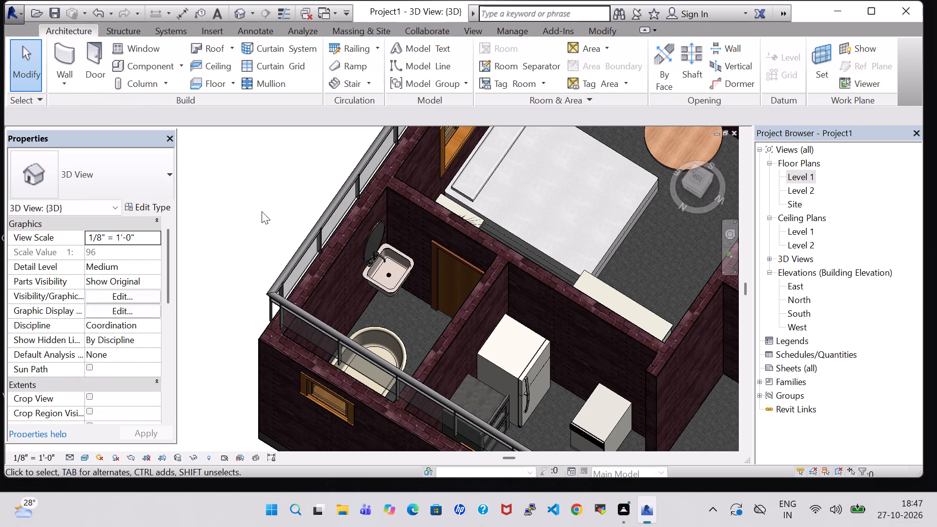
Raise the KITCHEN-side toilet mirror to a 5' 4" elevation and shift it sideways to 1' 5" from the bedroom wall.
middle_drag(269, 211, 235, 188)
middle_drag(623, 193, 554, 396)
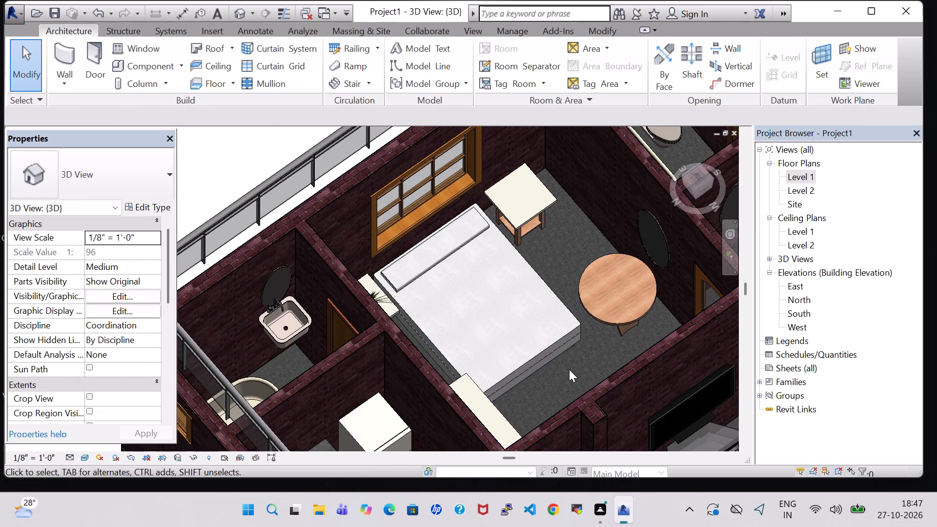
shift+middle_drag(569, 369, 506, 376)
middle_drag(450, 161, 470, 335)
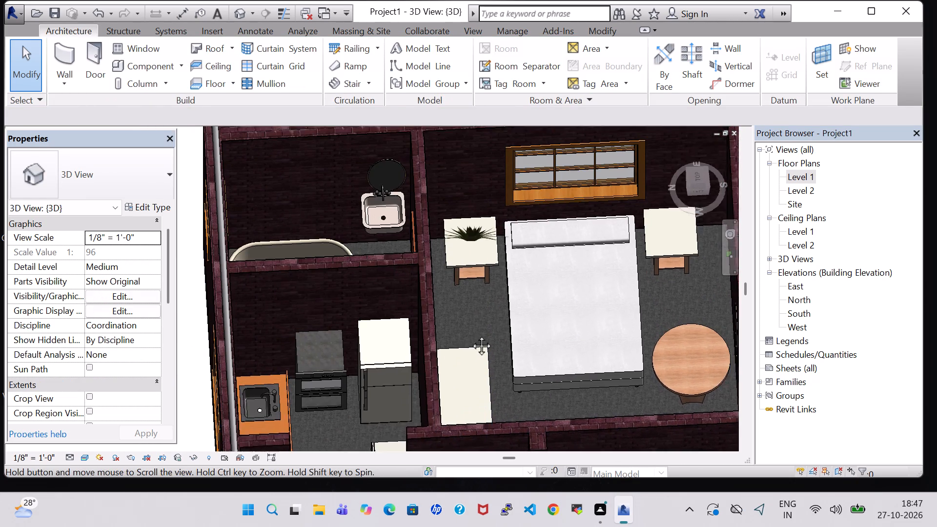
middle_drag(470, 335, 470, 346)
scroll(385, 271, up, 4)
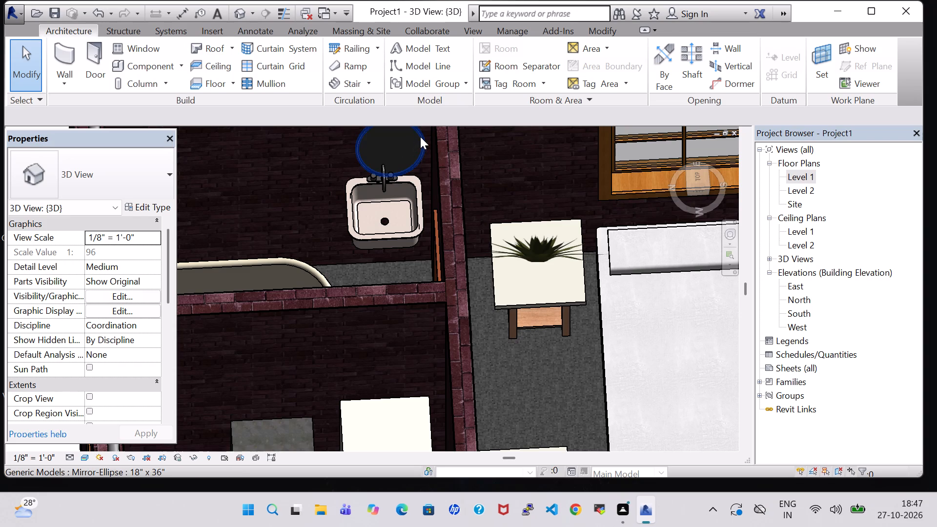
click(420, 137)
key(Up)
key(Up)
key(Up)
key(Up)
key(Up)
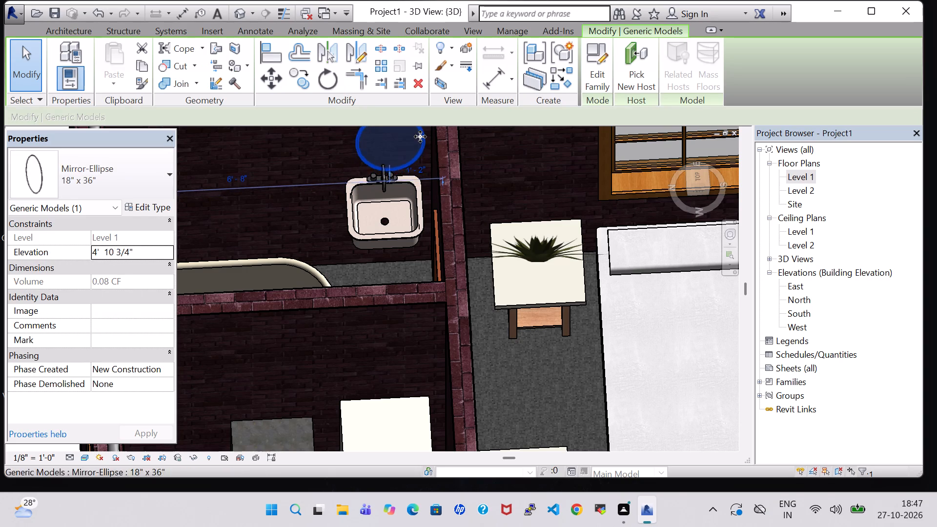
key(Up)
key(Up)
key(Up)
key(Up)
key(Up)
key(Left)
key(Left)
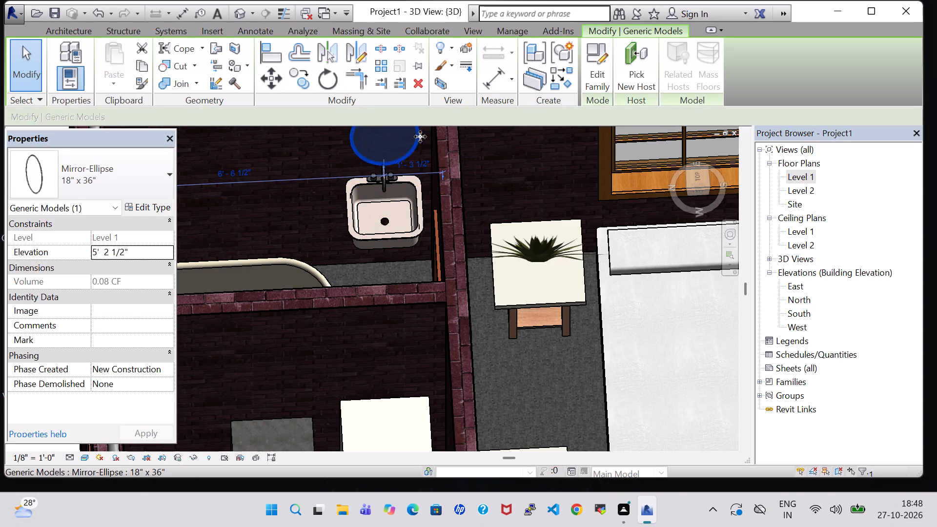
key(Left)
key(Left)
key(Up)
key(Up)
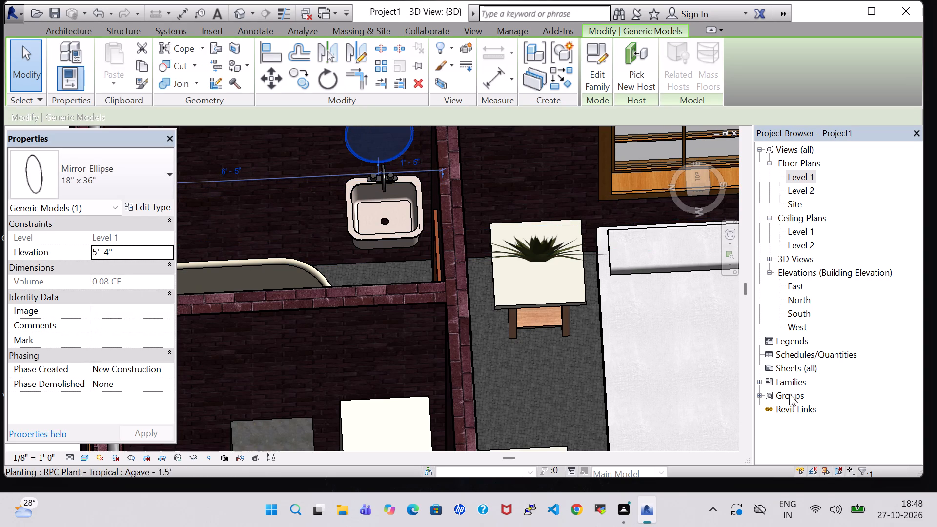
click(528, 422)
Raise the KITCHEN-side toilet mirror to an elevation of 5' 5 1/2", clear of the sink faucet.
middle_drag(530, 413, 526, 396)
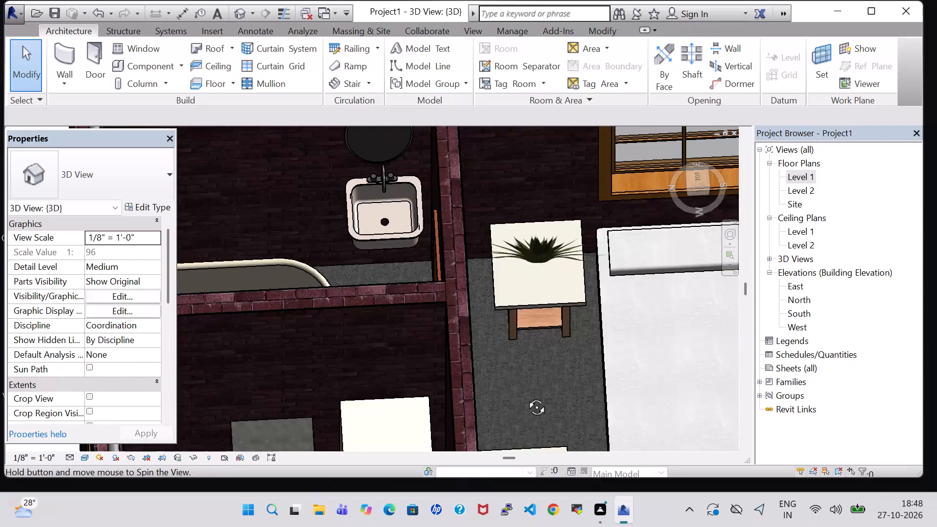
middle_drag(526, 396, 523, 336)
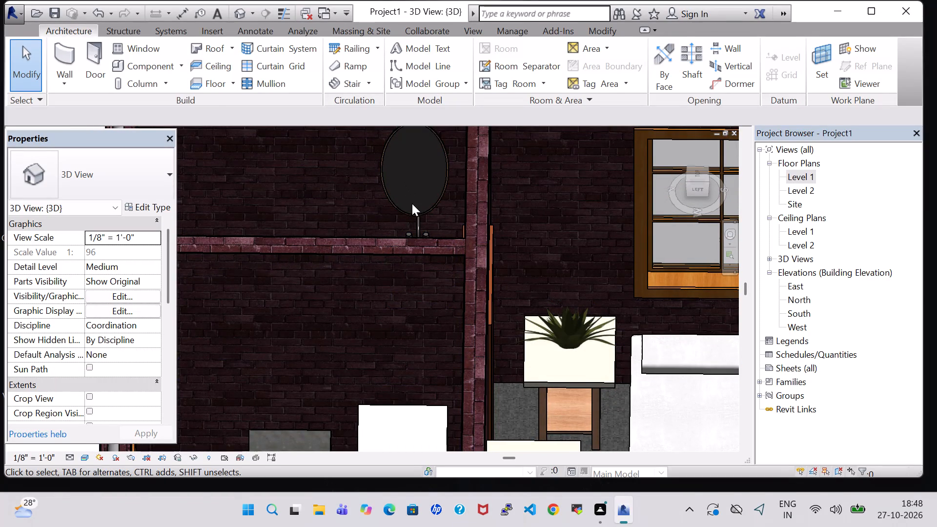
click(413, 210)
key(Up)
key(Up)
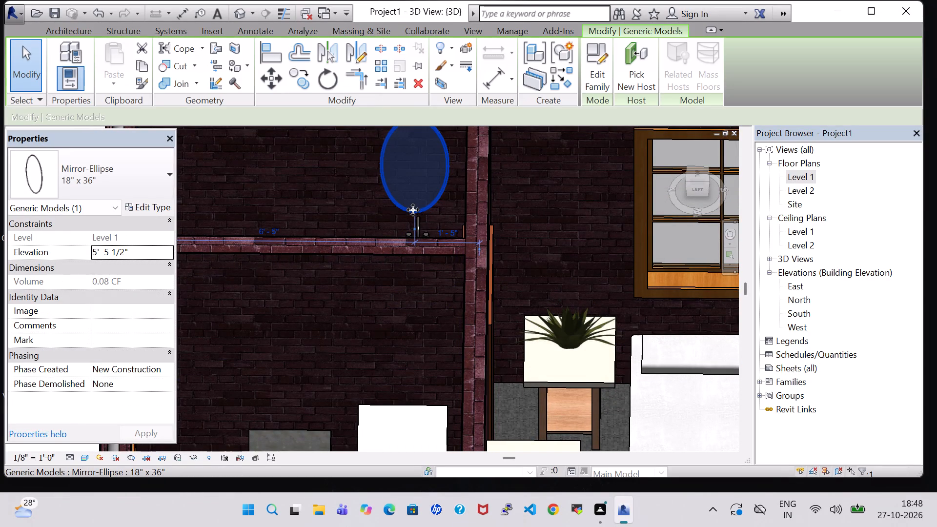
On the Level 1 plan, place an 18" x 36" Mirror-Ellipse on the stair-side wall of M.BED ROOM, between the dresser and night stand.
click(565, 243)
scroll(565, 245, down, 5)
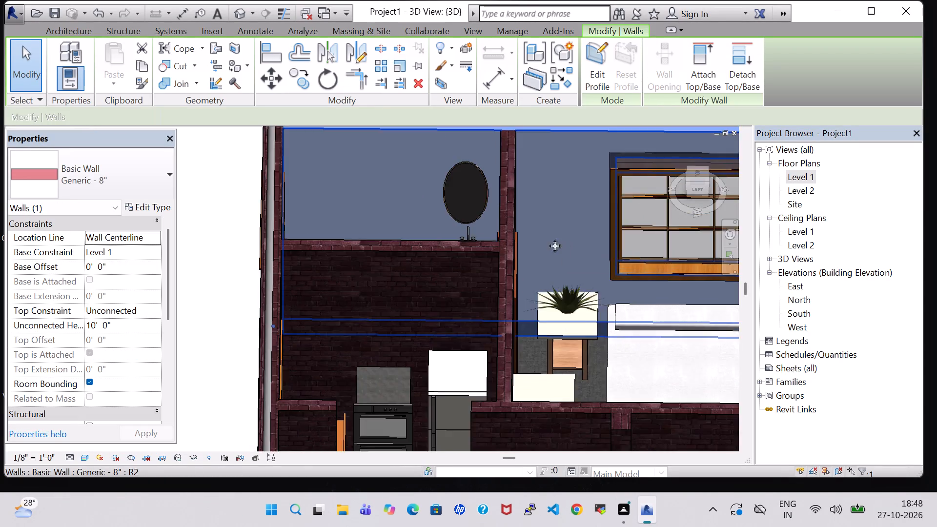
scroll(555, 246, down, 3)
click(246, 245)
shift+middle_drag(313, 246, 410, 281)
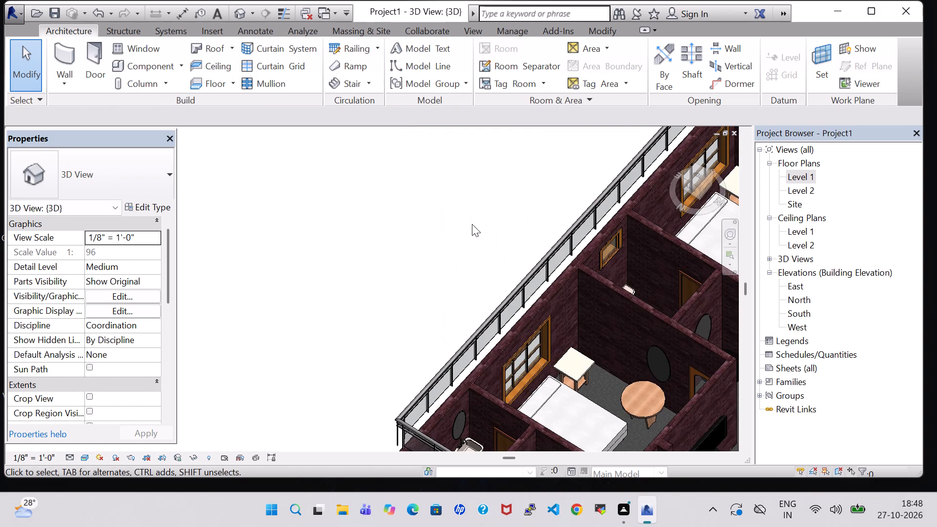
middle_drag(472, 224, 260, 243)
middle_drag(263, 243, 288, 249)
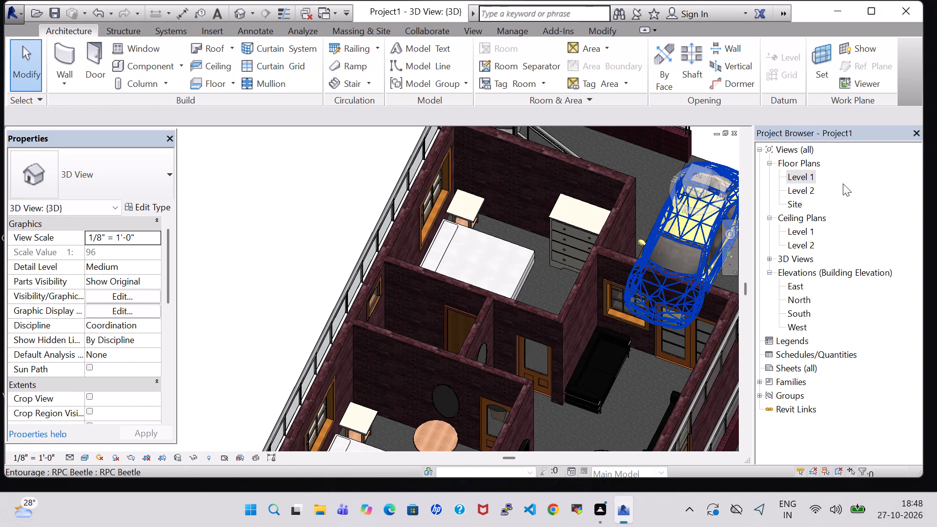
double_click(808, 177)
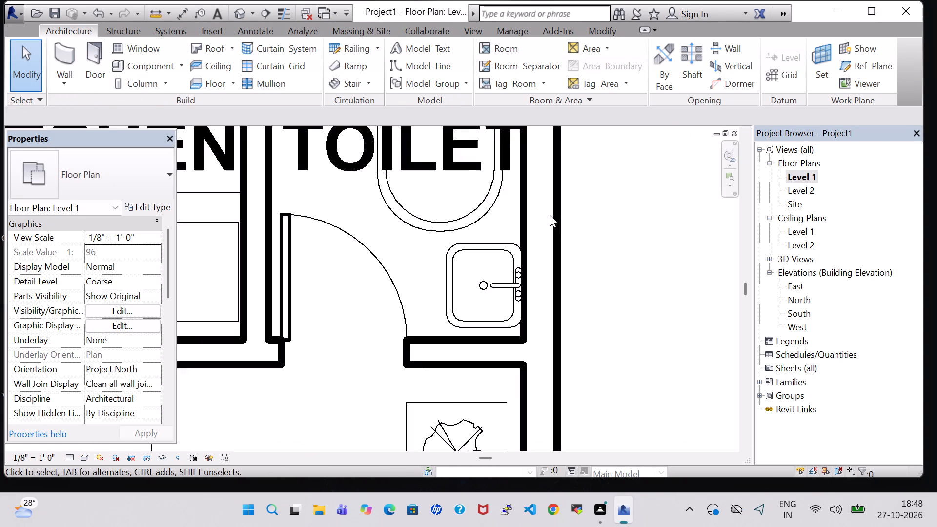
scroll(550, 217, down, 3)
scroll(334, 197, down, 5)
click(138, 66)
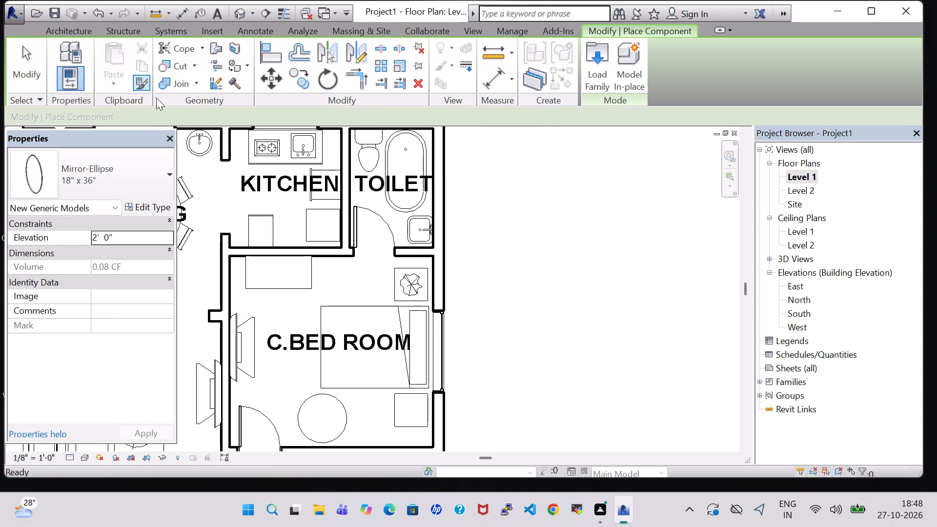
click(55, 178)
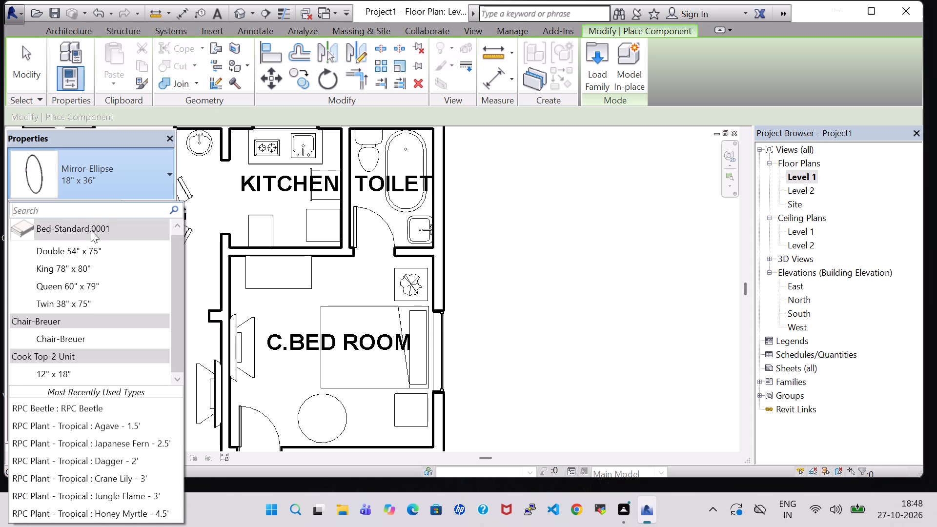
click(516, 264)
scroll(373, 267, up, 4)
scroll(373, 267, down, 2)
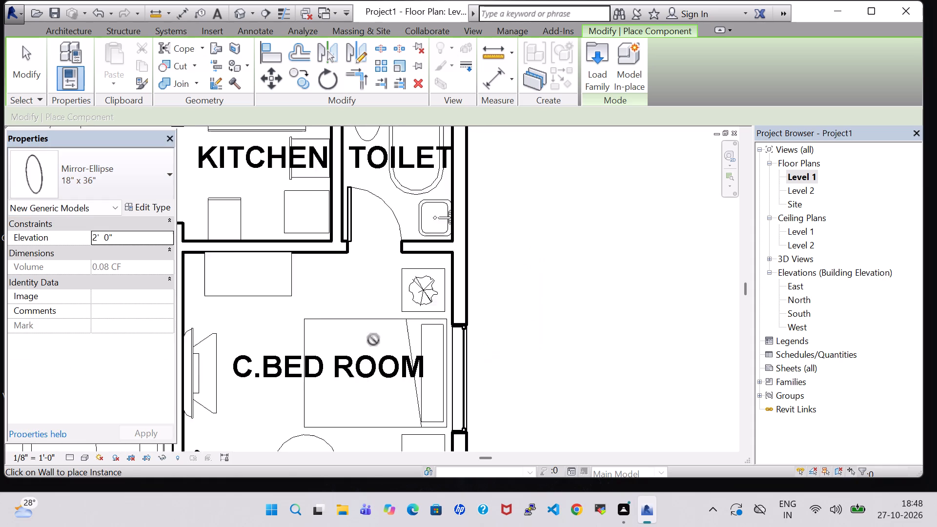
scroll(373, 340, down, 4)
middle_drag(545, 378, 672, 154)
scroll(576, 244, up, 6)
middle_drag(580, 359, 645, 49)
scroll(580, 359, up, 1)
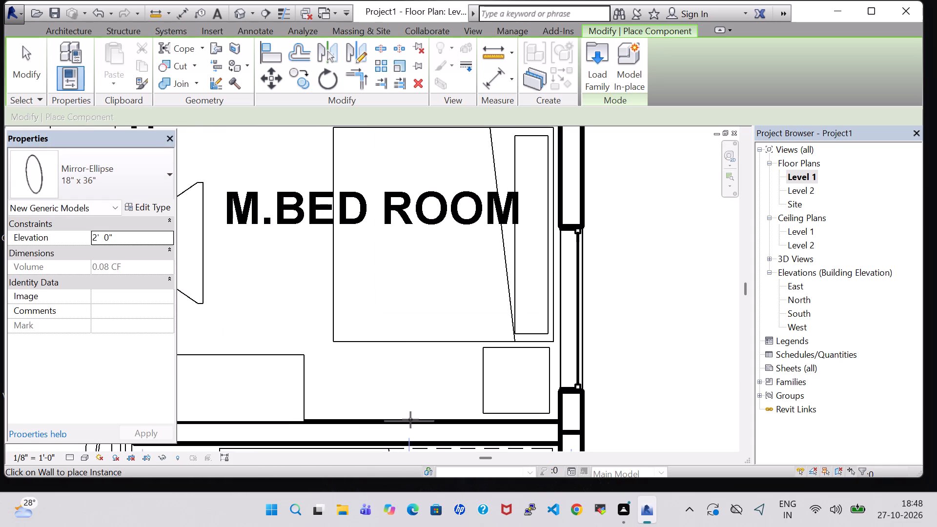
click(410, 420)
key(Escape)
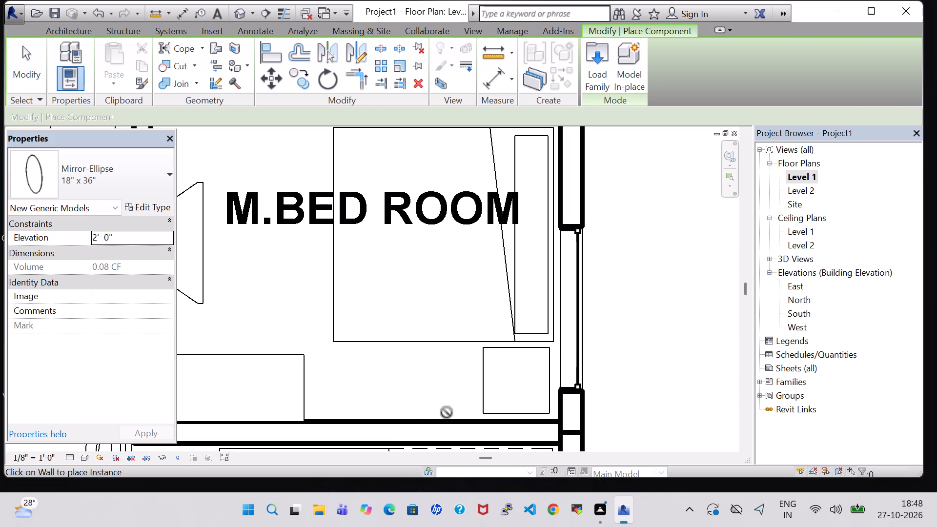
key(Escape)
Change the M.BED ROOM mirror to the 24" x 48" Mirror-Ellipse type.
click(647, 380)
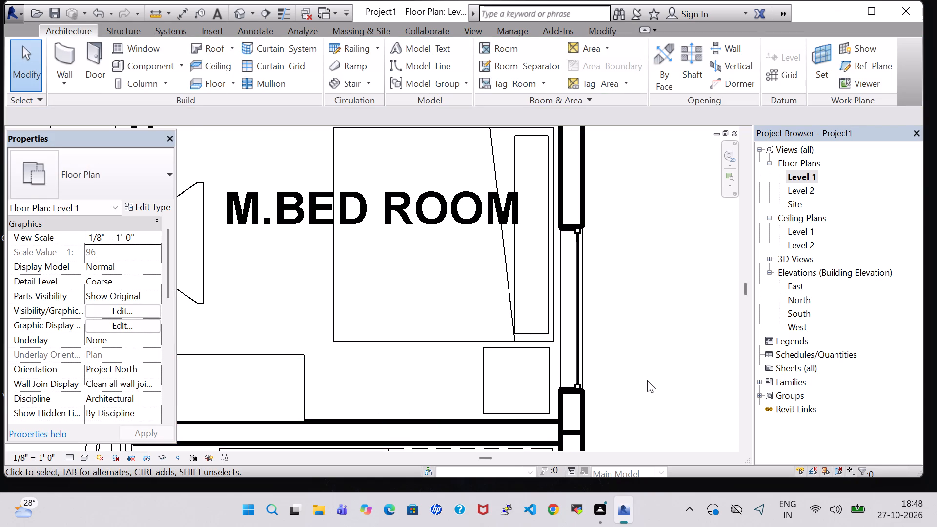
middle_drag(647, 380, 673, 245)
scroll(437, 270, up, 7)
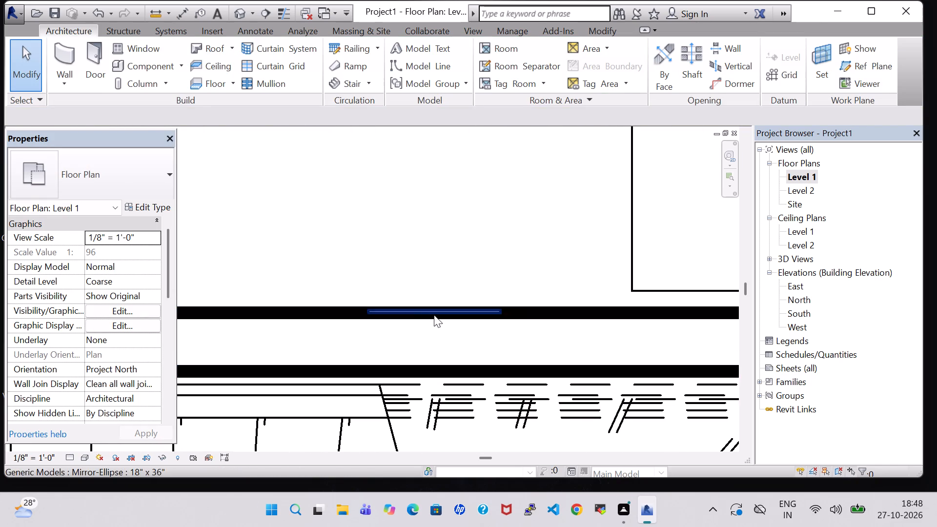
click(438, 313)
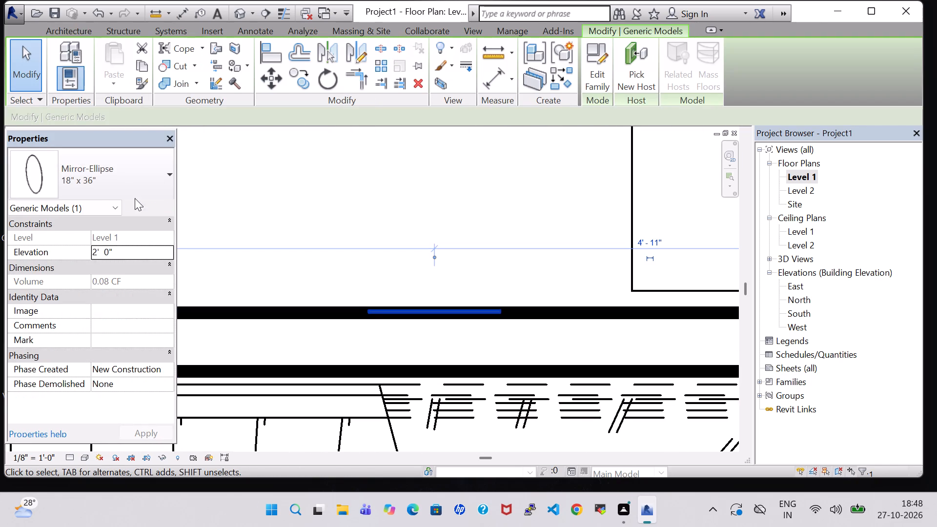
click(135, 182)
click(107, 286)
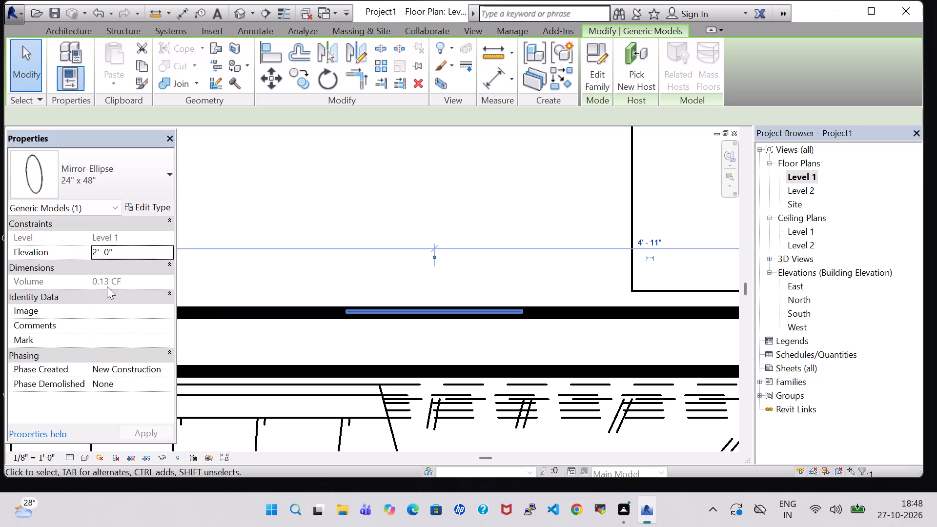
scroll(477, 209, down, 4)
click(488, 204)
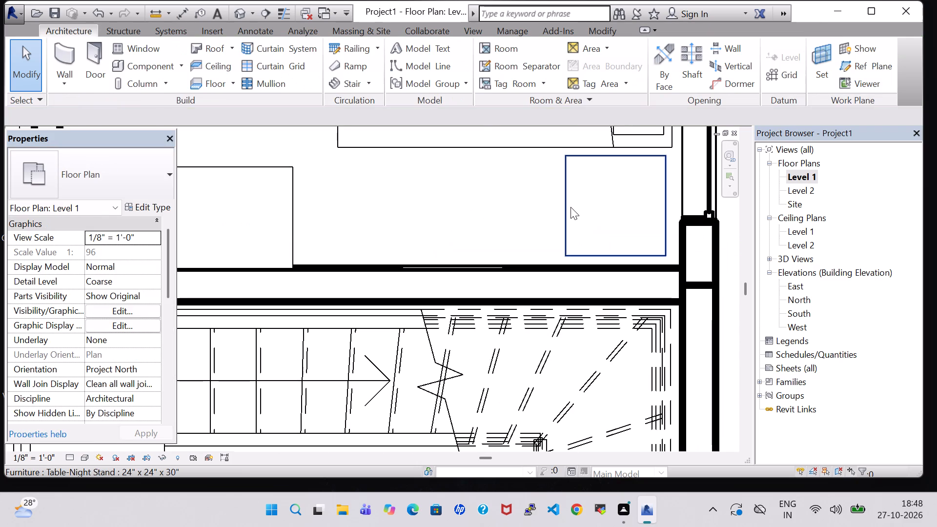
Nudge the night stand by the stair-side wall of M.BED ROOM sideways, ending 0' 7 1/4" from the outer wall reference.
click(568, 207)
key(Left)
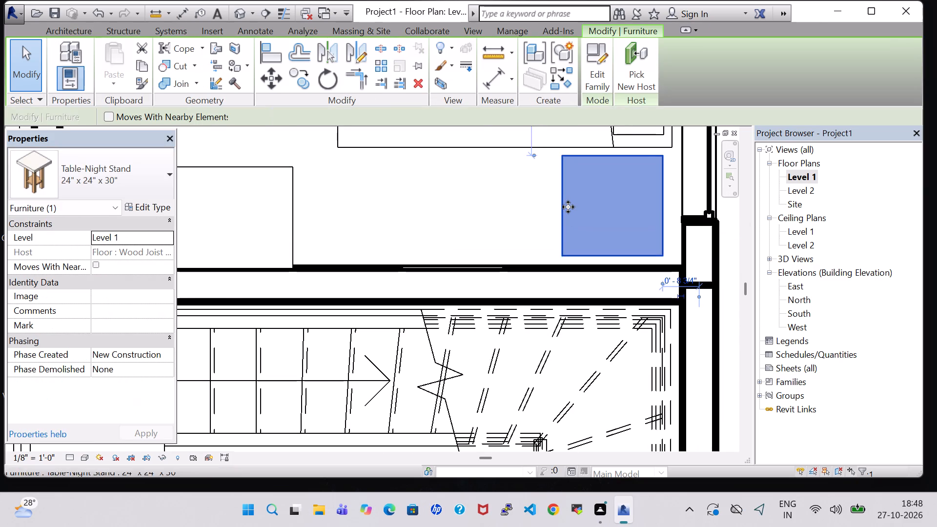
key(Left)
key(Left)
key(Left)
key(Left)
key(Left)
key(Left)
key(Left)
key(Left)
key(Left)
key(Left)
key(Left)
key(Left)
key(Left)
key(Left)
key(Left)
key(Left)
key(Left)
key(Left)
key(Left)
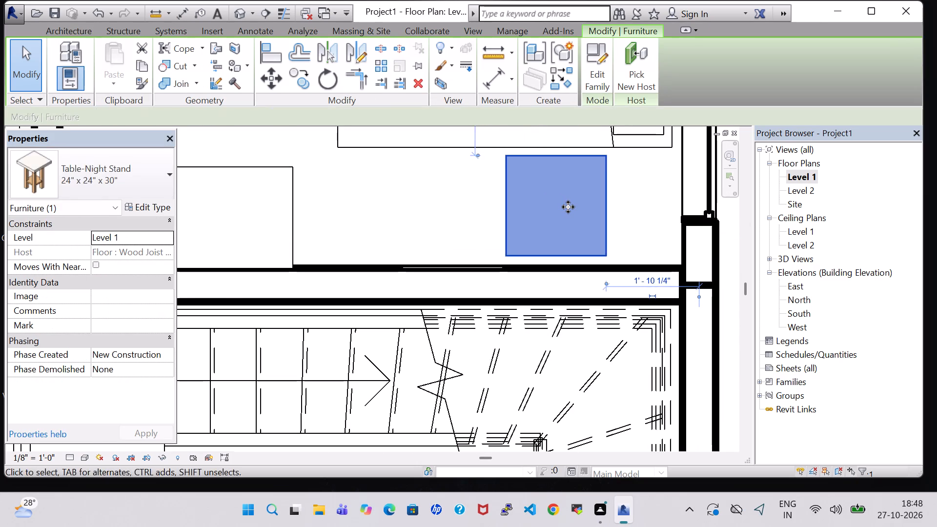
key(Right)
key(Right)
key(Right)
key(Right)
key(Right)
key(Right)
key(Right)
key(Right)
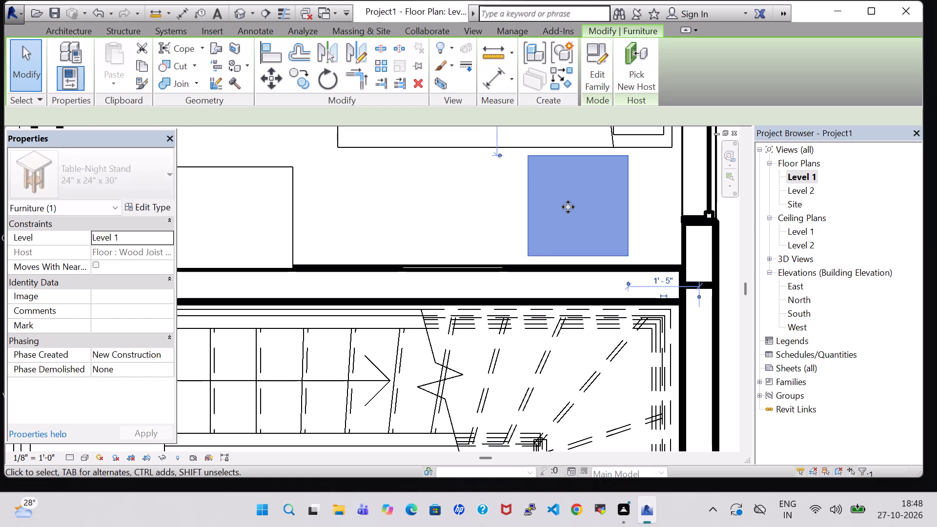
key(Right)
key(Right)
key(Right)
key(Right)
key(Right)
key(Right)
key(Right)
key(Right)
key(Right)
key(Right)
key(Right)
key(Right)
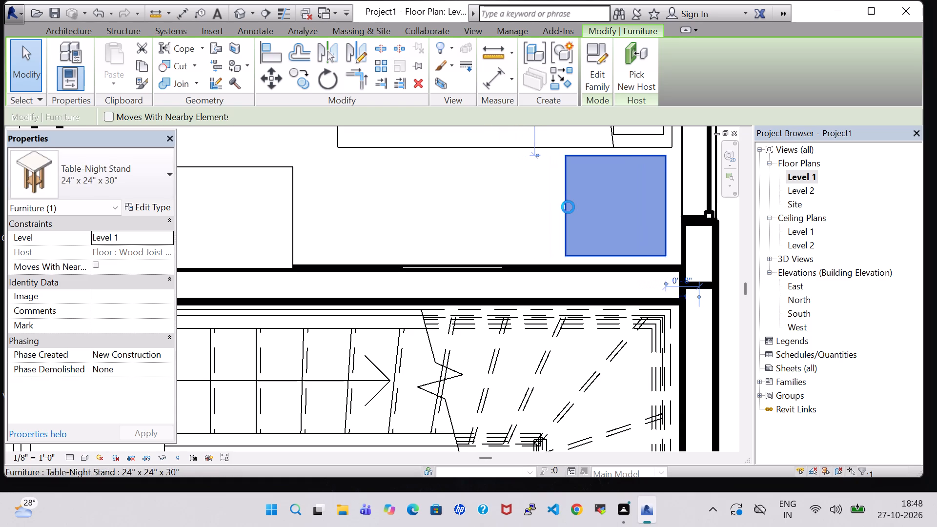
key(Right)
Check the M.BED ROOM mirror in 3D, and in the Level 1 plan shift it behind the night stand, 1' 6" from the outer wall.
click(243, 11)
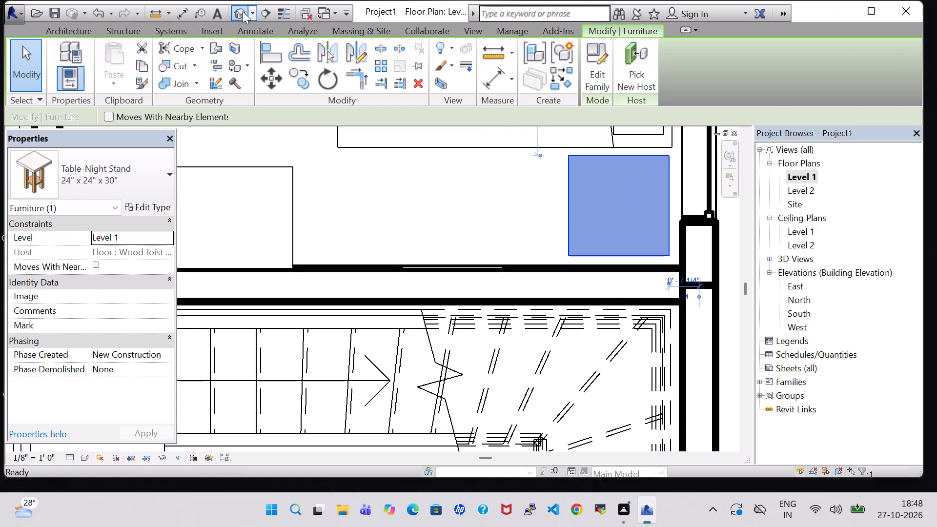
scroll(504, 237, up, 7)
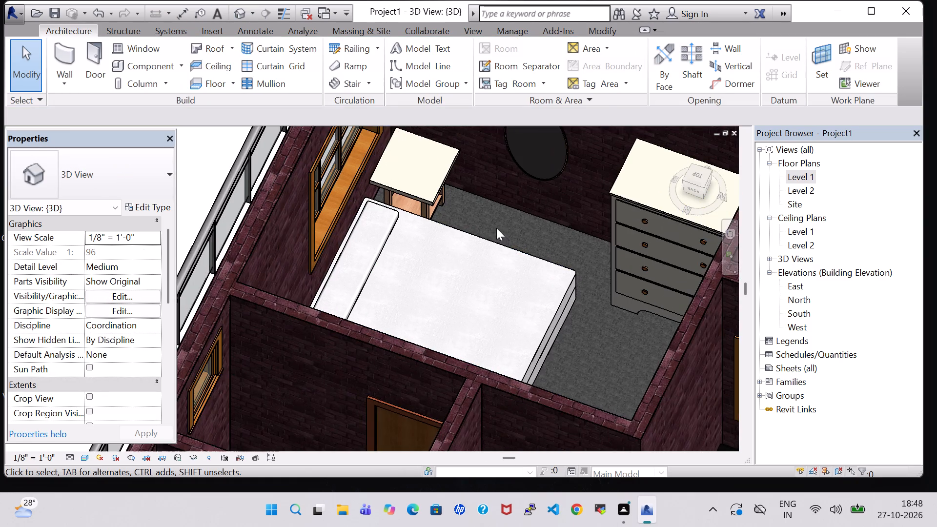
middle_drag(535, 222, 495, 334)
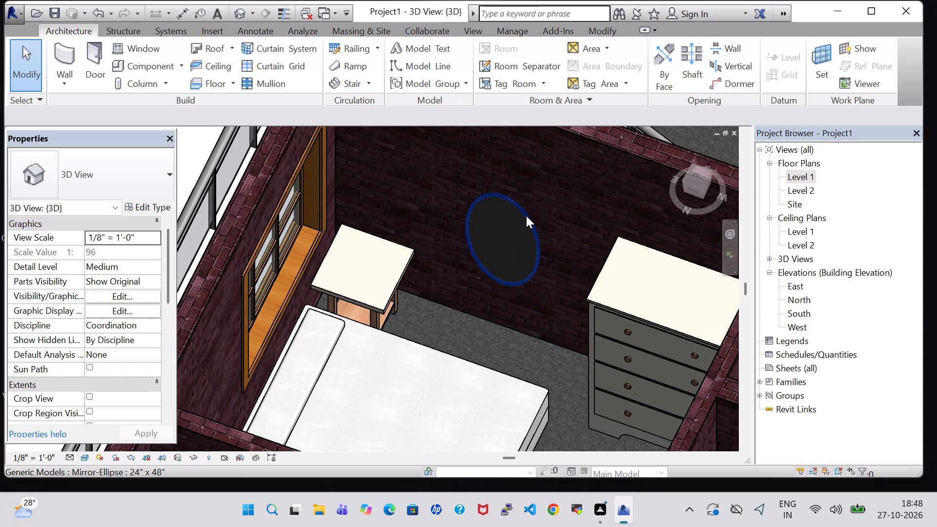
click(526, 216)
double_click(806, 179)
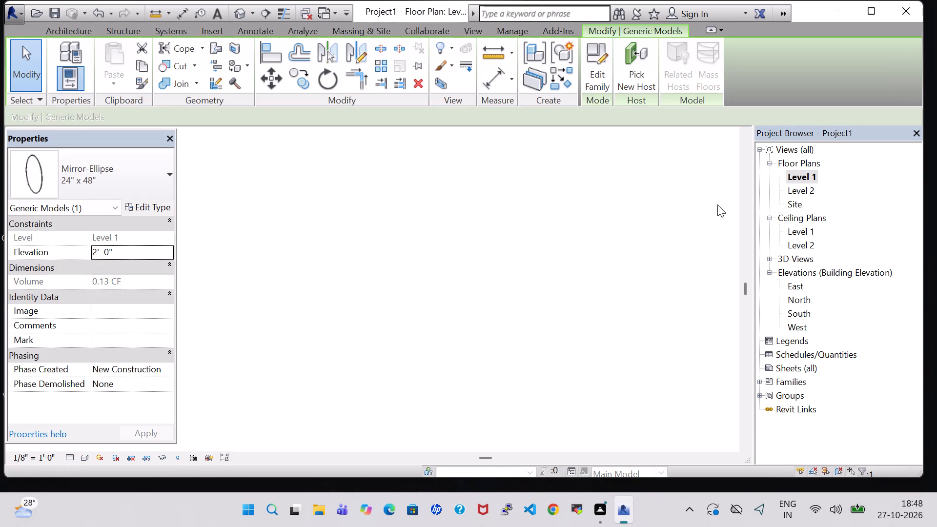
scroll(545, 247, down, 2)
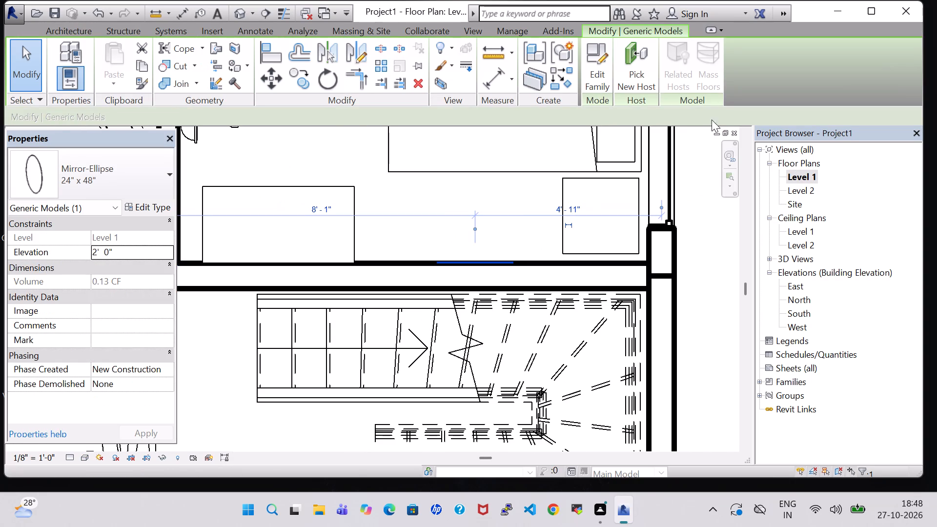
key(Right)
key(Right)
key(Right)
key(Right)
key(Right)
key(Right)
key(Right)
key(Right)
key(Right)
key(Right)
key(Right)
key(Right)
key(Right)
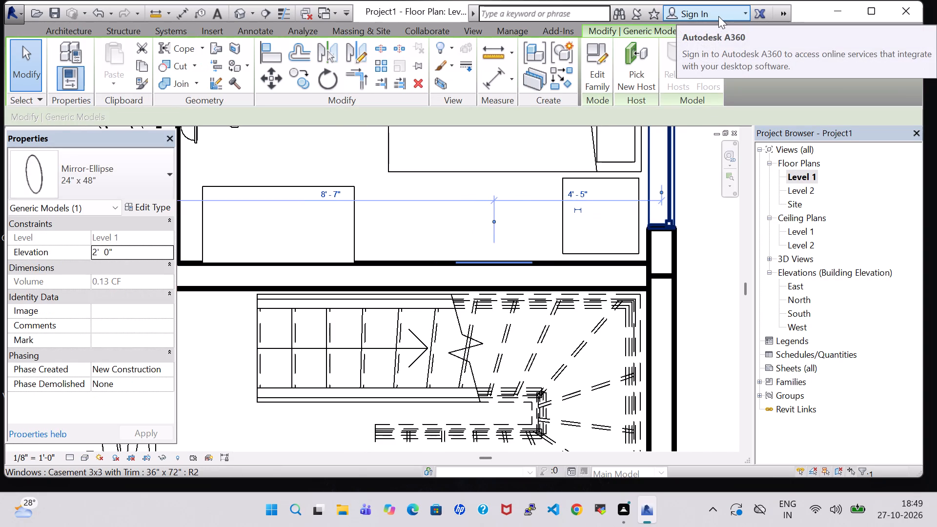
key(Right)
key(Right)
key(Right)
key(Right)
key(Right)
key(Right)
key(Right)
key(Right)
key(Right)
key(Right)
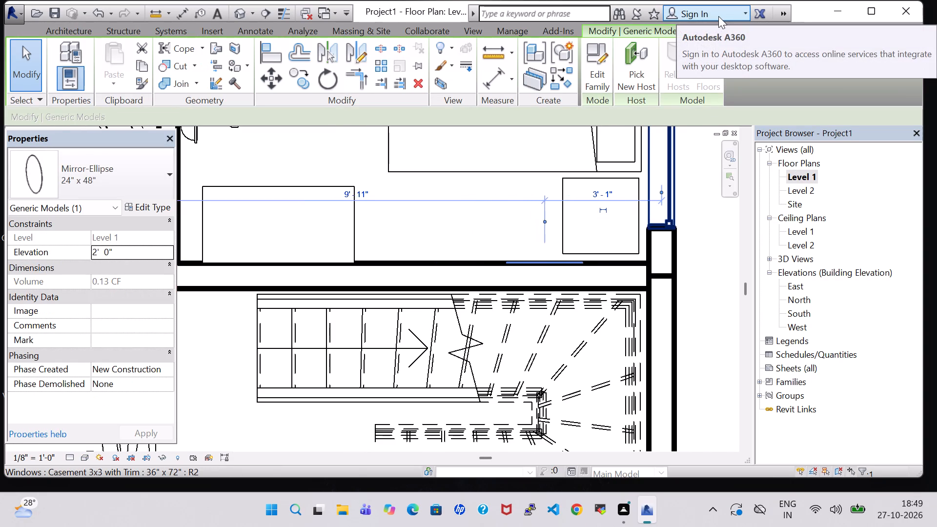
key(Right)
key(Right)
key(Right)
key(Right)
key(Right)
key(Right)
key(Right)
key(Right)
key(Right)
key(Right)
key(Right)
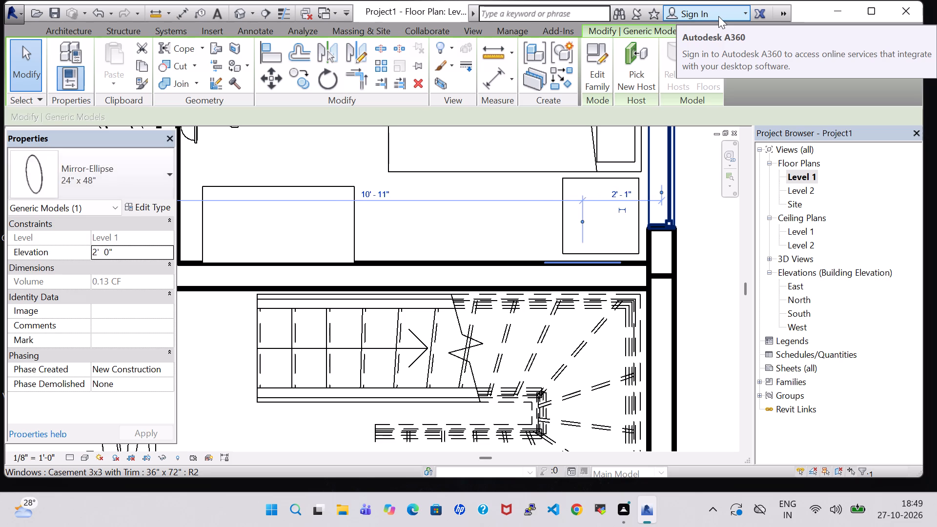
key(Right)
key(Right)
key(Right)
key(Right)
key(Right)
key(Right)
key(Right)
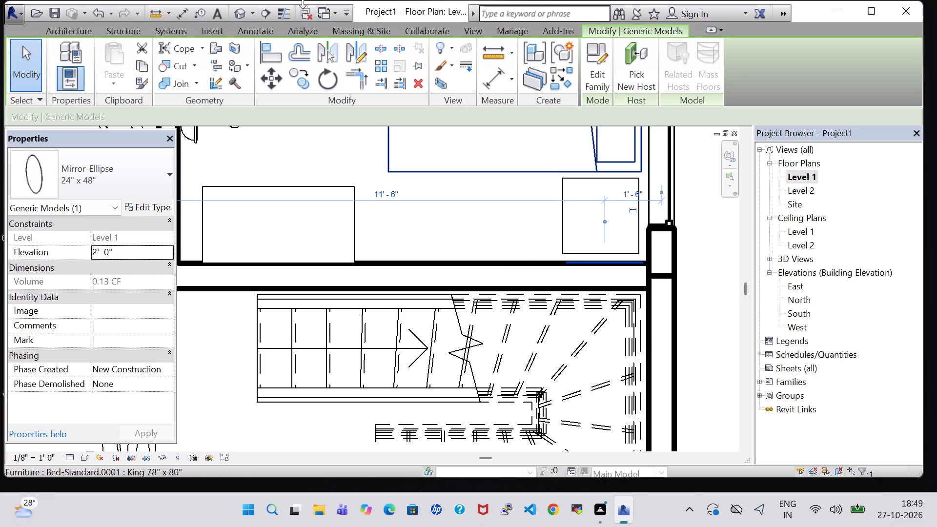
In the 3D view, raise the M.BED ROOM mirror to a 2' 10" elevation so it sits above the night stand.
click(236, 16)
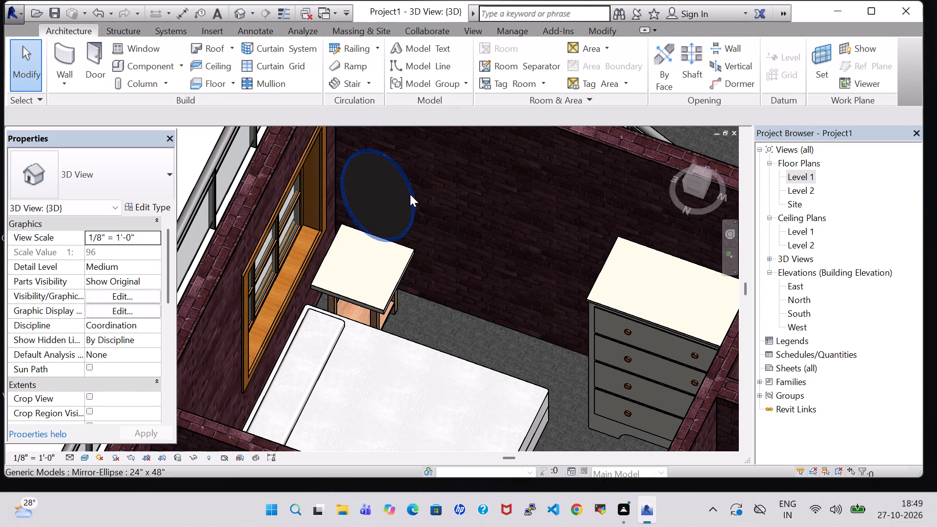
click(410, 194)
key(Up)
key(Up)
key(Up)
key(Up)
key(Up)
key(Up)
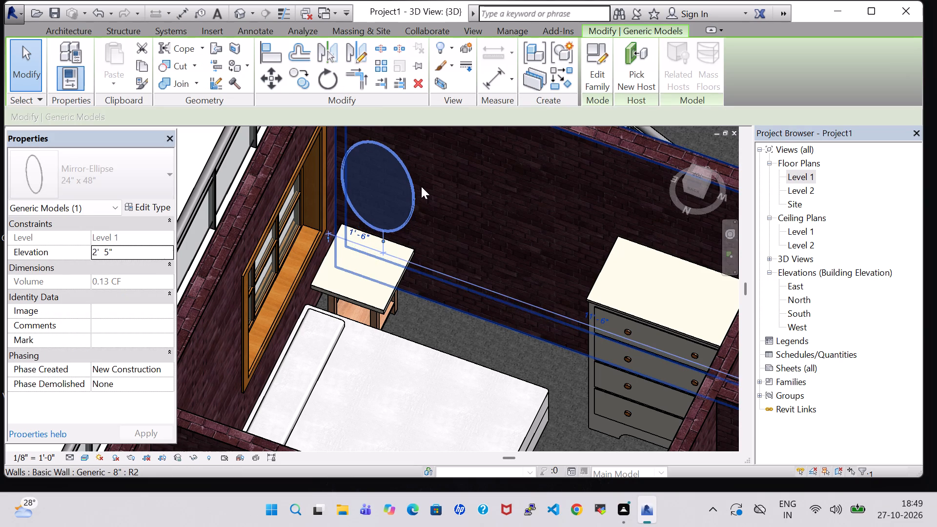
click(437, 336)
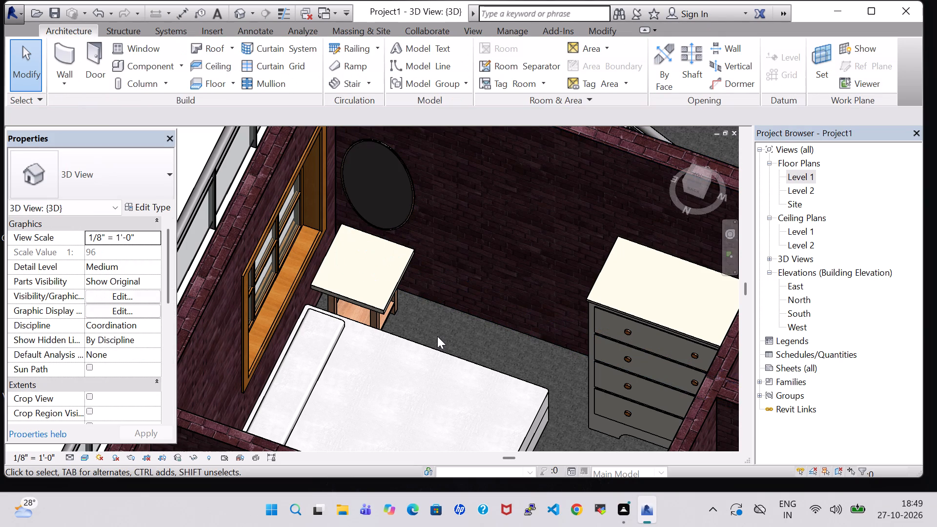
middle_drag(445, 334, 459, 280)
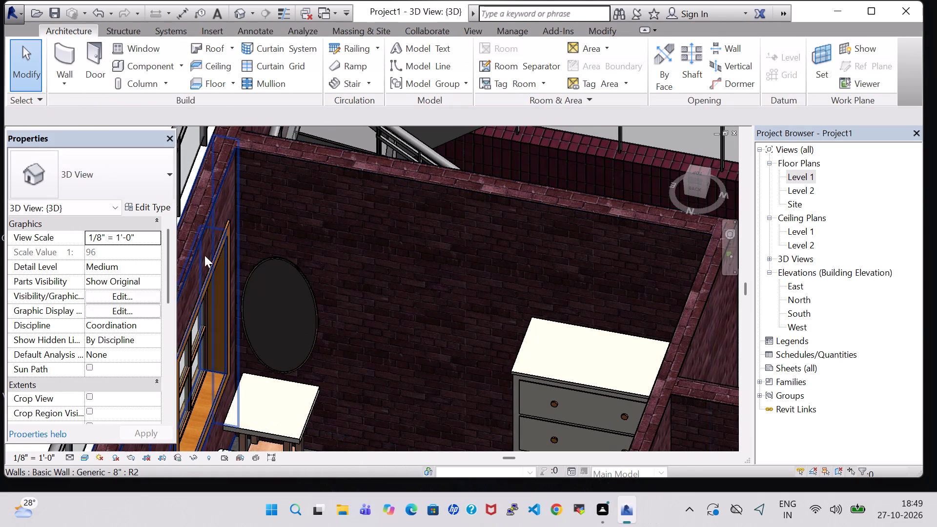
click(270, 260)
key(Up)
key(Up)
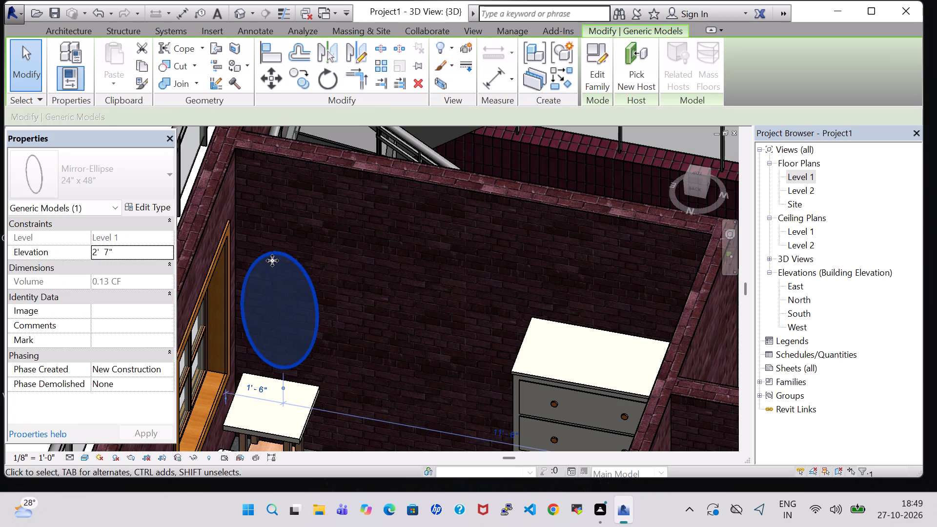
key(Up)
key(Up)
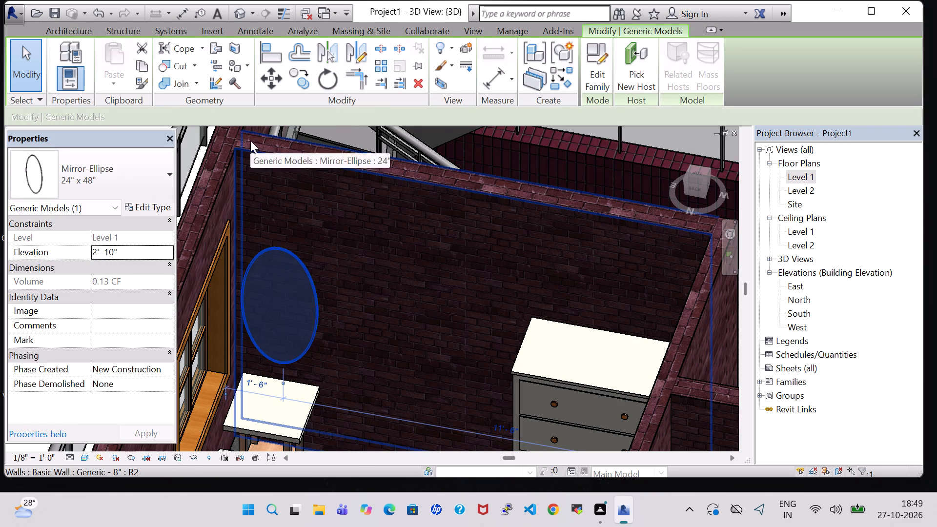
scroll(256, 157, down, 4)
scroll(407, 234, down, 1)
click(651, 193)
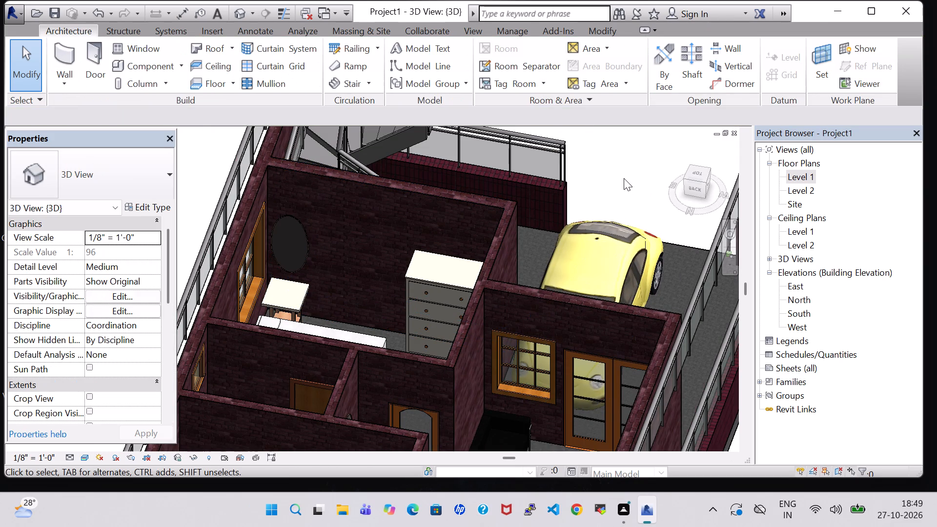
shift+middle_drag(624, 170, 517, 270)
shift+middle_click(518, 277)
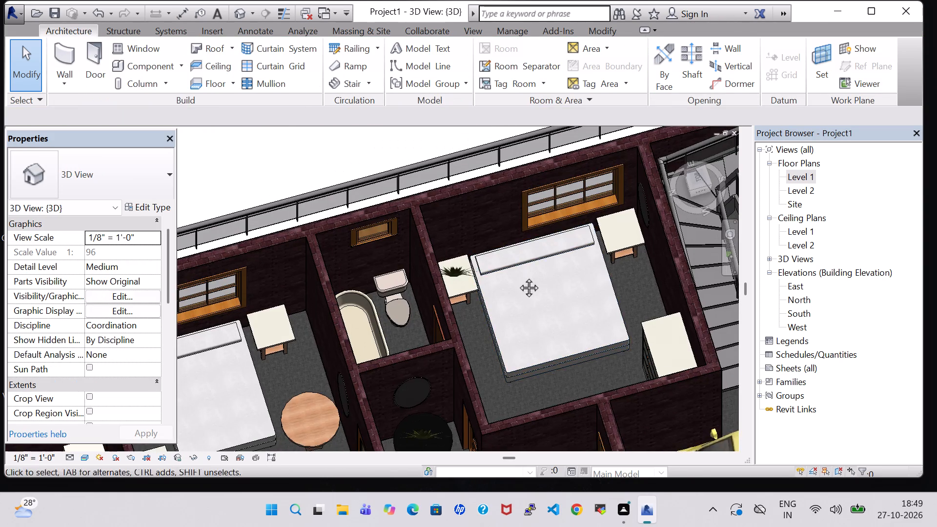
Examine the furnished house in 3D from above and from the front, including the rooms, parking and stairs.
scroll(548, 320, down, 6)
shift+middle_drag(545, 202, 585, 289)
shift+middle_drag(702, 414, 544, 456)
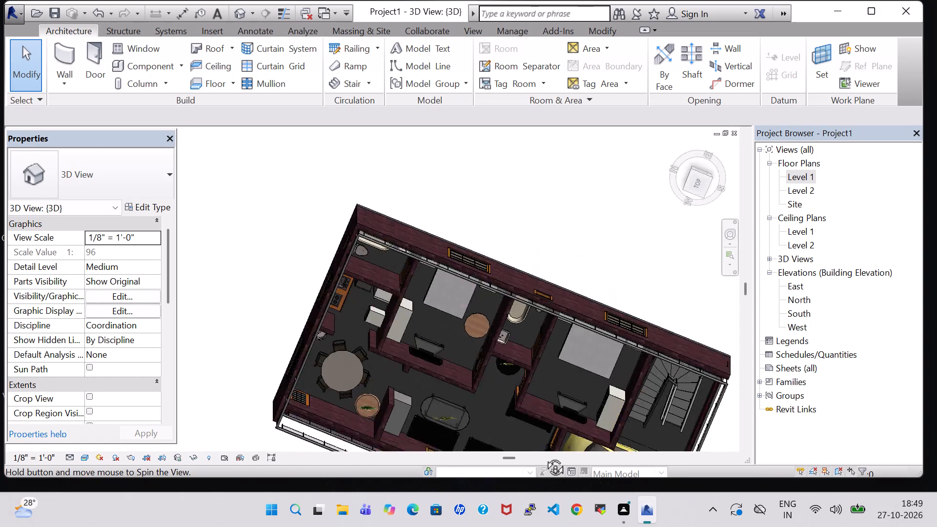
shift+middle_drag(544, 456, 425, 356)
middle_drag(629, 413, 635, 331)
middle_drag(640, 386, 640, 291)
shift+middle_drag(625, 376, 642, 288)
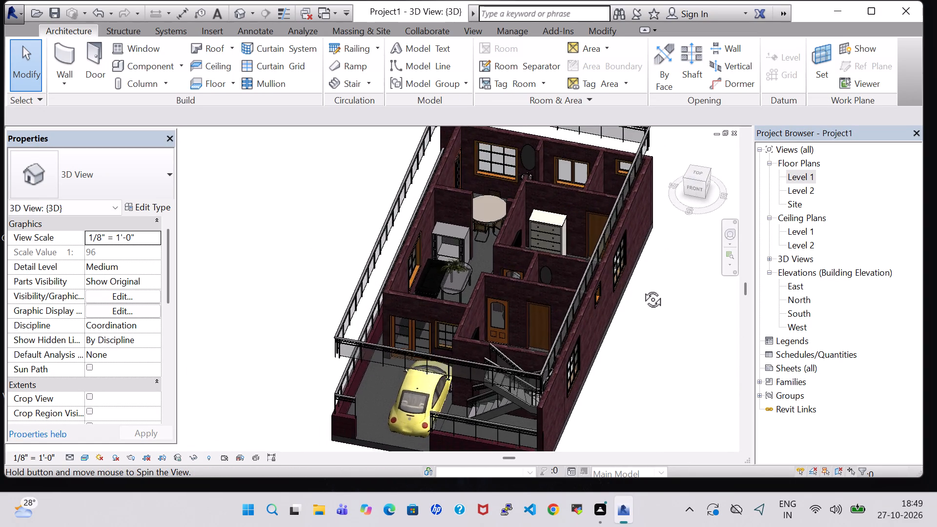
shift+middle_drag(642, 288, 653, 253)
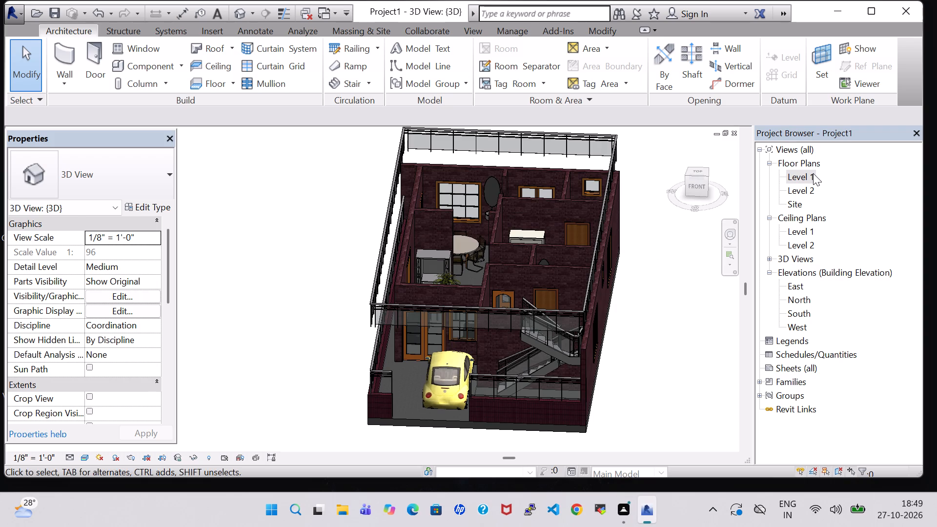
In the Level 1 plan, load the RPC Picture Frame family from the US Imperial Entourage folder for component placement.
double_click(813, 173)
scroll(119, 85, down, 1)
click(136, 59)
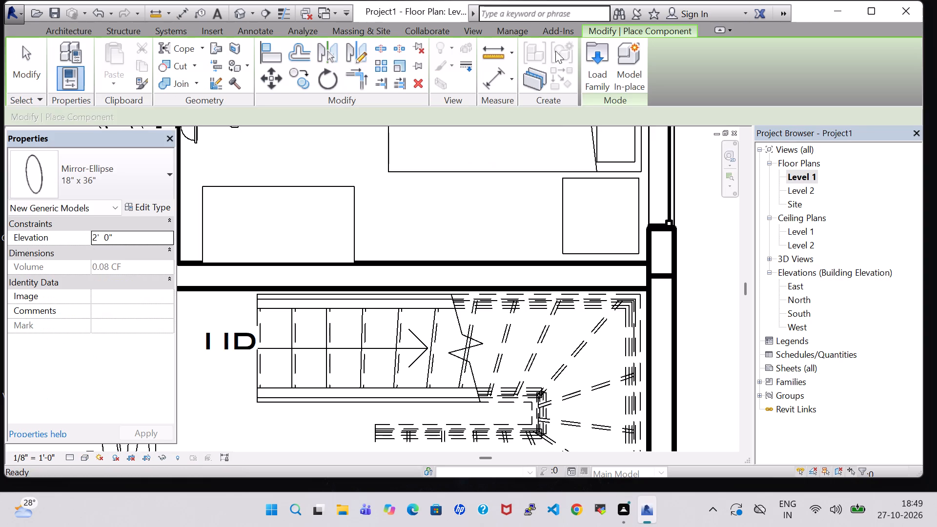
double_click(591, 61)
scroll(468, 244, down, 1)
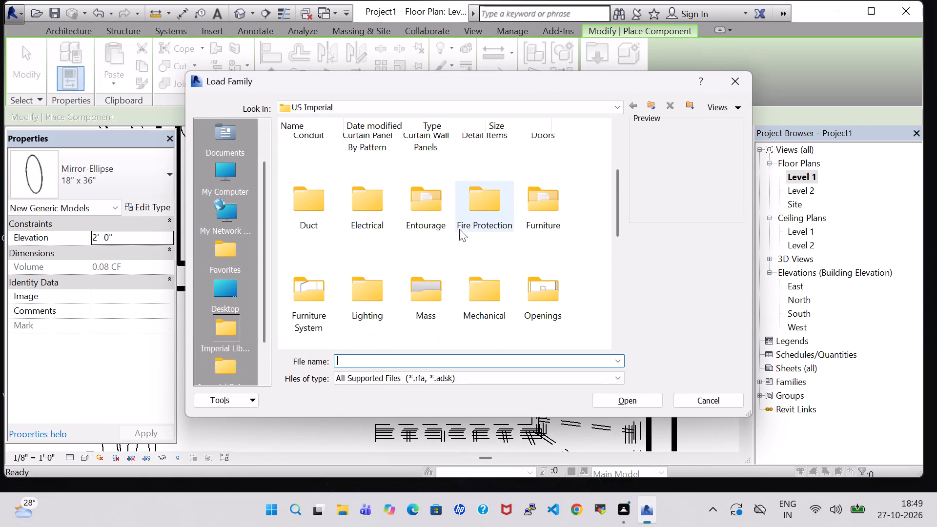
triple_click(413, 191)
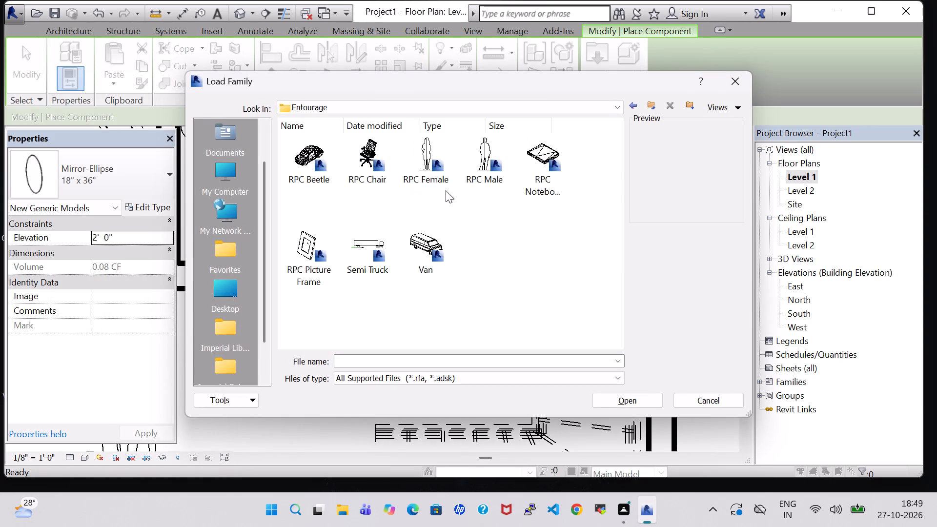
click(314, 238)
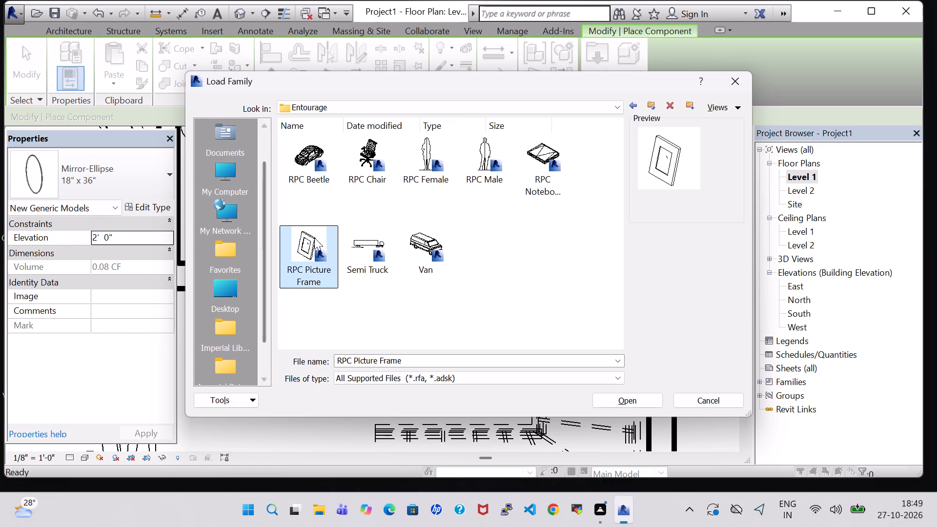
click(638, 394)
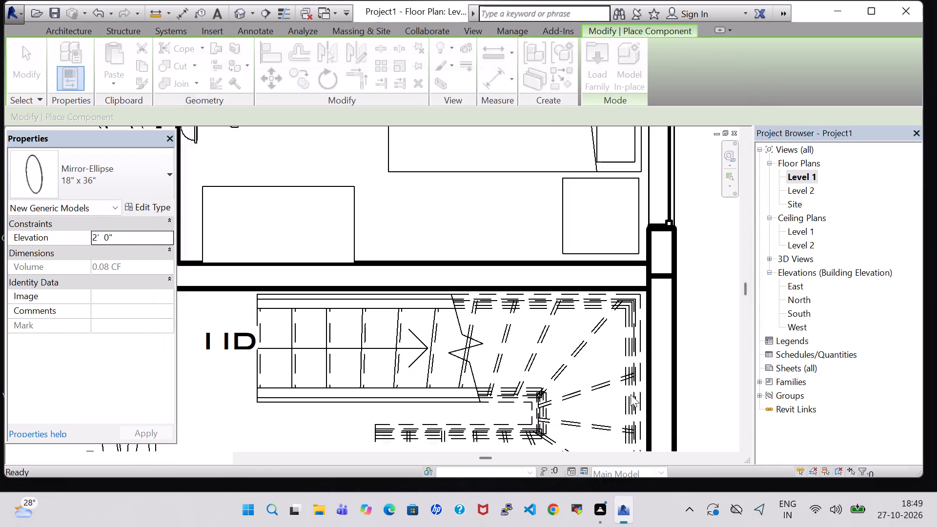
Rotate and place an RPC Picture Frame on M.BED ROOM's stair-side wall, between the dresser and the night stand.
scroll(361, 239, up, 4)
scroll(361, 239, down, 7)
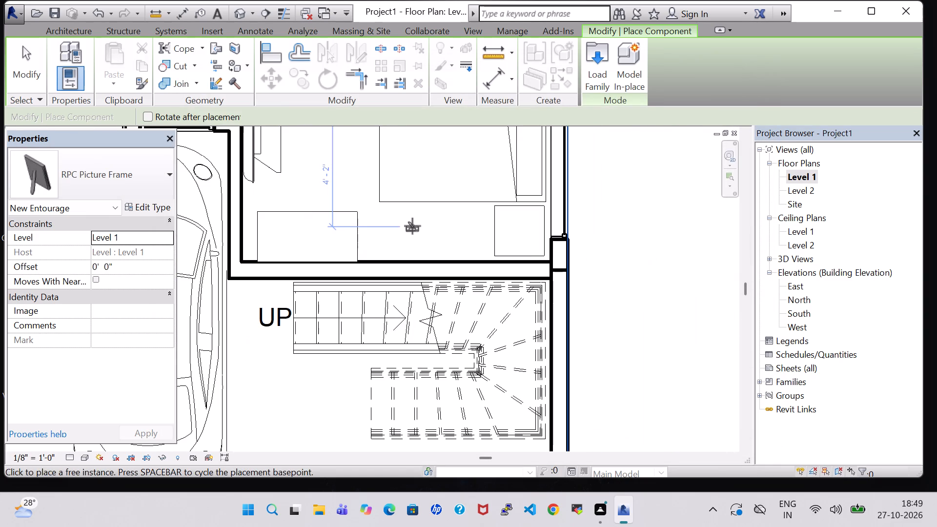
middle_drag(412, 226, 413, 231)
middle_drag(415, 266, 412, 308)
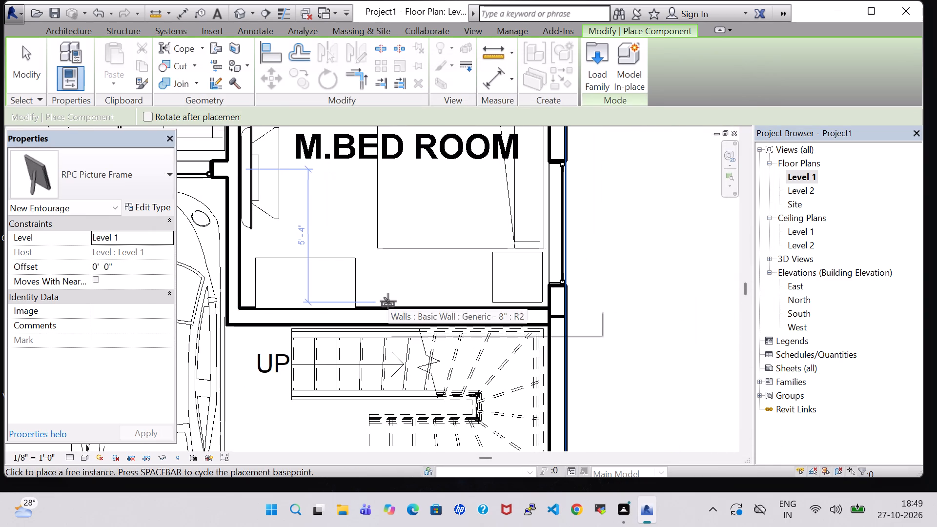
key(space)
key(space)
scroll(388, 301, up, 4)
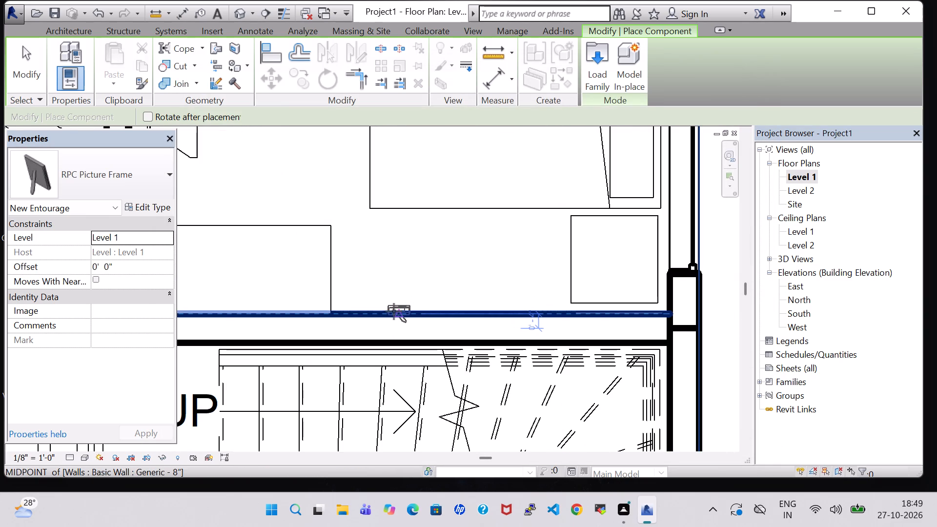
click(394, 311)
Rotate and place two RPC Picture Frames along LIVING's outer wall, one by the dining-side end of the first sofa and one behind the second.
scroll(377, 222, down, 8)
middle_drag(331, 202, 349, 279)
middle_click(353, 299)
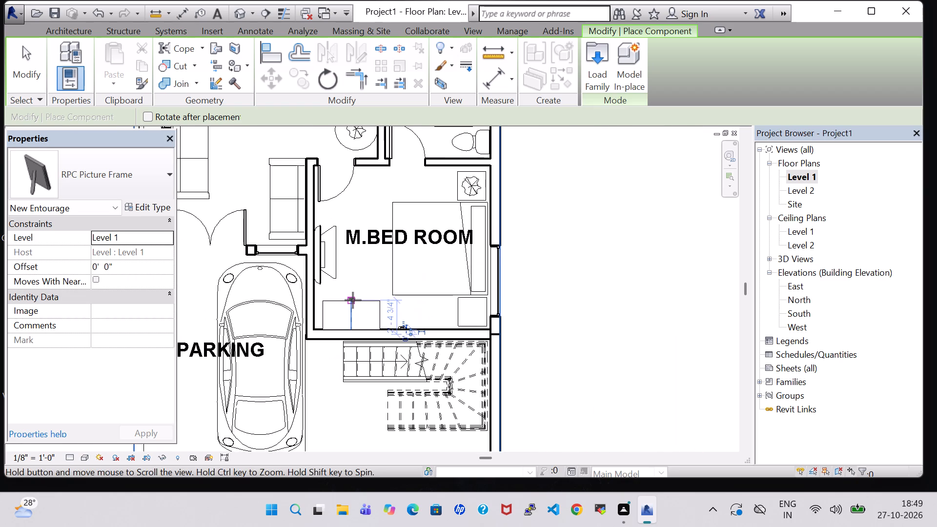
middle_drag(382, 192, 505, 315)
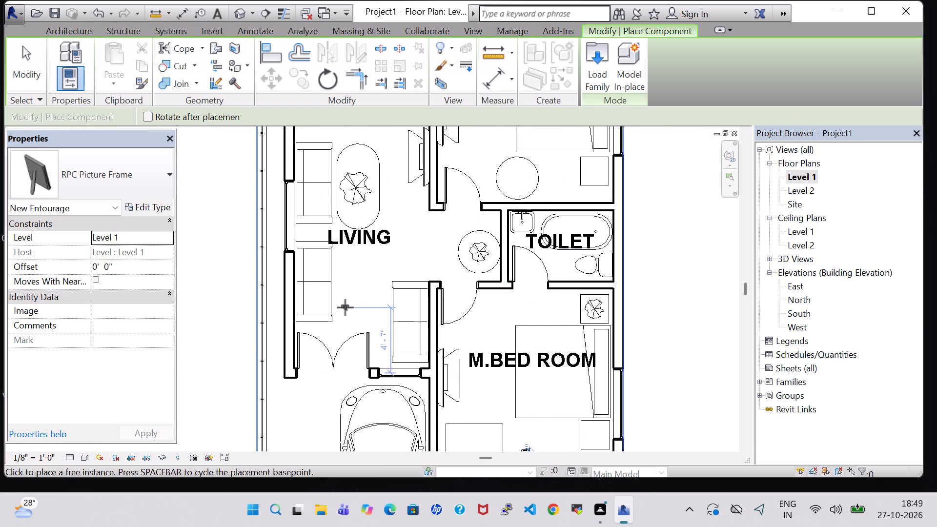
middle_drag(357, 262, 369, 326)
scroll(366, 325, up, 4)
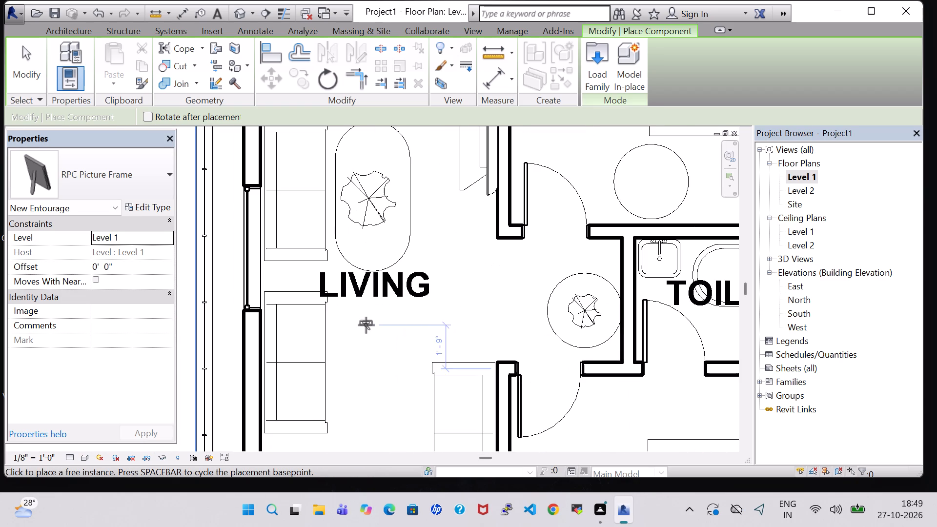
scroll(259, 316, down, 2)
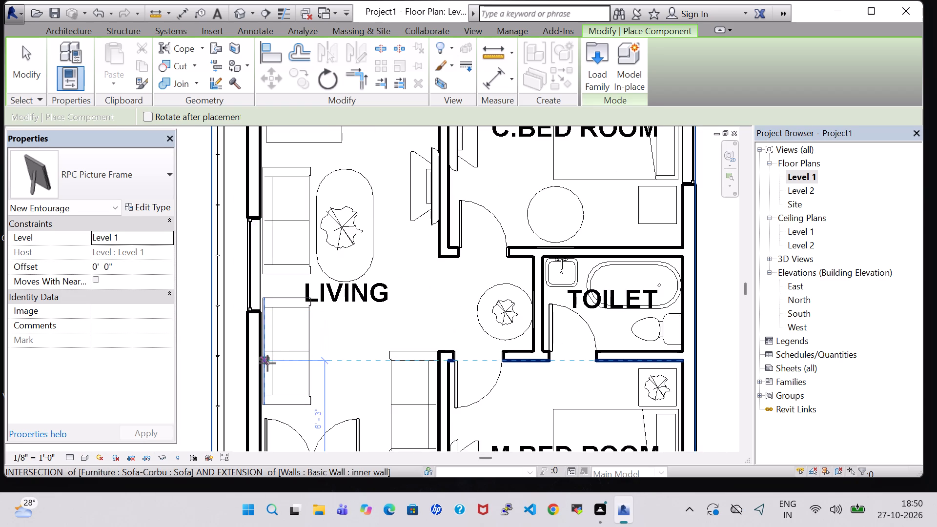
key(space)
scroll(265, 364, up, 7)
key(space)
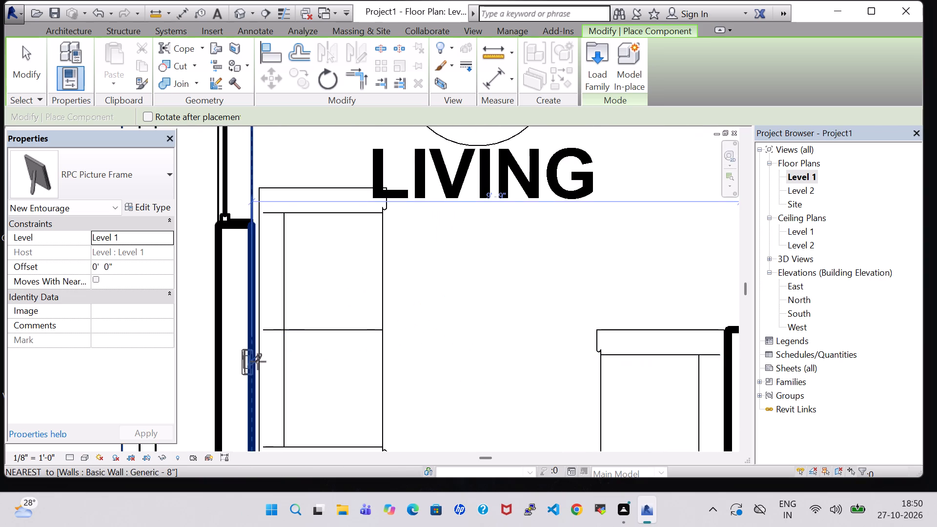
key(space)
key(space)
scroll(500, 382, down, 3)
middle_drag(500, 383, 505, 190)
scroll(467, 242, down, 5)
middle_drag(486, 213, 480, 249)
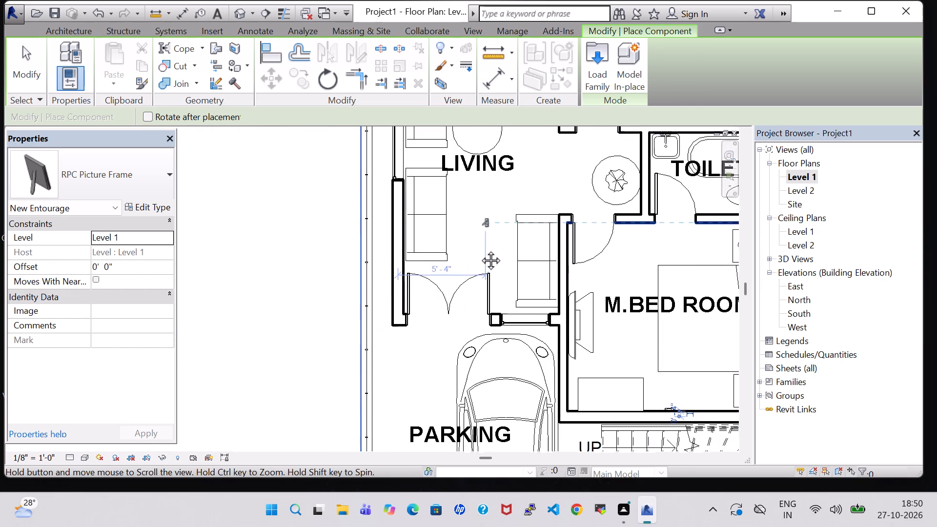
middle_drag(480, 249, 465, 280)
middle_drag(462, 262, 459, 362)
scroll(369, 212, up, 4)
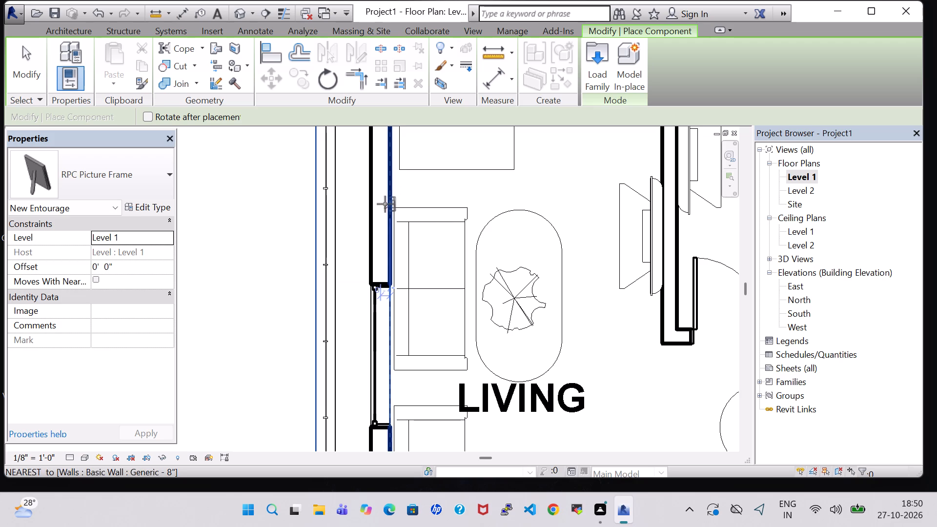
click(385, 204)
middle_drag(629, 389, 633, 223)
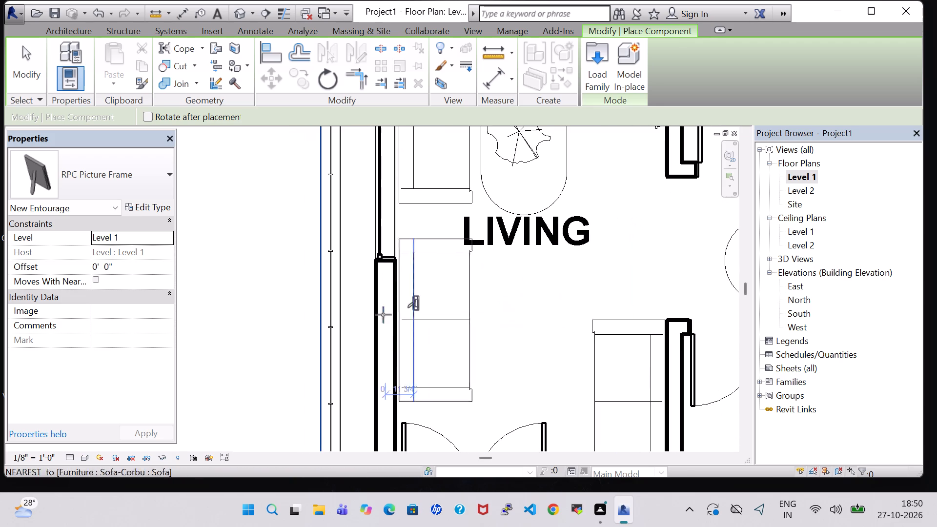
click(397, 342)
Place an RPC Picture Frame on the C.BED ROOM side of the wall shared with LIVING, between the TV and the door.
scroll(530, 302, down, 4)
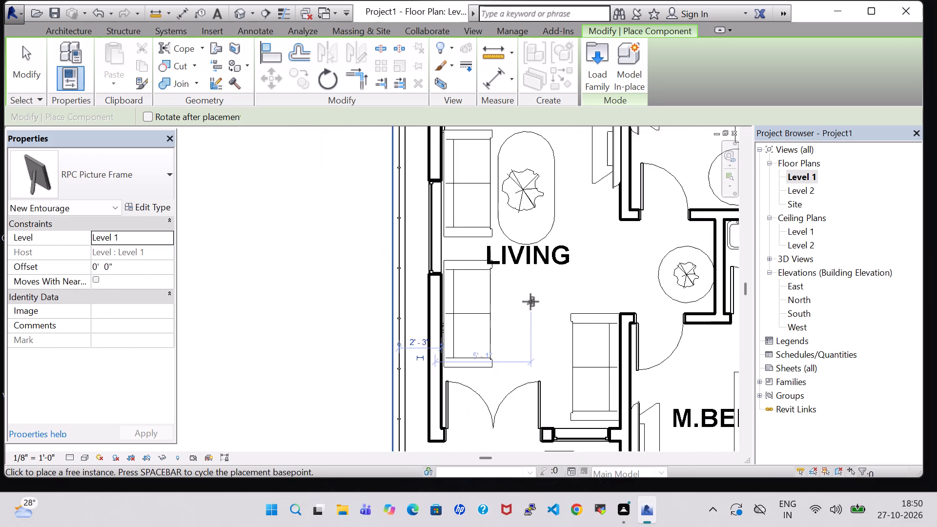
middle_drag(538, 284, 437, 403)
middle_drag(449, 204, 426, 297)
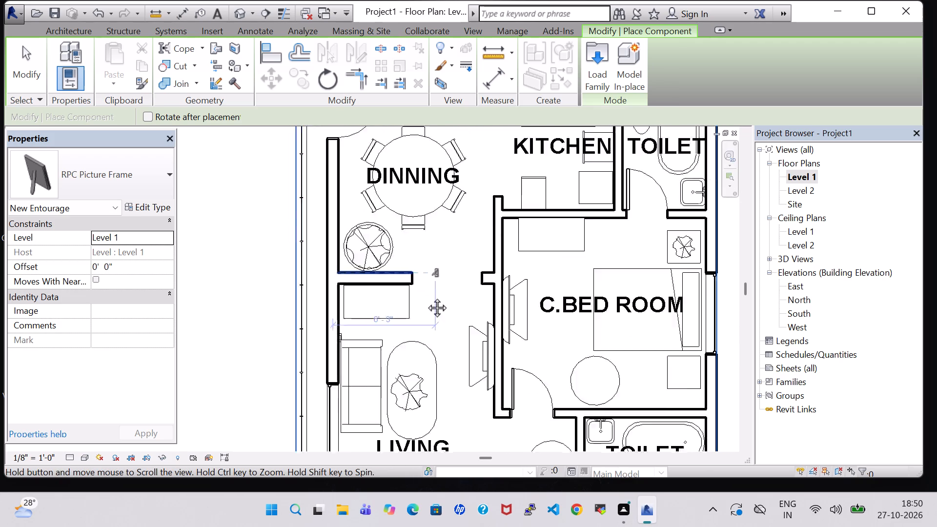
middle_drag(426, 297, 418, 342)
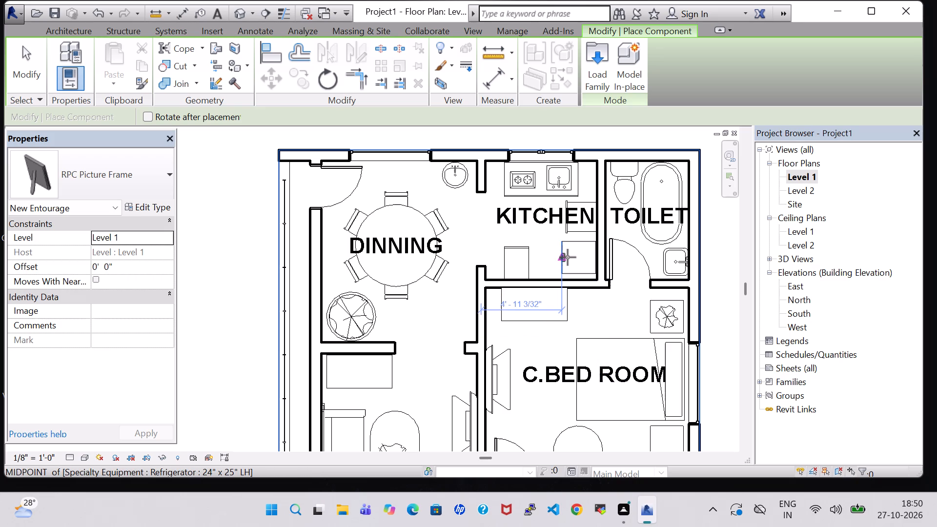
scroll(582, 309, up, 3)
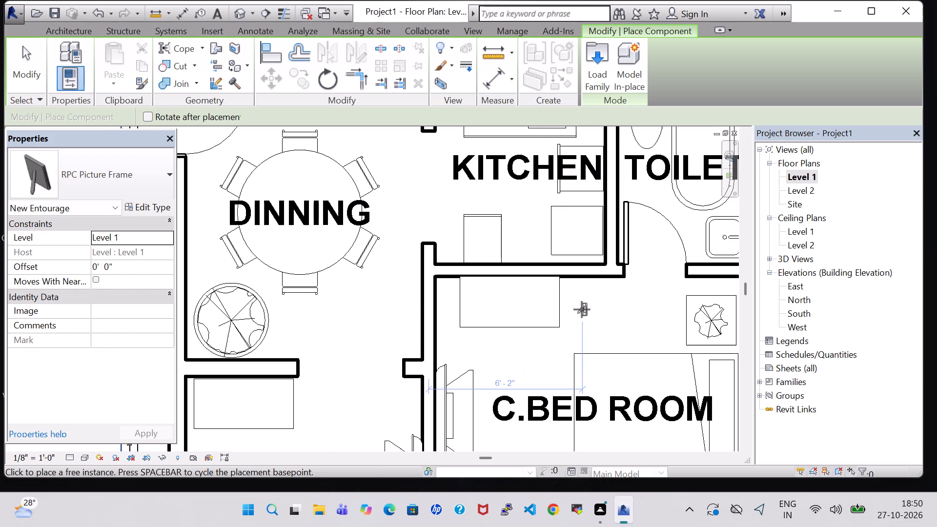
middle_drag(582, 309, 590, 139)
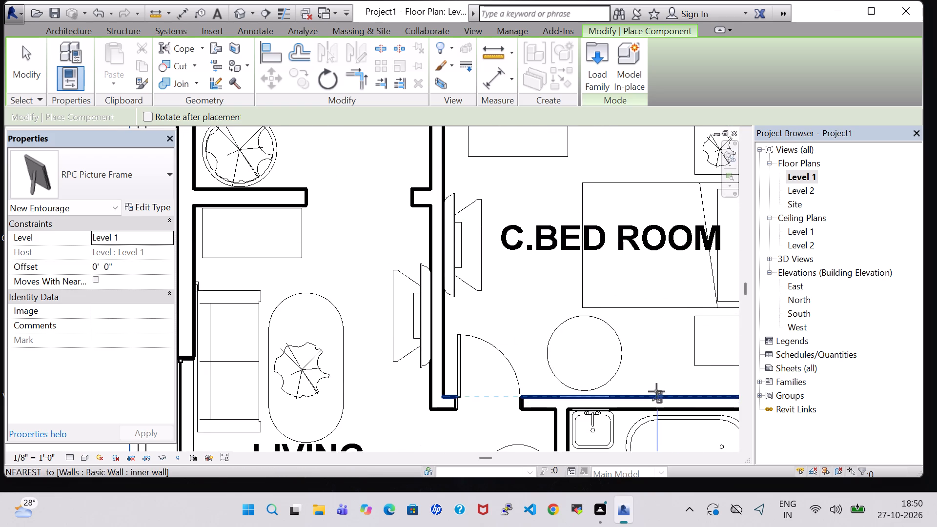
scroll(480, 319, up, 2)
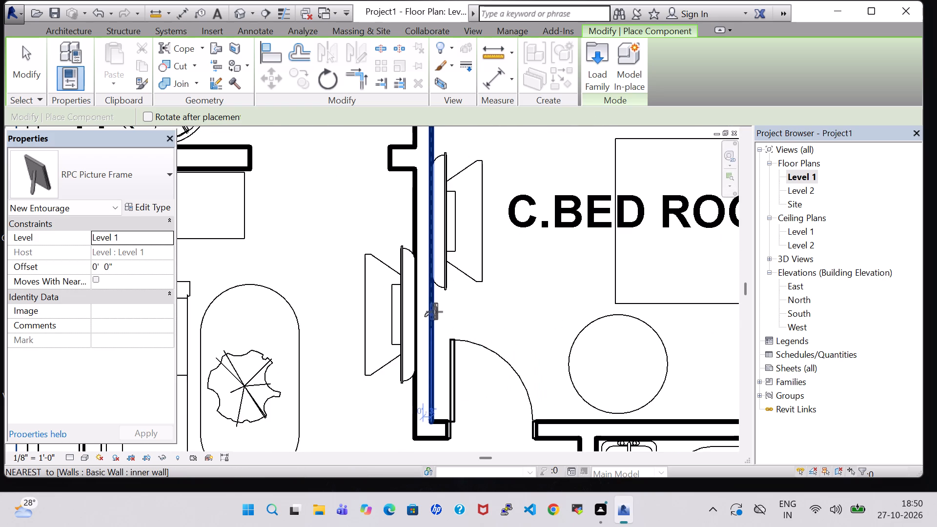
click(433, 316)
scroll(453, 300, up, 1)
scroll(459, 292, down, 4)
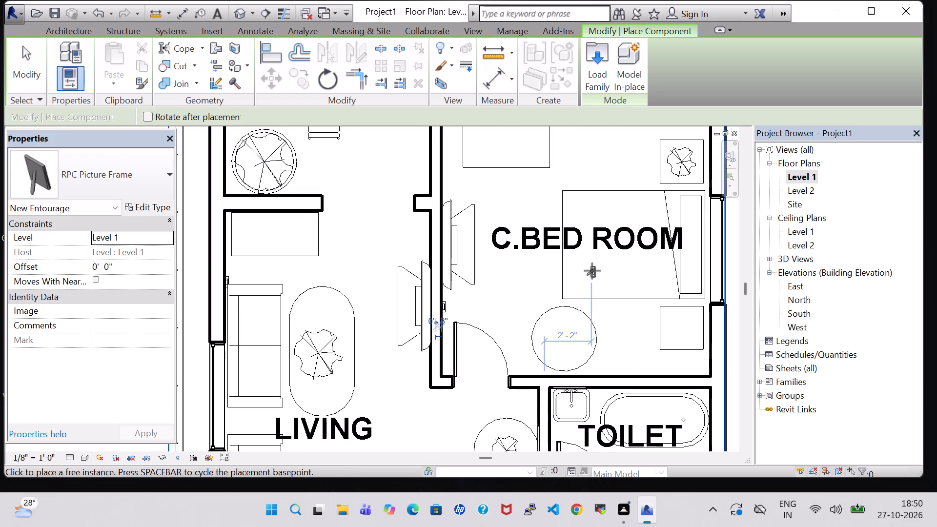
scroll(591, 266, down, 2)
key(Escape)
key(Escape)
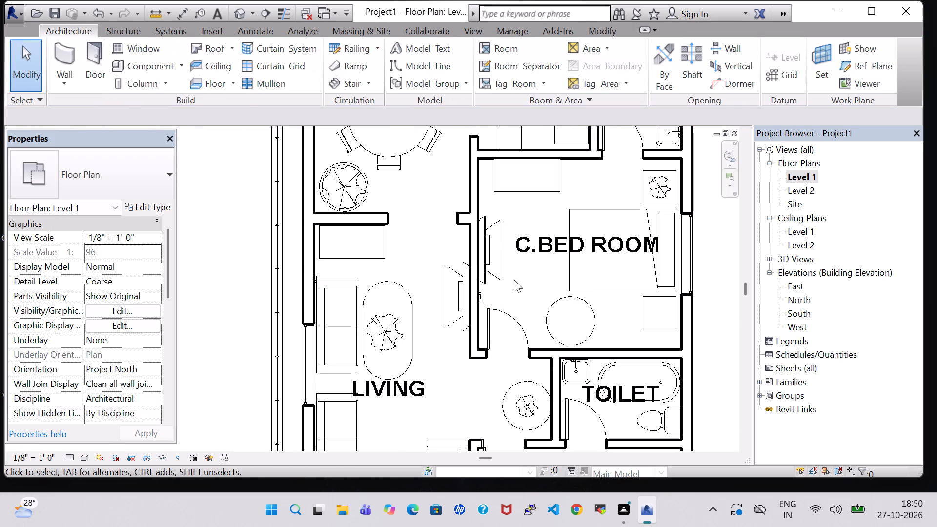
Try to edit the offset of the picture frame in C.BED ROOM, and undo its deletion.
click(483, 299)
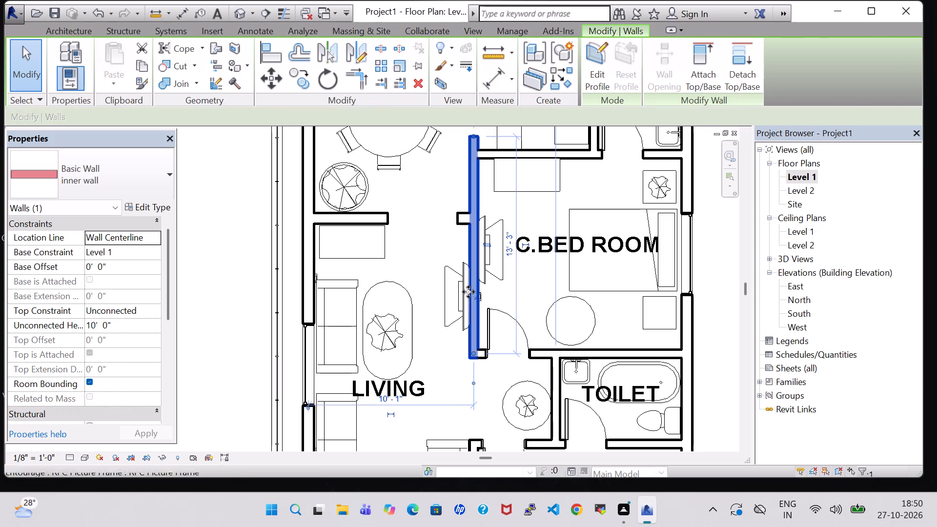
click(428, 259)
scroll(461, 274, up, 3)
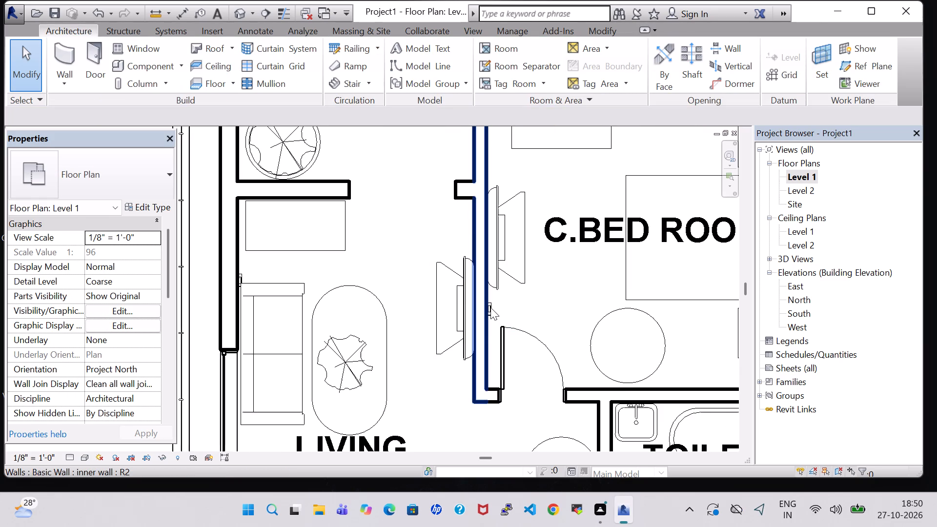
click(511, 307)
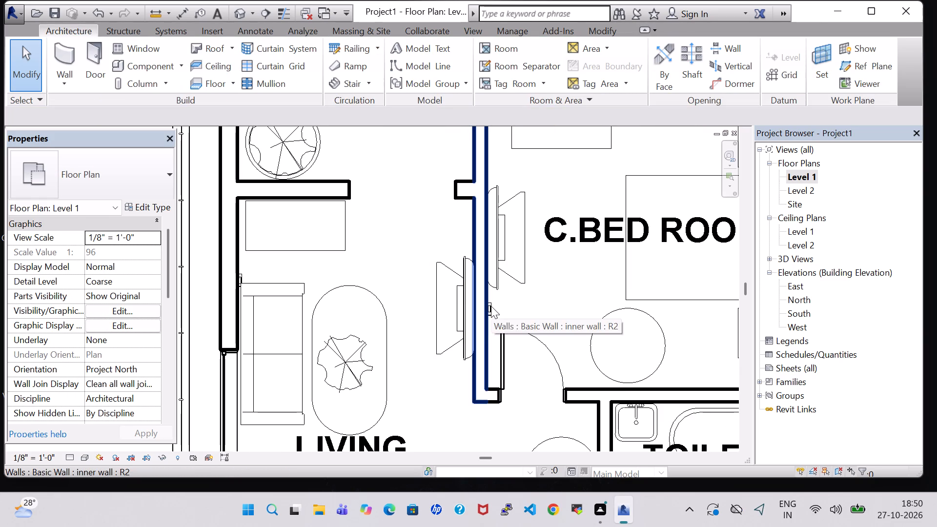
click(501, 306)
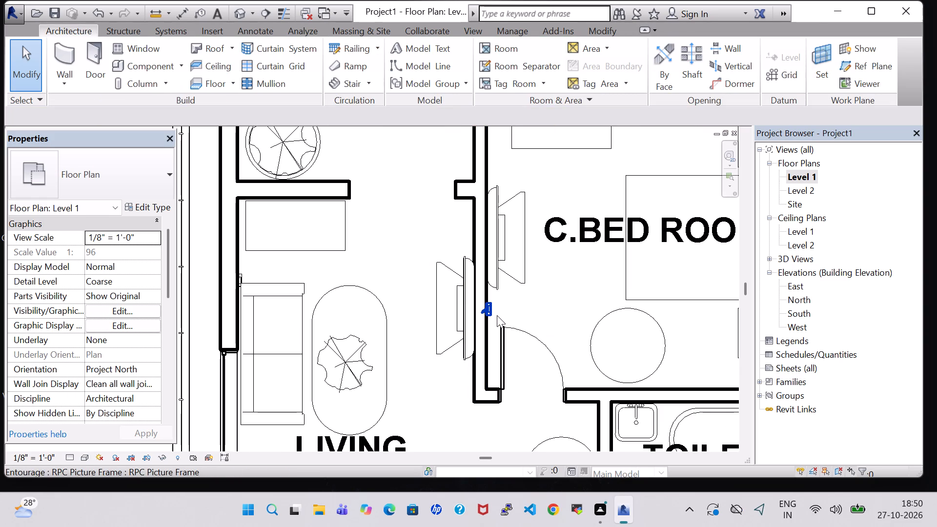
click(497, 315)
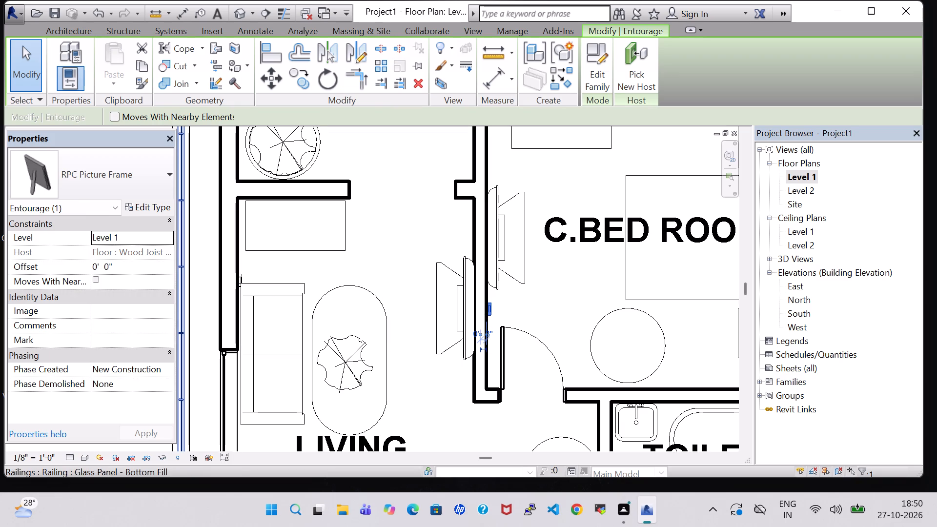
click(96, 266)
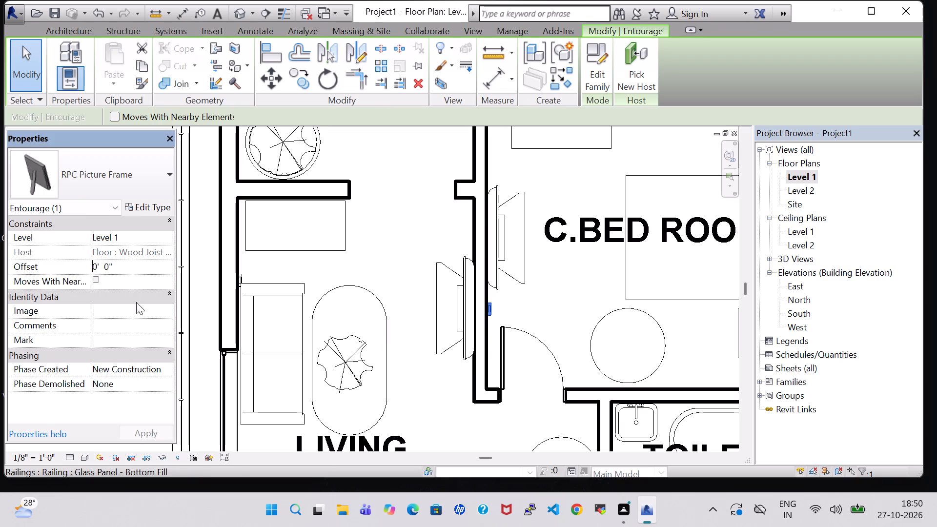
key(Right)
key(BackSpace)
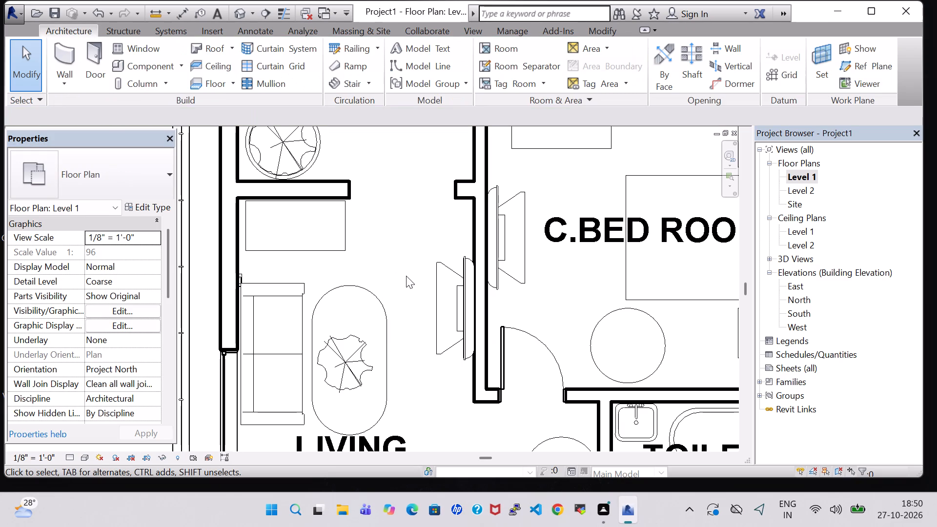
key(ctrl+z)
Set the offset of the picture frame on C.BED ROOM's wall between the TV and the door to 6'.
click(495, 308)
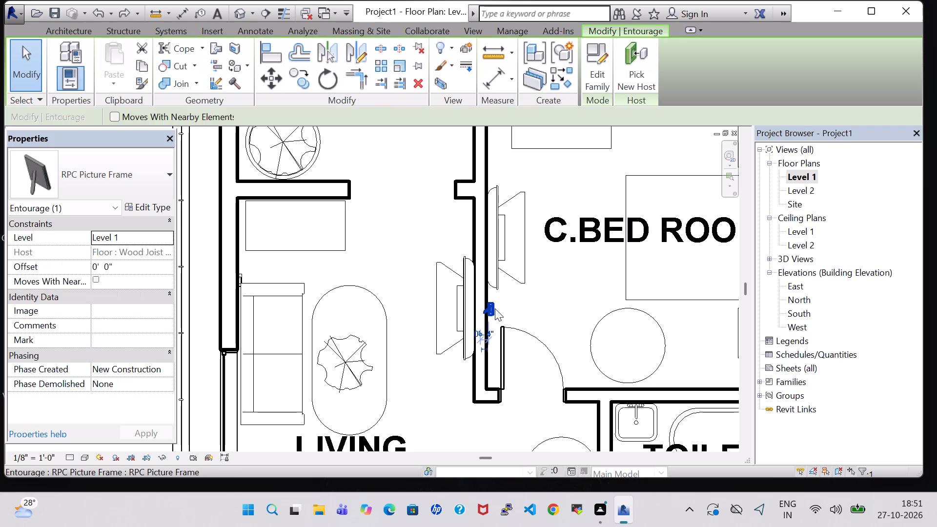
click(97, 269)
key(Right)
key(BackSpace)
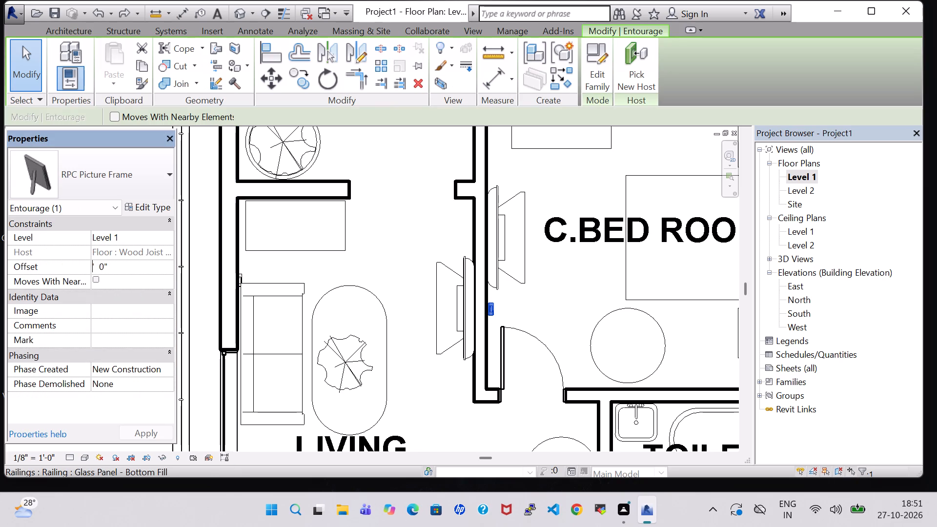
key(6)
key(Return)
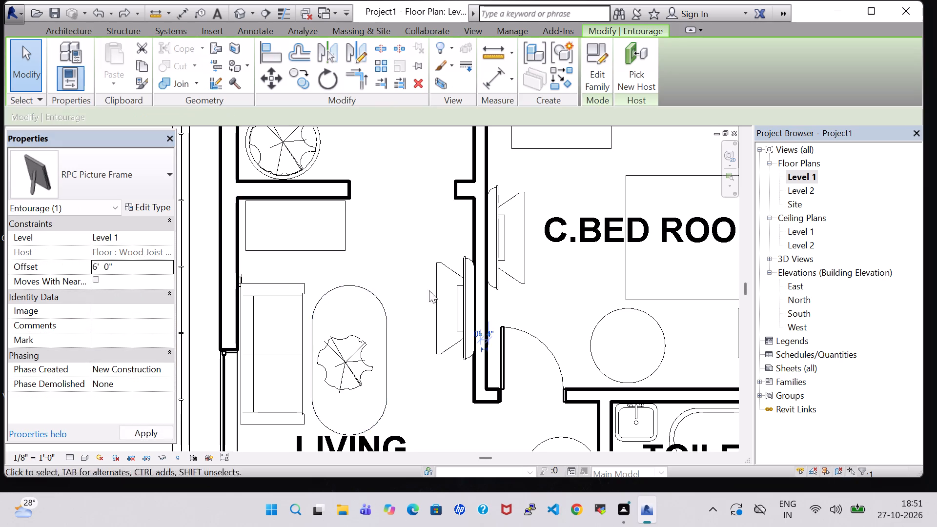
Set the offset of LIVING's picture frame by the dining-side end of the first sofa to 6'.
scroll(436, 290, down, 3)
scroll(310, 277, up, 5)
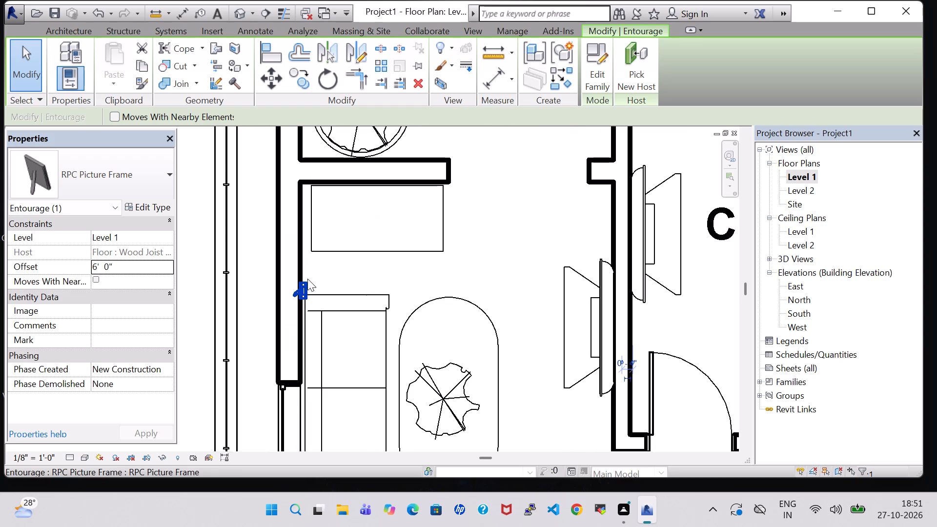
click(306, 287)
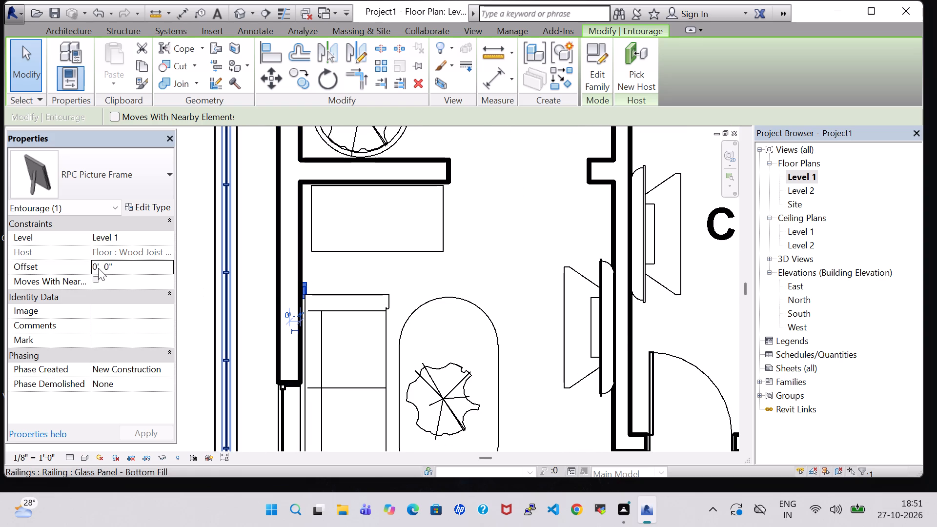
click(98, 268)
key(BackSpace)
key(6)
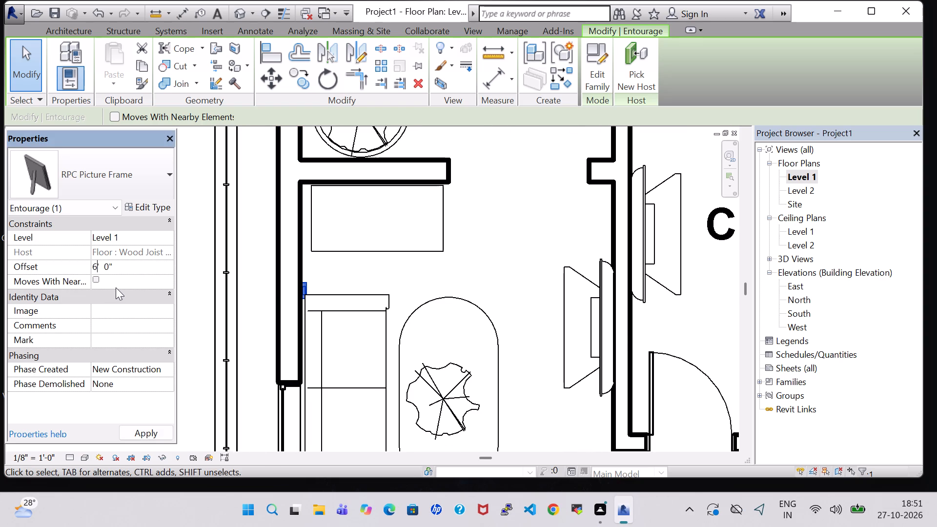
key(Return)
Set the offset of the picture frame behind LIVING's second sofa to 6'.
scroll(443, 266, down, 6)
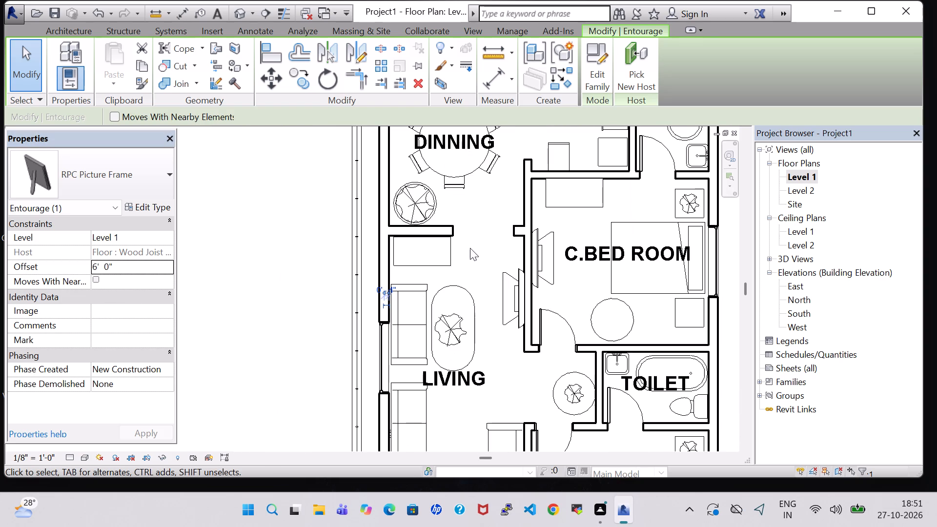
middle_drag(470, 248, 453, 319)
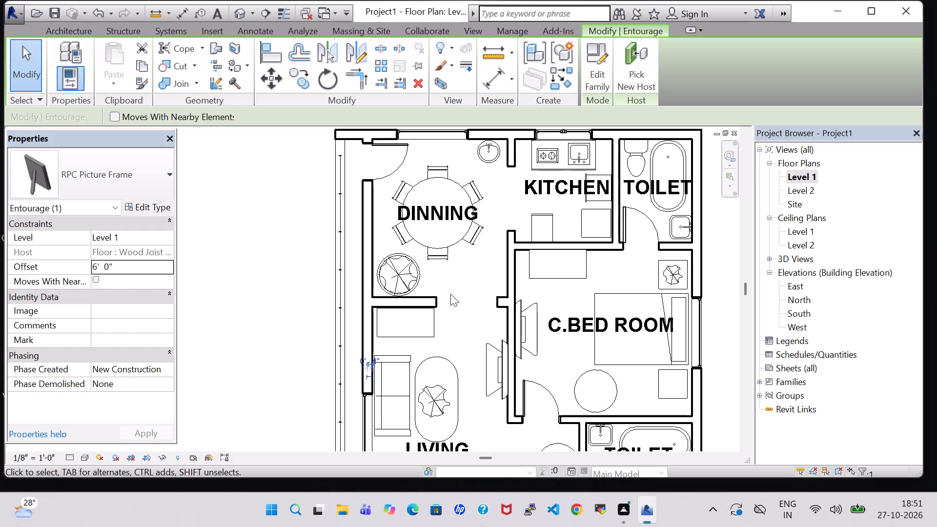
middle_drag(452, 304, 457, 199)
scroll(394, 414, up, 4)
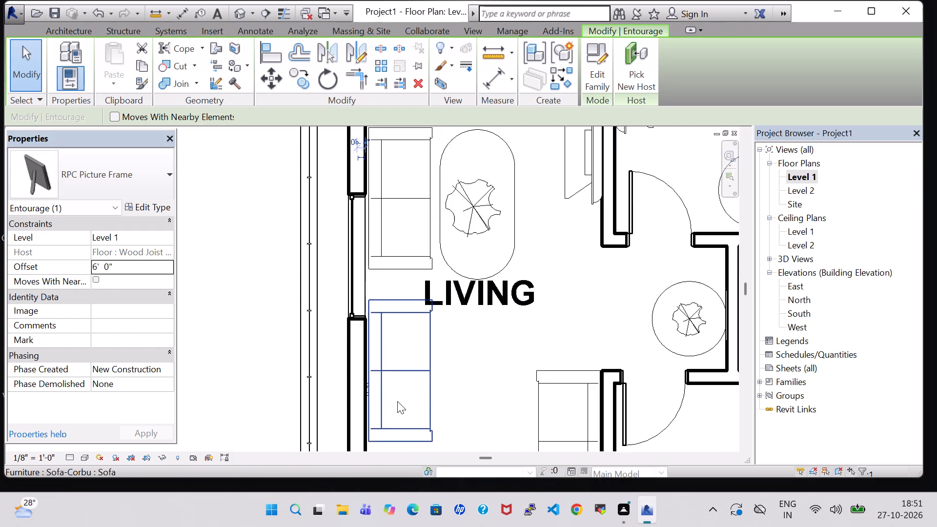
scroll(397, 401, up, 4)
scroll(348, 378, up, 5)
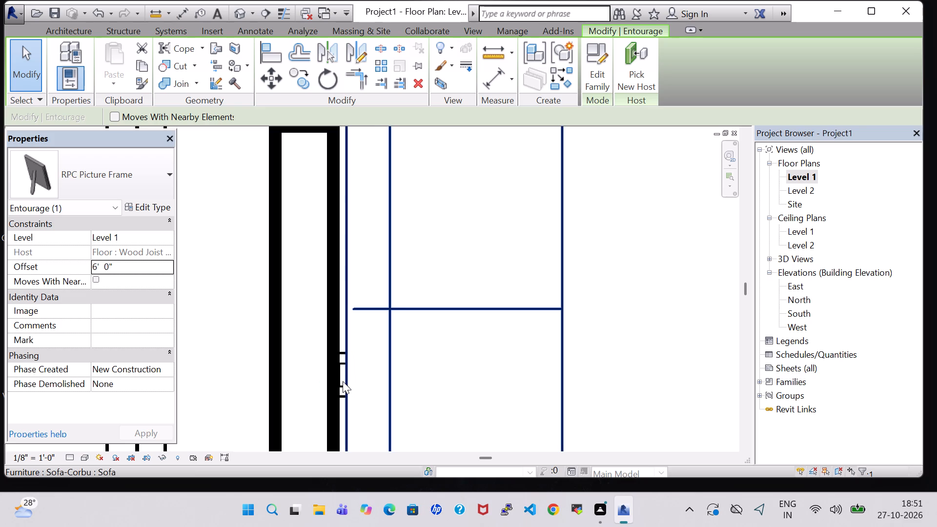
click(340, 381)
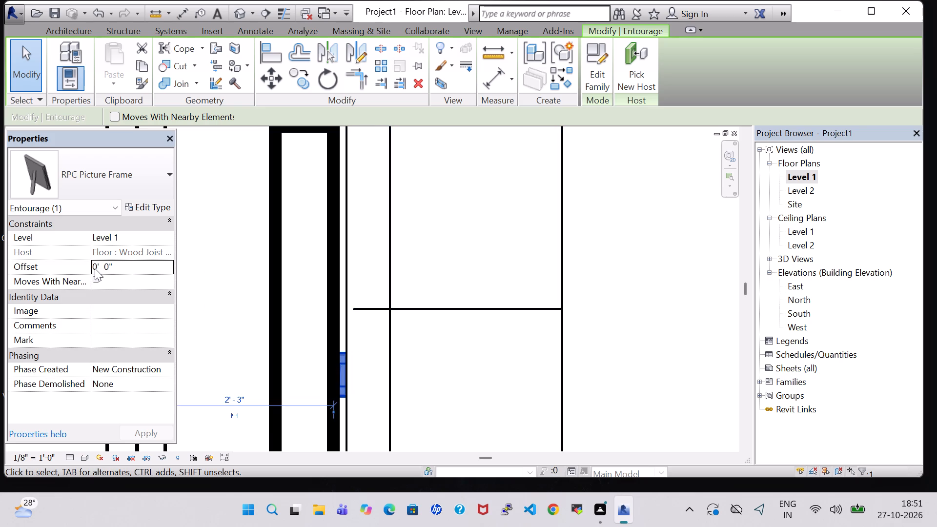
click(96, 265)
key(Right)
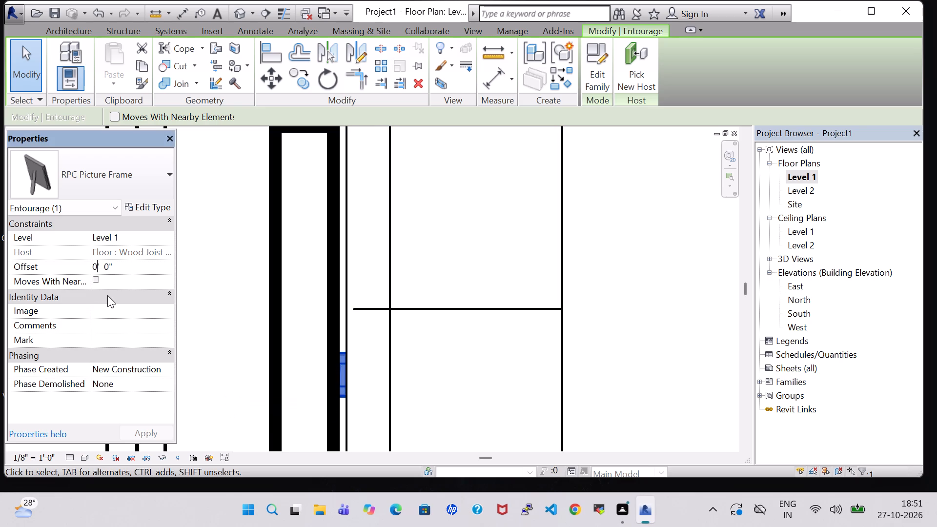
key(BackSpace)
key(6)
key(Return)
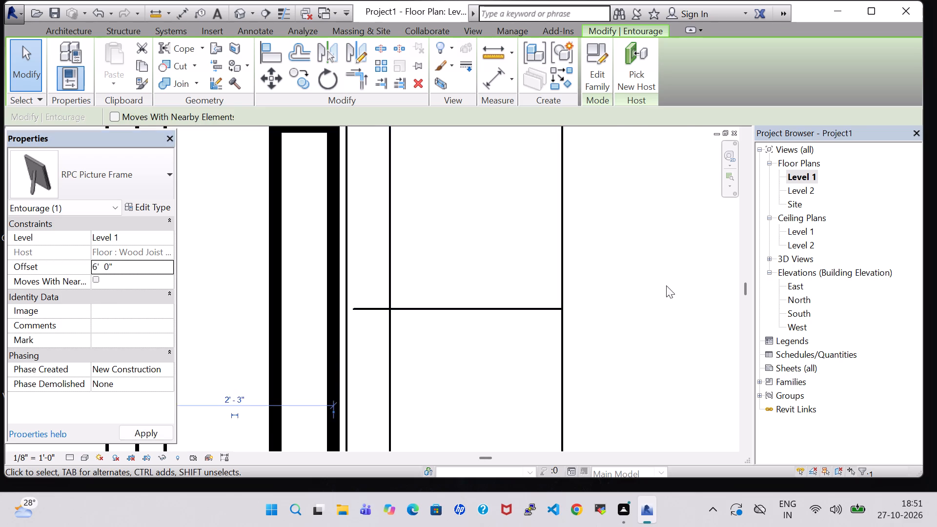
scroll(648, 274, down, 8)
click(663, 316)
Set the offset of the picture frame on M.BED ROOM's stair-side wall to 6'.
scroll(663, 316, down, 3)
middle_drag(668, 288, 350, 288)
scroll(350, 288, down, 2)
middle_drag(404, 244, 353, 319)
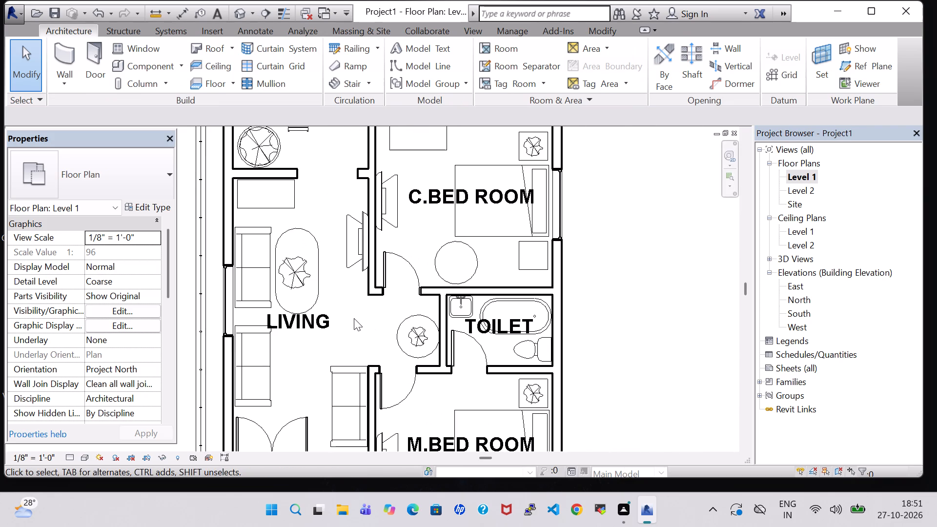
middle_drag(606, 221, 599, 369)
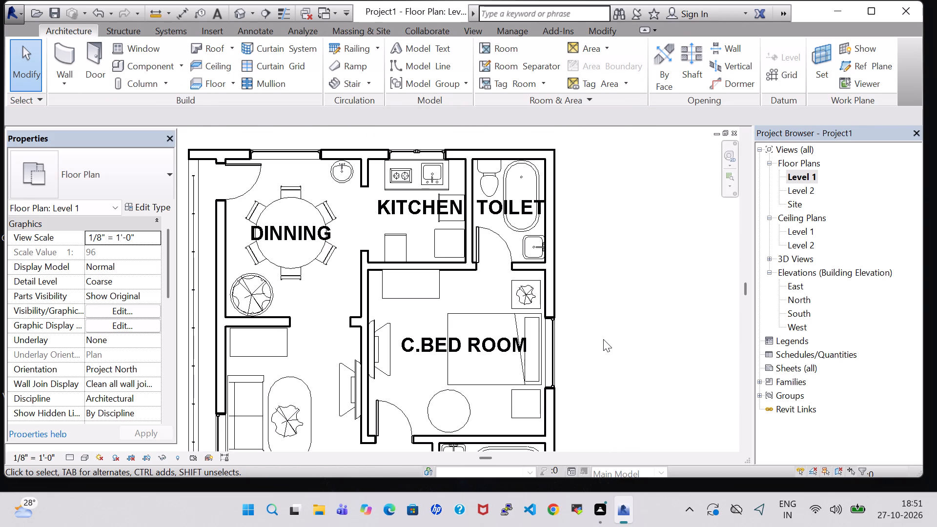
scroll(603, 339, up, 1)
middle_drag(603, 339, 652, 243)
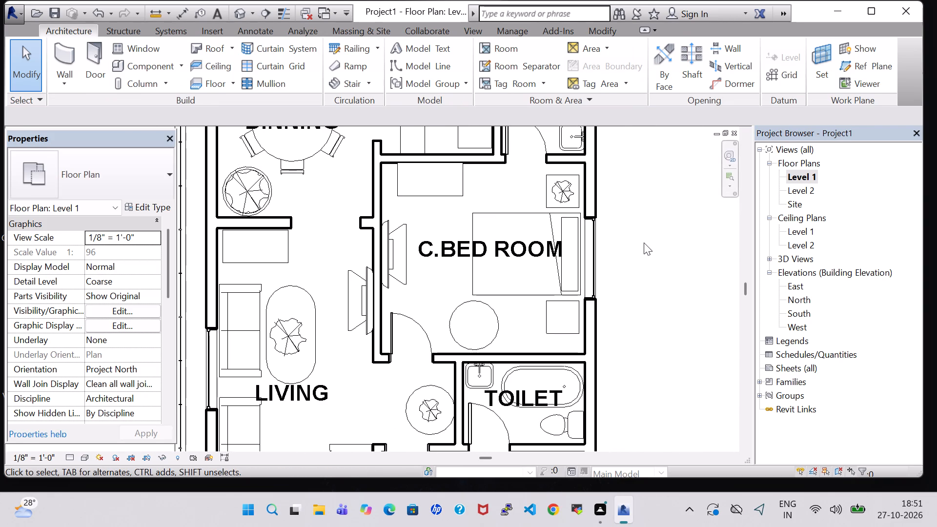
scroll(467, 228, up, 4)
scroll(467, 228, down, 4)
middle_drag(659, 347, 655, 336)
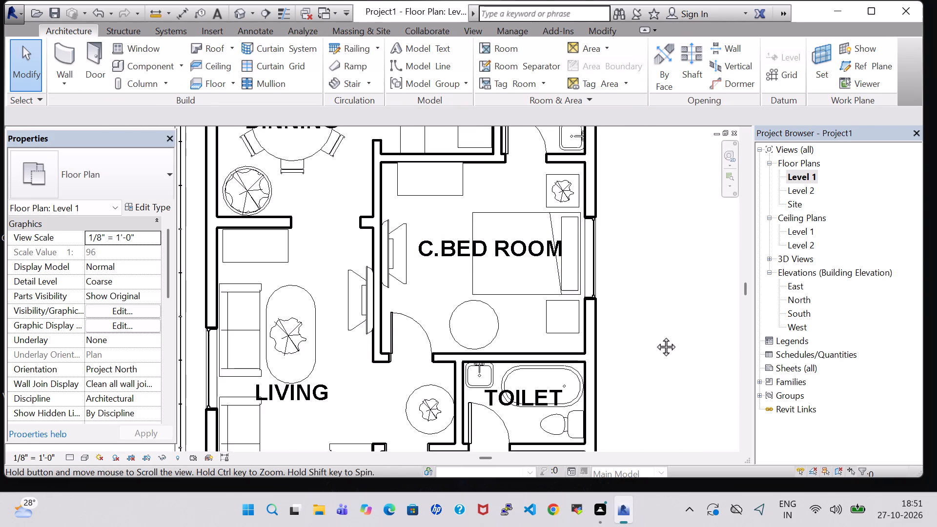
middle_drag(655, 336, 672, 180)
middle_drag(669, 298, 654, 143)
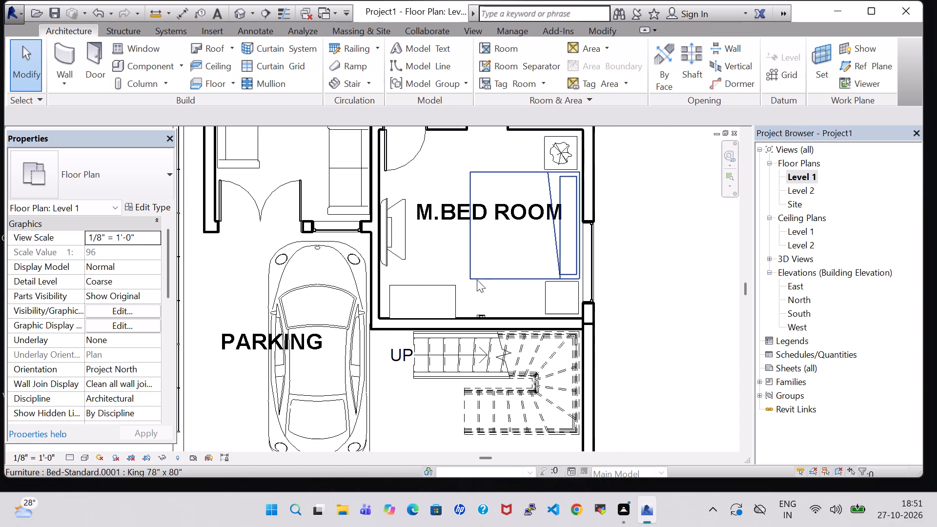
scroll(462, 287, up, 3)
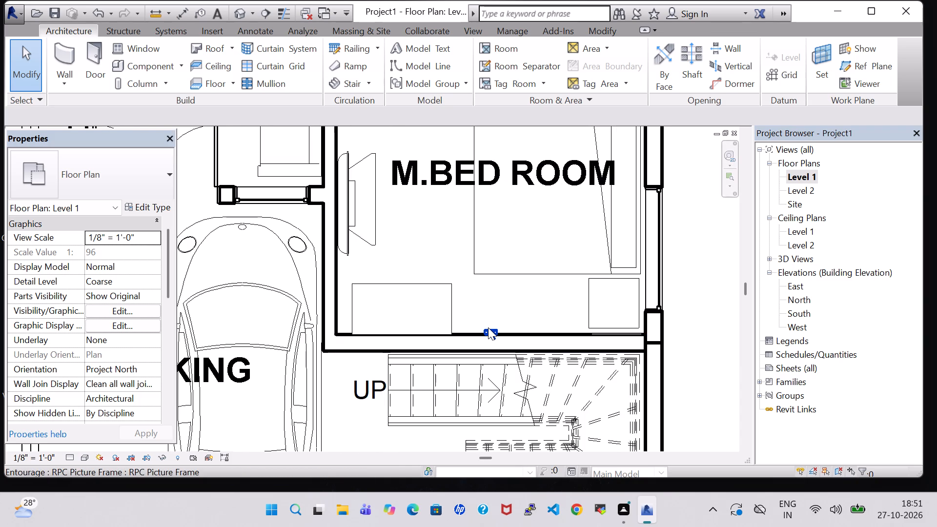
click(488, 327)
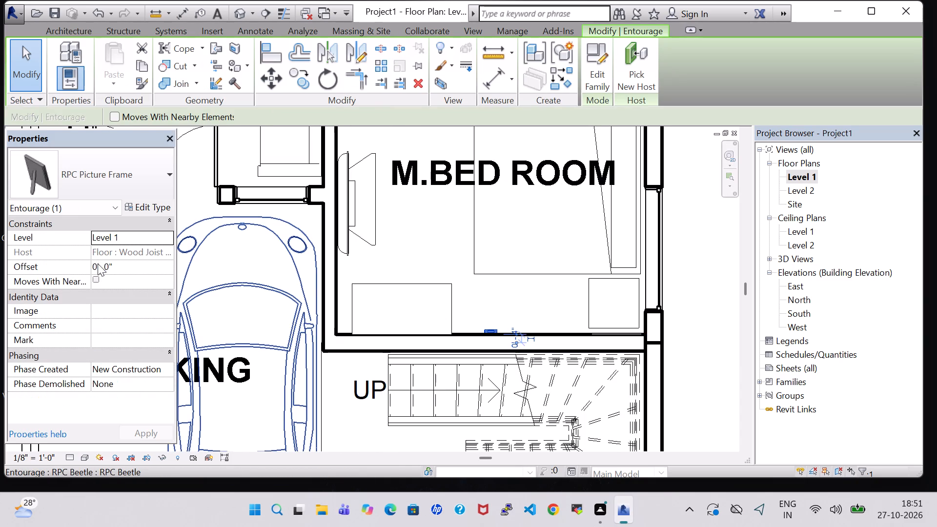
click(98, 263)
key(BackSpace)
key(6)
key(Return)
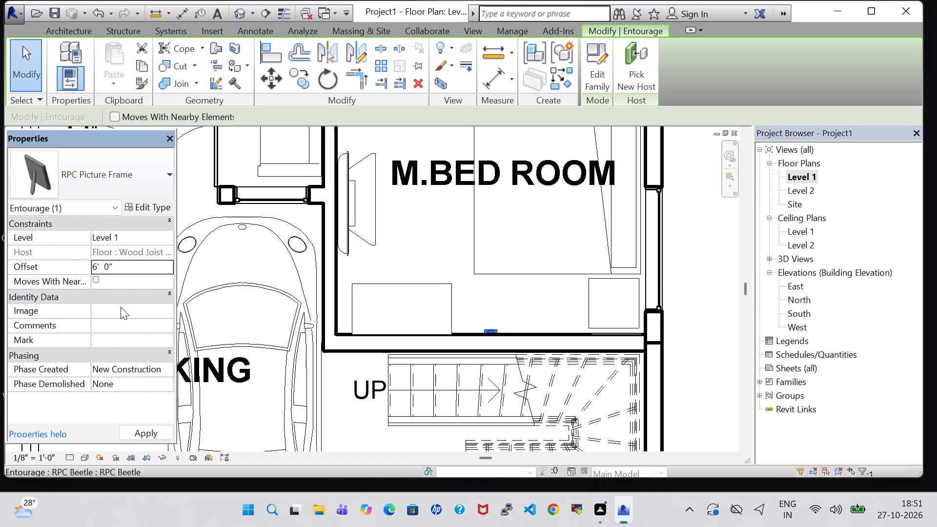
click(690, 288)
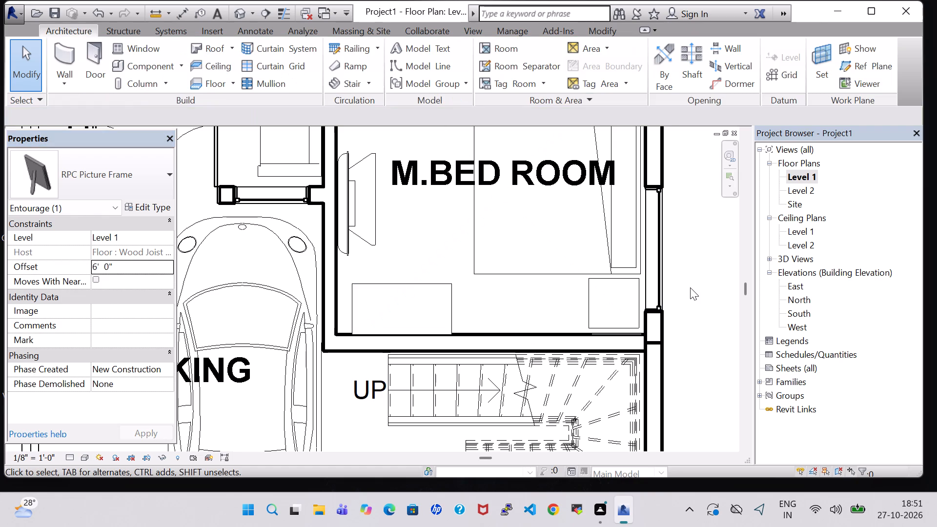
Examine the furnished rooms, wall picture frames and parking area in the 3D view from several sides and from above.
scroll(685, 263, down, 4)
middle_drag(695, 234, 695, 240)
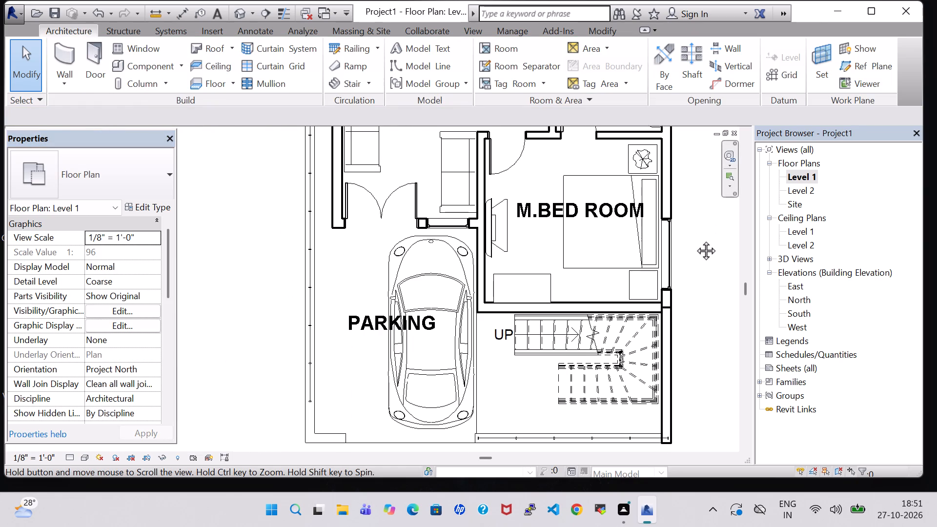
middle_drag(695, 240, 650, 324)
middle_drag(650, 255, 619, 356)
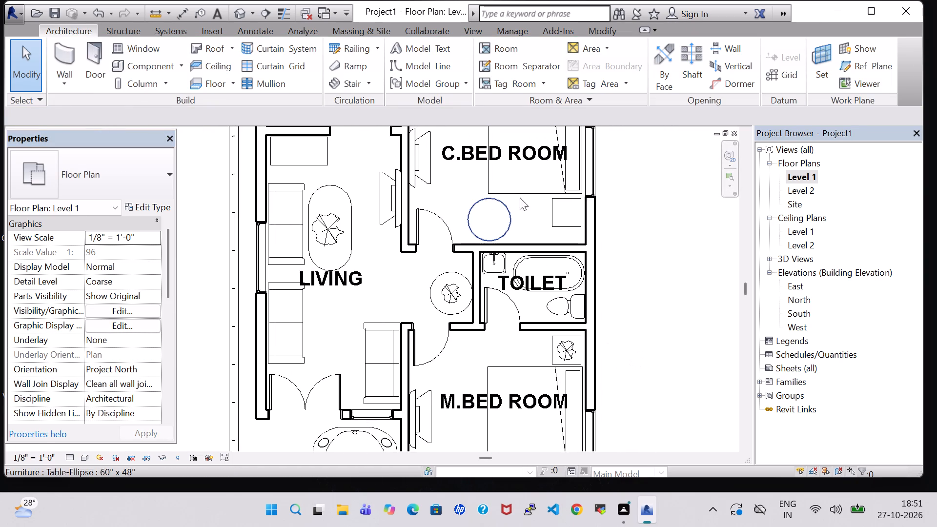
middle_drag(626, 203, 611, 336)
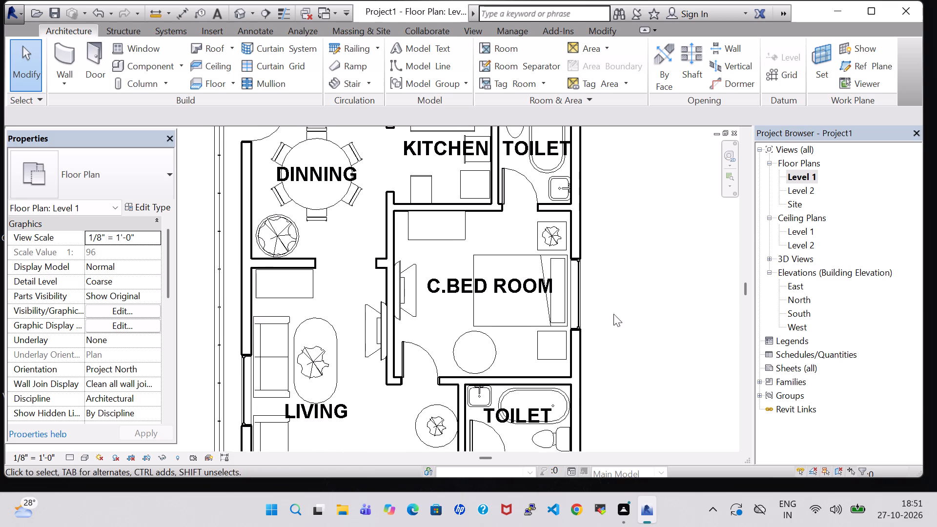
middle_drag(638, 230, 627, 371)
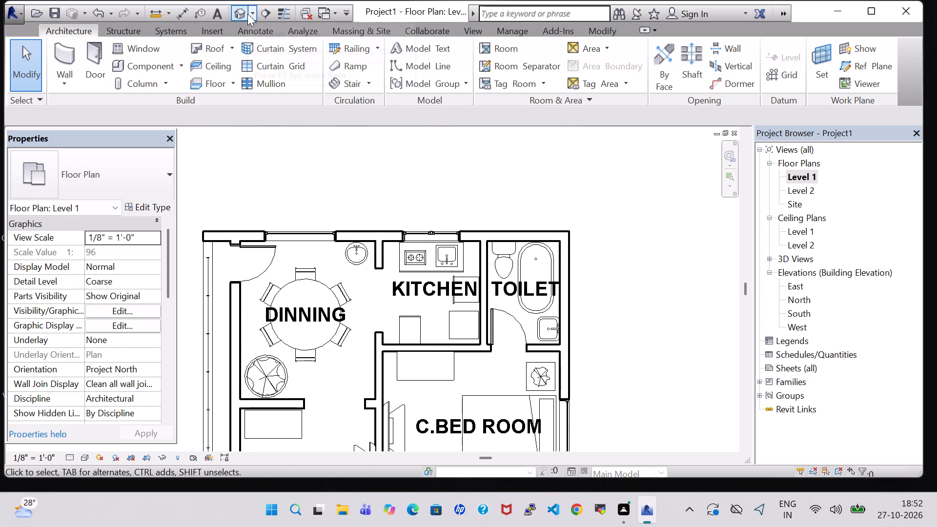
click(247, 14)
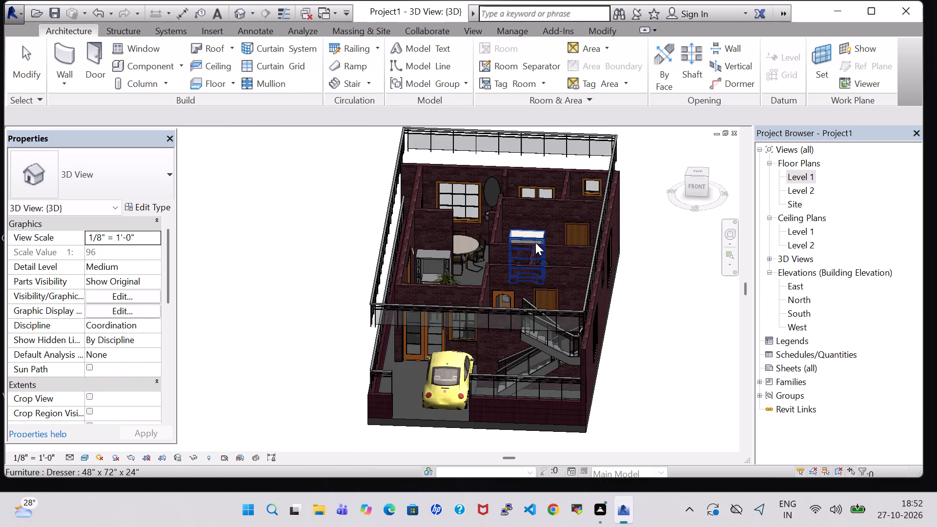
shift+middle_drag(643, 329, 634, 335)
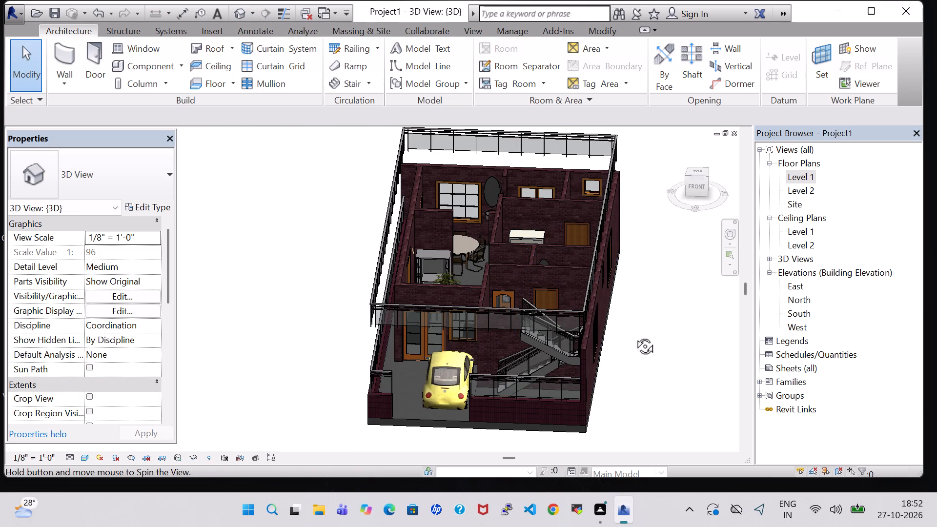
shift+middle_drag(634, 335, 425, 385)
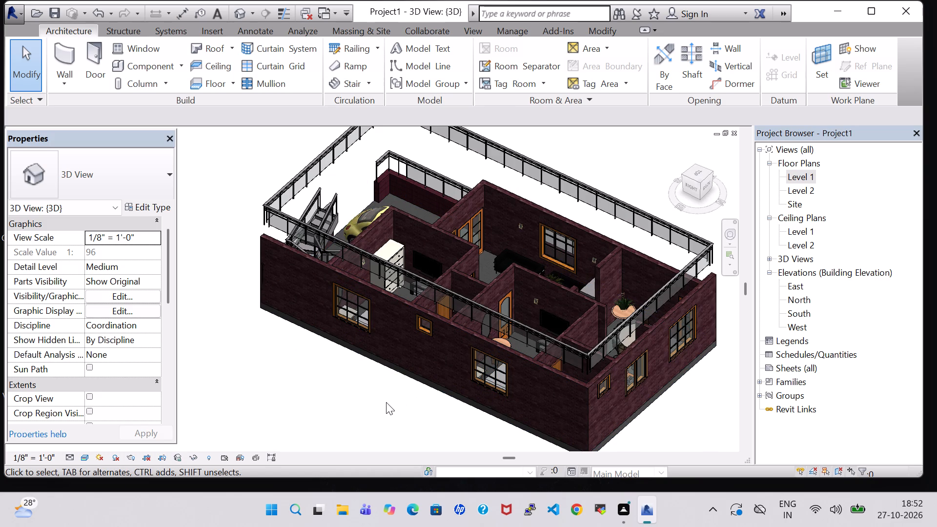
shift+middle_drag(377, 405, 425, 408)
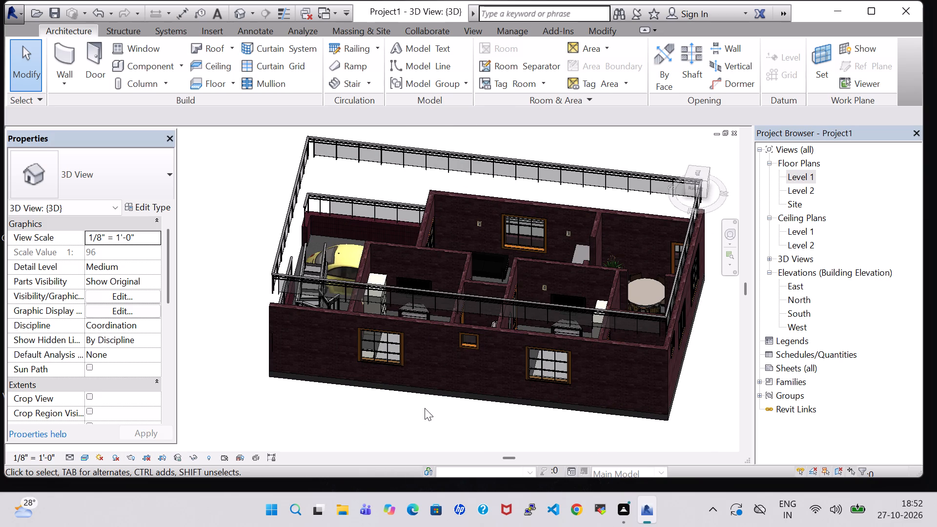
shift+middle_drag(425, 408, 503, 407)
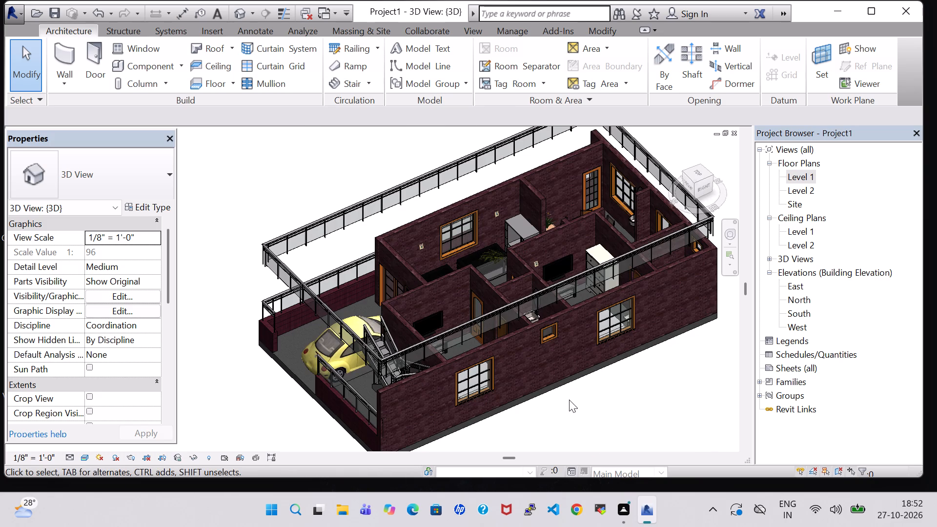
shift+middle_drag(569, 400, 631, 403)
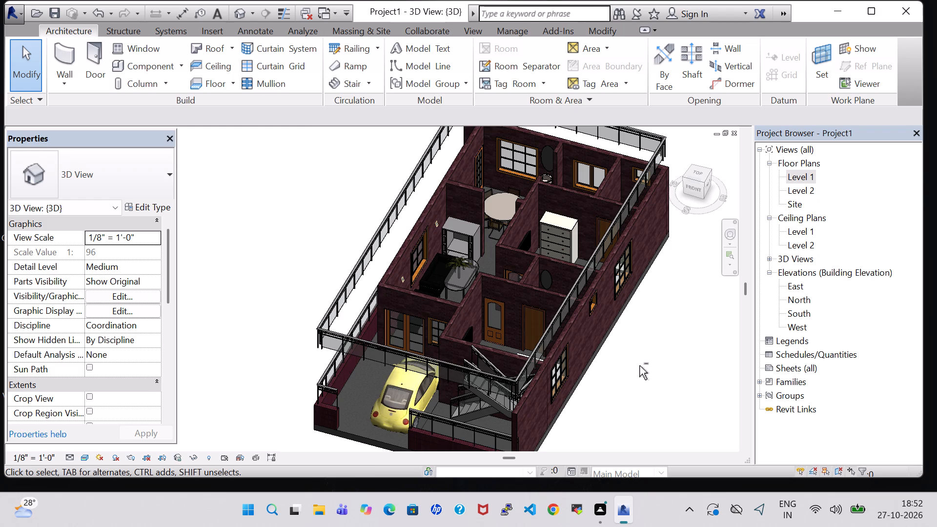
shift+middle_drag(639, 365, 634, 435)
shift+middle_drag(655, 341, 537, 365)
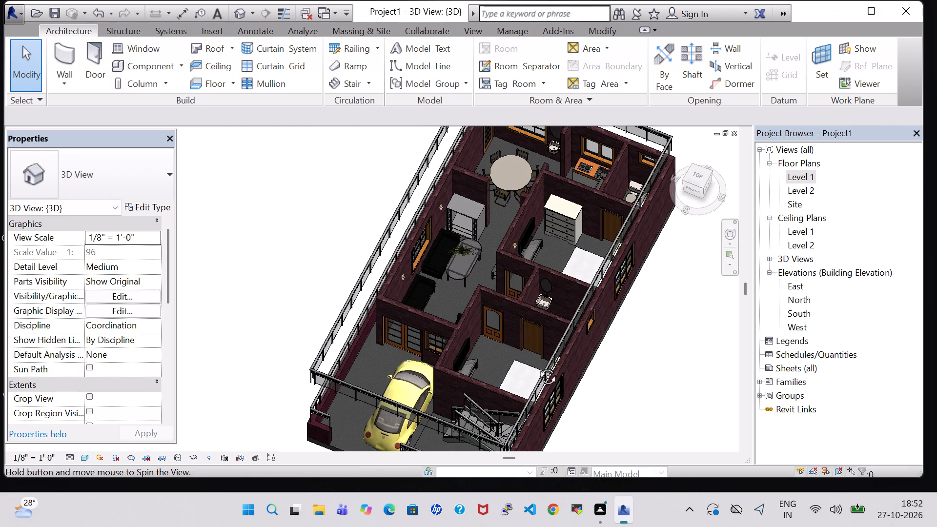
shift+middle_drag(537, 365, 379, 338)
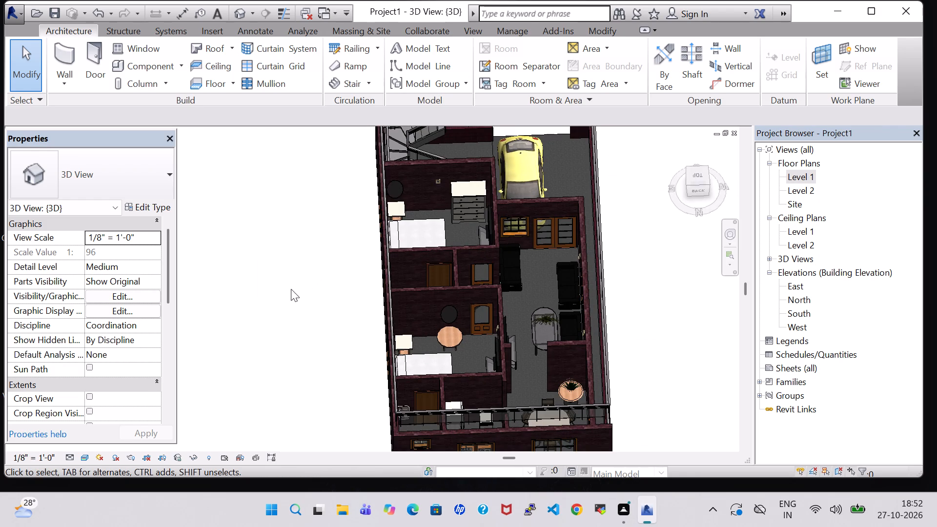
shift+middle_drag(290, 292, 576, 307)
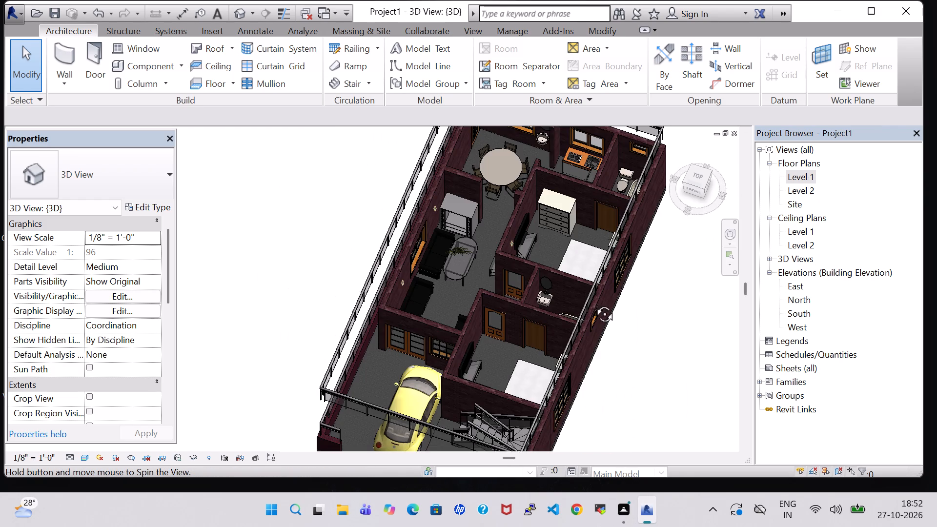
shift+middle_drag(634, 318, 644, 310)
middle_drag(646, 308, 646, 303)
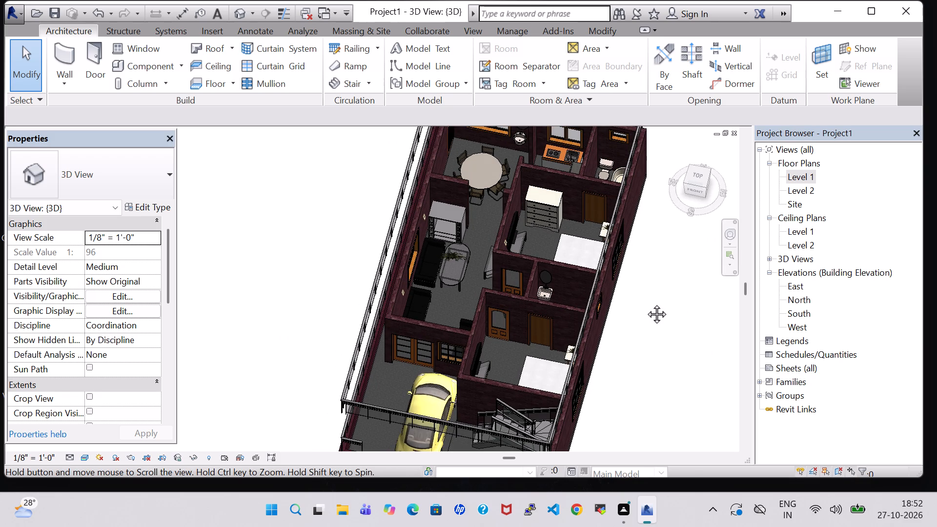
middle_drag(646, 303, 630, 250)
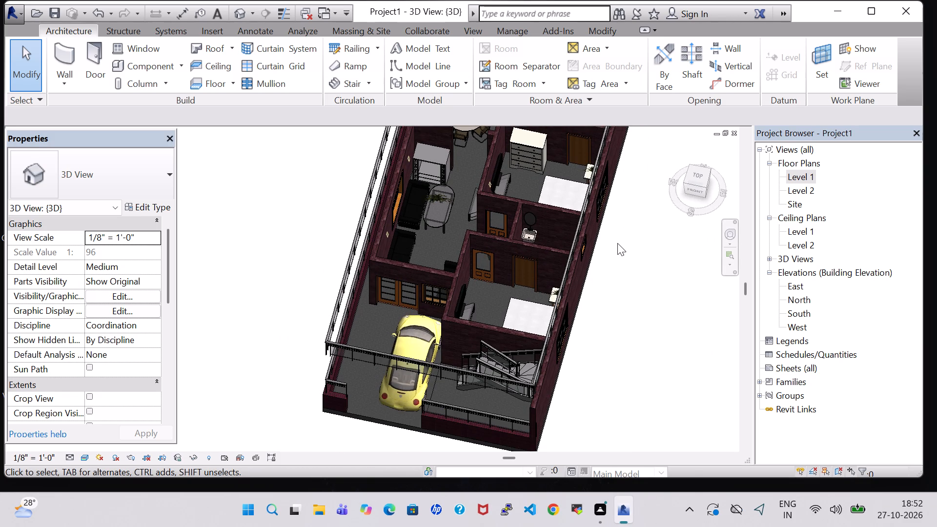
shift+middle_drag(625, 222, 639, 282)
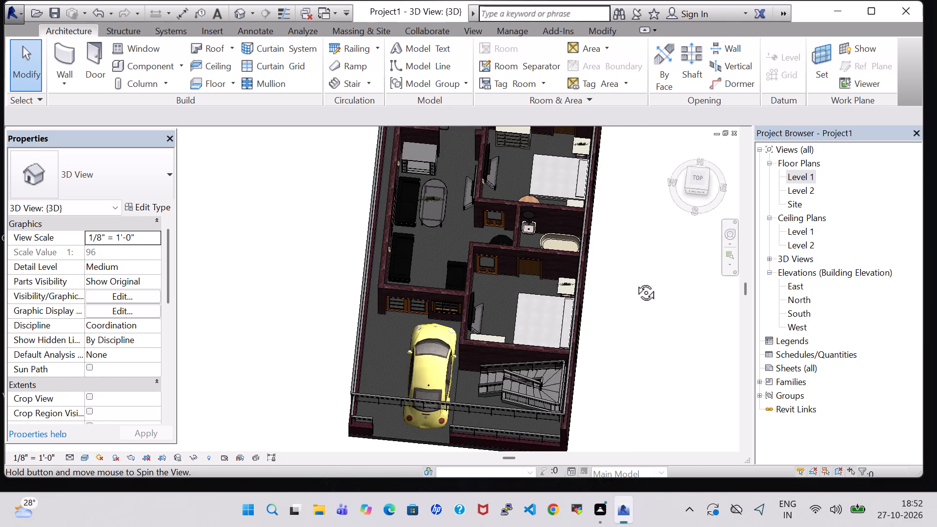
middle_drag(629, 272, 591, 254)
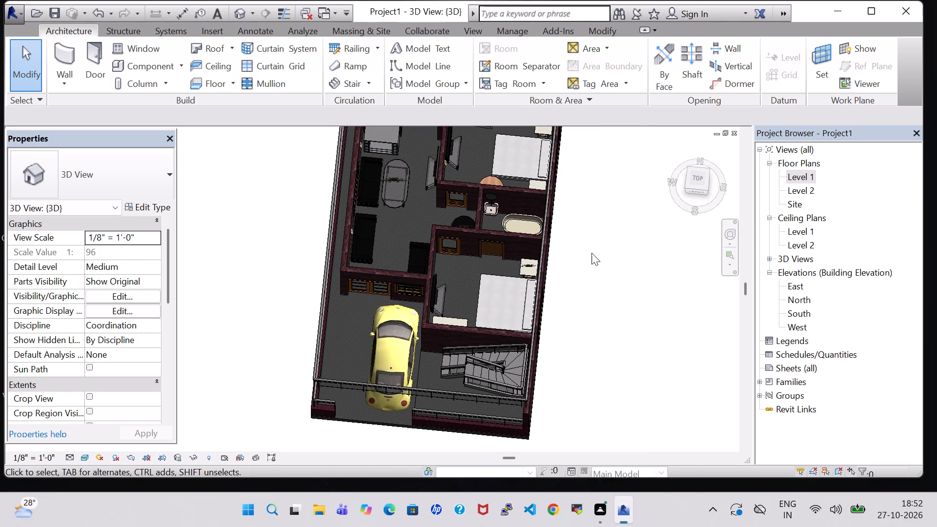
scroll(591, 253, down, 3)
shift+middle_drag(603, 181, 603, 304)
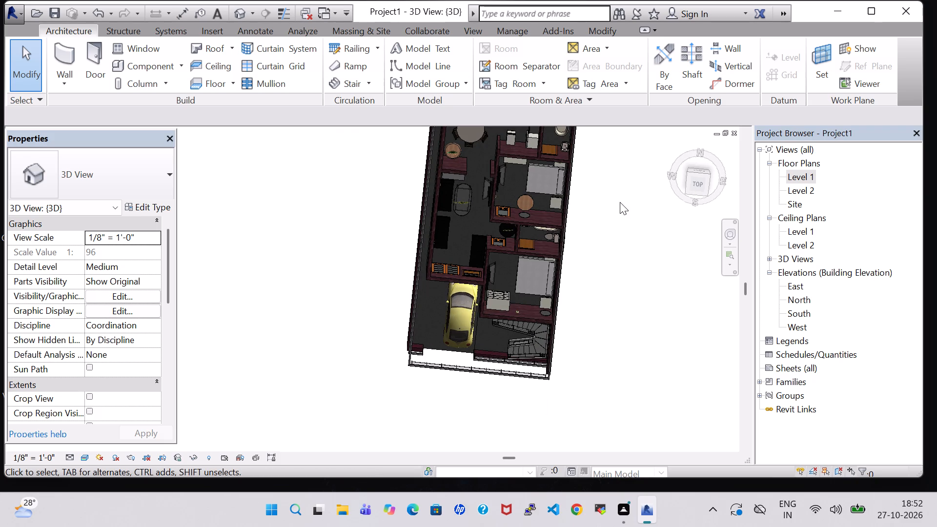
shift+middle_drag(602, 325, 612, 192)
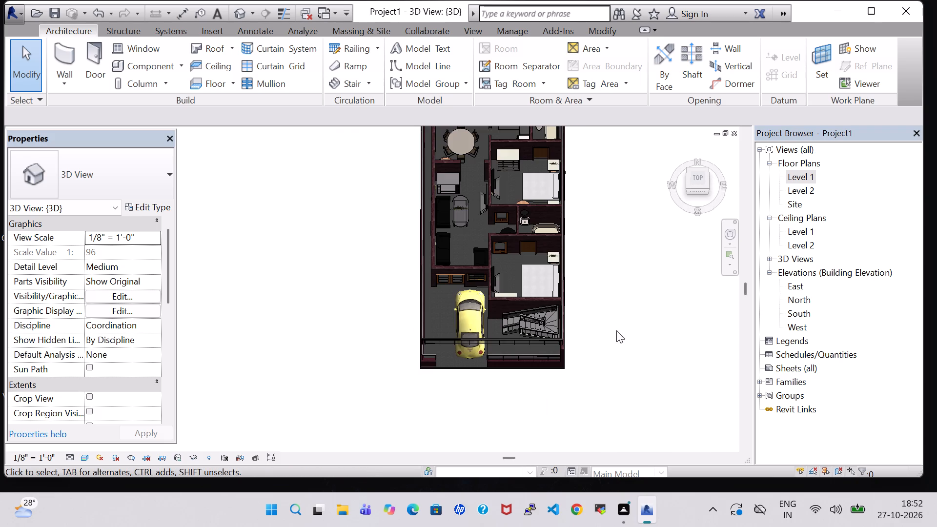
shift+middle_drag(616, 330, 603, 242)
shift+middle_drag(592, 315, 603, 297)
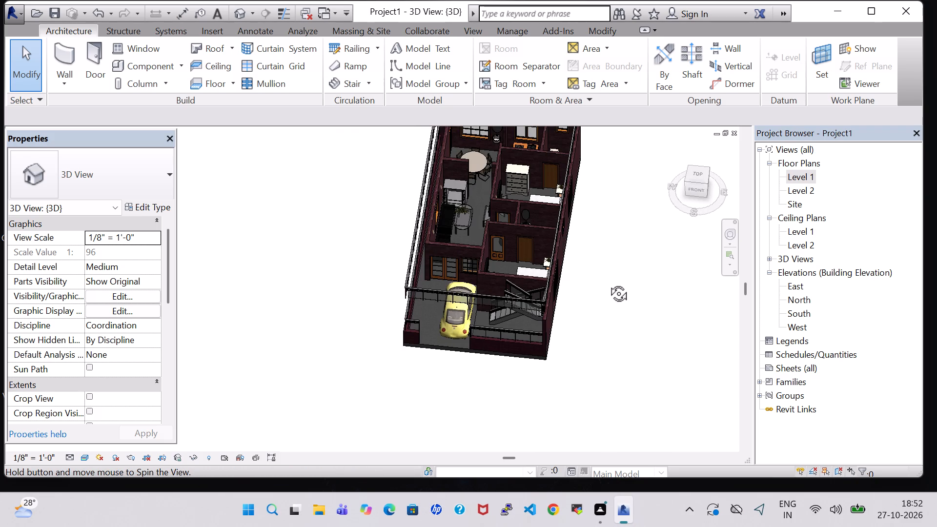
middle_drag(614, 260, 589, 300)
shift+middle_drag(593, 326, 597, 284)
middle_drag(595, 284, 591, 269)
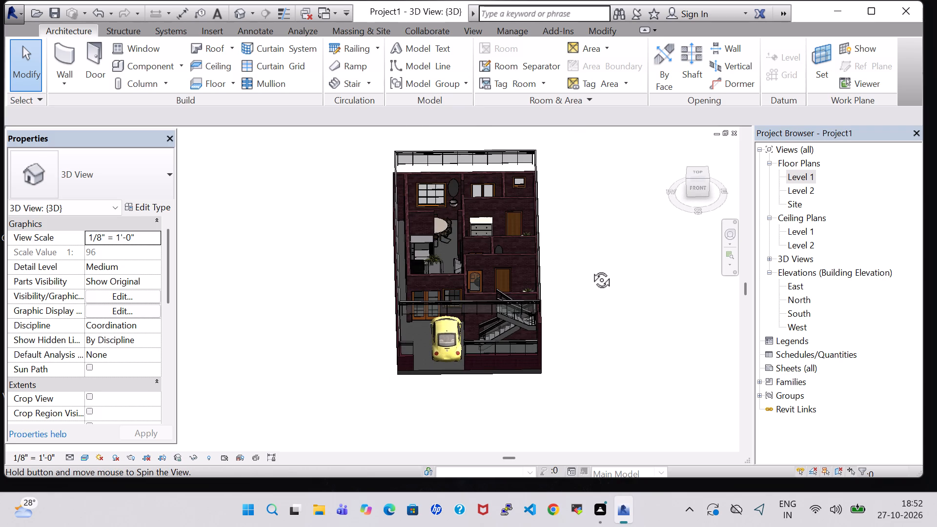
scroll(588, 269, up, 2)
middle_drag(588, 269, 619, 281)
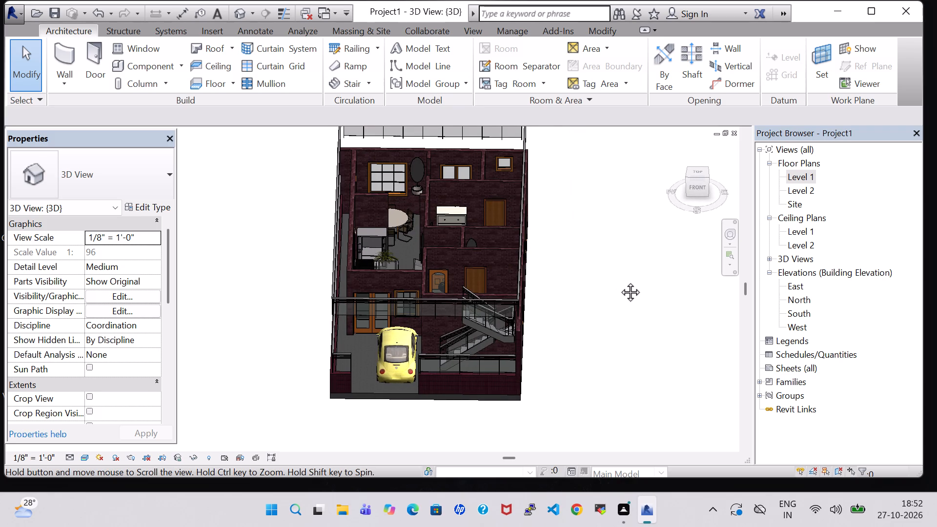
middle_drag(619, 281, 621, 287)
middle_drag(620, 256, 620, 270)
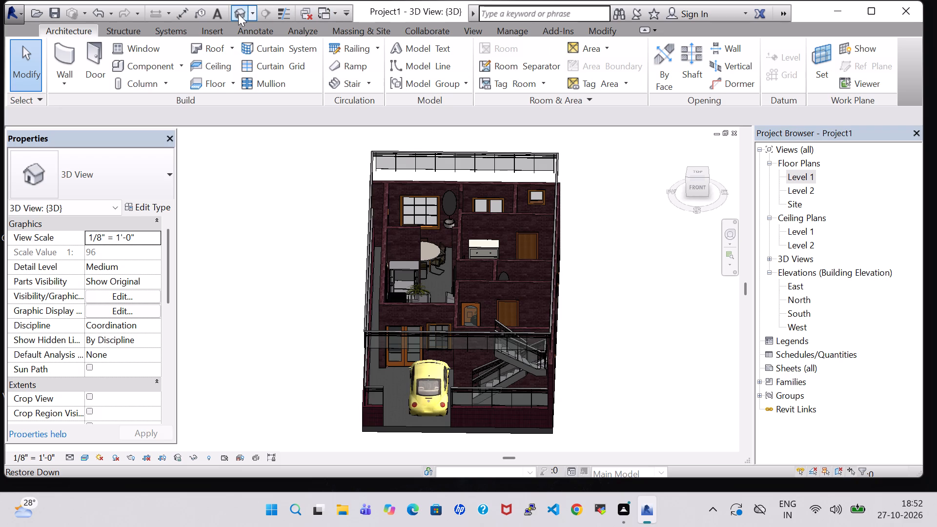
Return to the Level 1 floor plan and load the Park Bench family from the Site Accessories folder as a component.
double_click(803, 183)
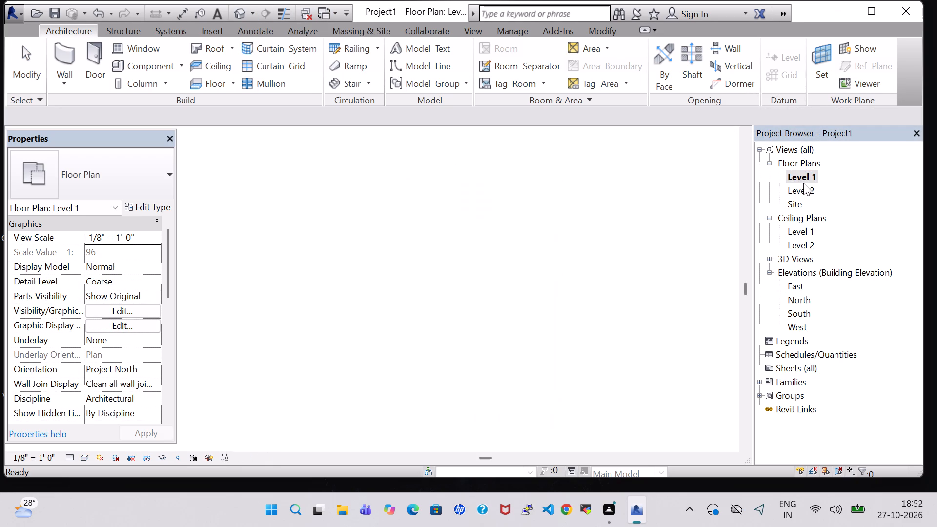
scroll(657, 269, down, 7)
middle_drag(637, 308, 613, 223)
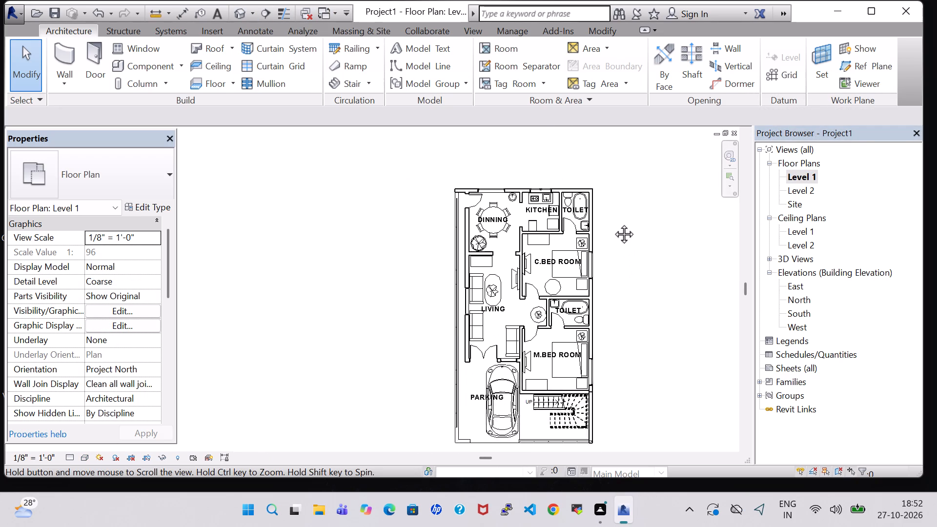
middle_drag(613, 223, 588, 207)
scroll(585, 219, up, 2)
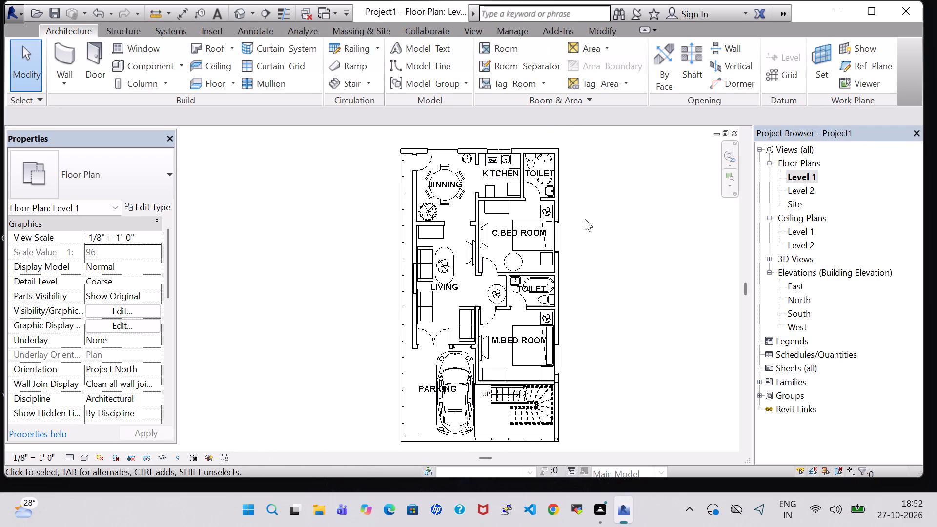
middle_drag(616, 229, 606, 214)
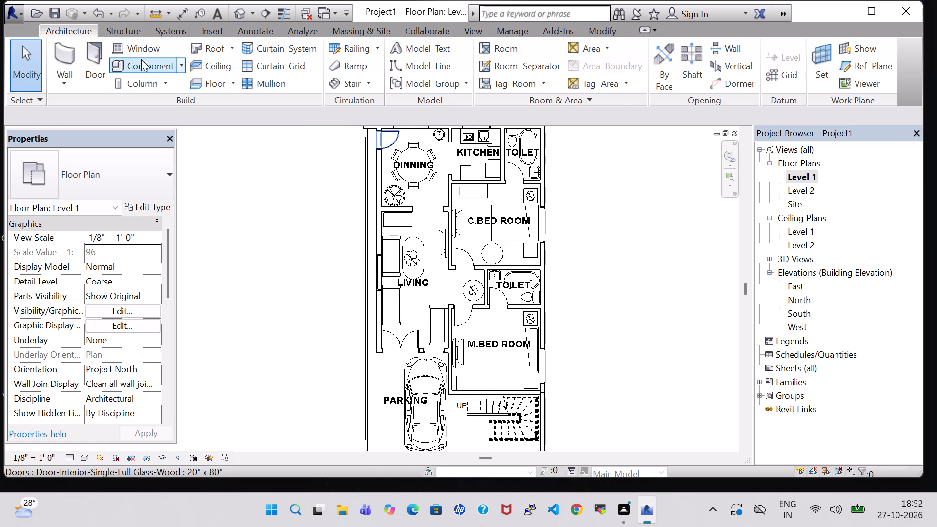
click(141, 59)
key(Escape)
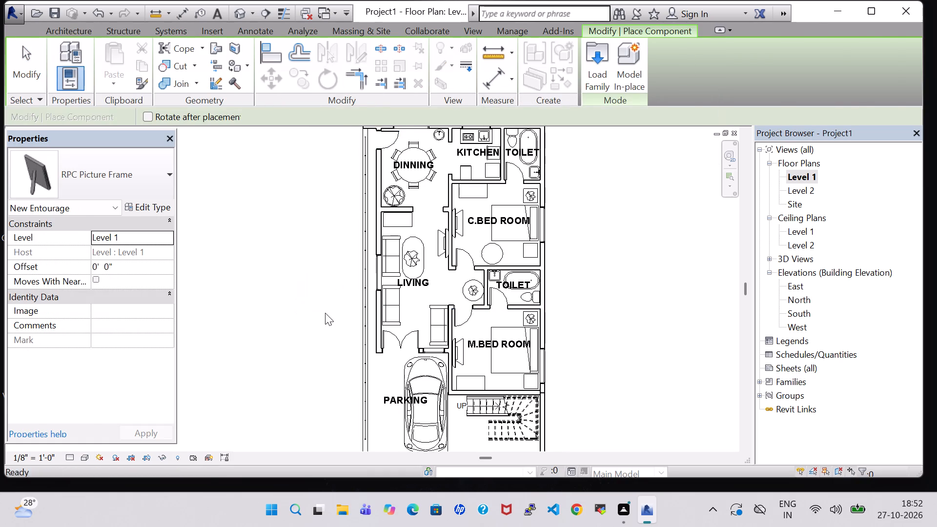
key(Escape)
key(Escape)
click(148, 66)
click(598, 76)
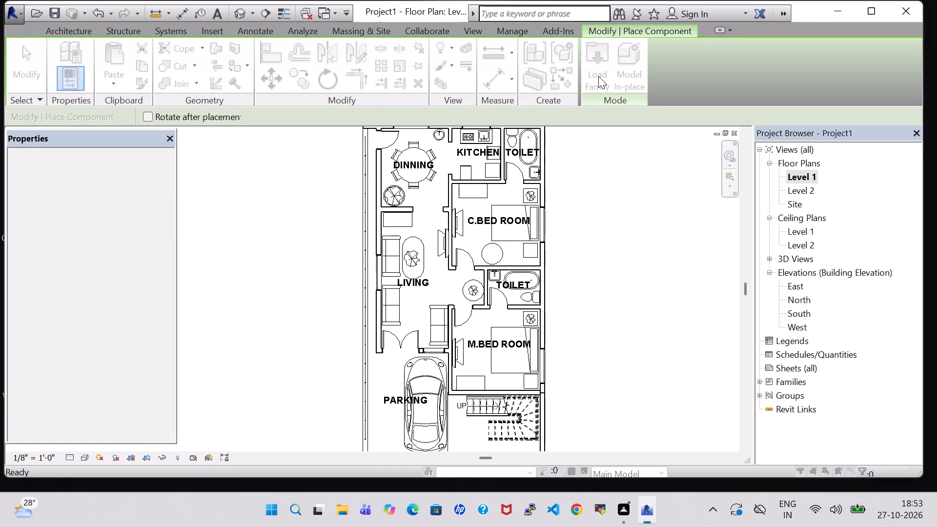
scroll(561, 229, down, 1)
scroll(393, 220, down, 1)
scroll(326, 214, down, 1)
double_click(312, 193)
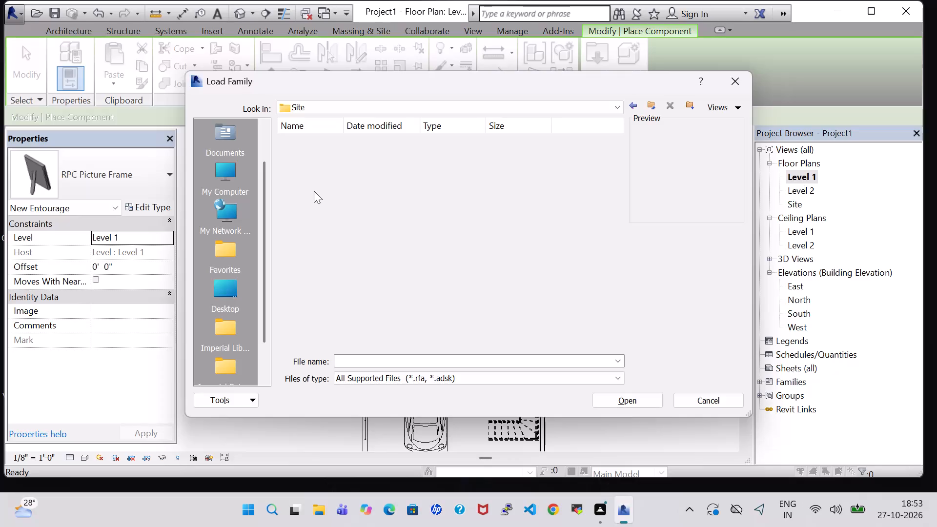
double_click(317, 173)
click(367, 239)
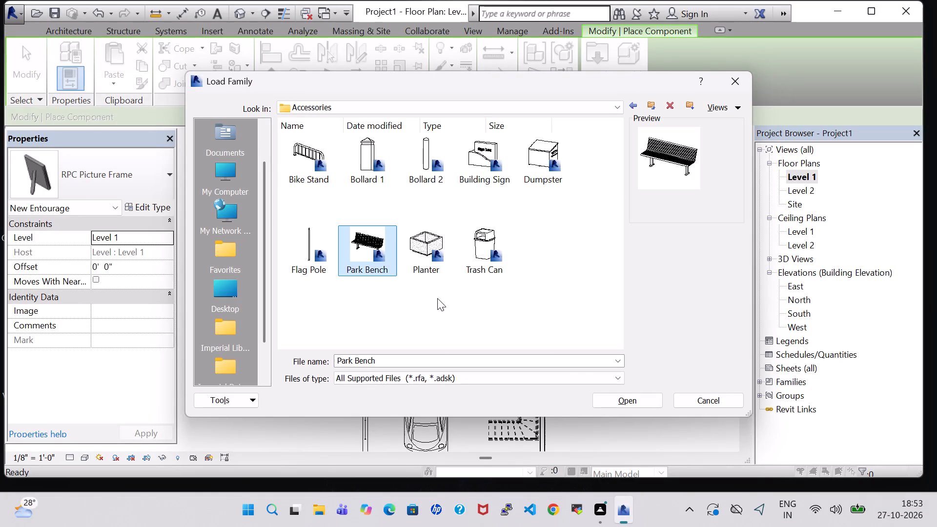
click(622, 401)
Place the 72" Park Bench lengthwise along PARKING's outer side beside the car, its centre about 7'-8" from LIVING's front wall.
scroll(371, 387, up, 4)
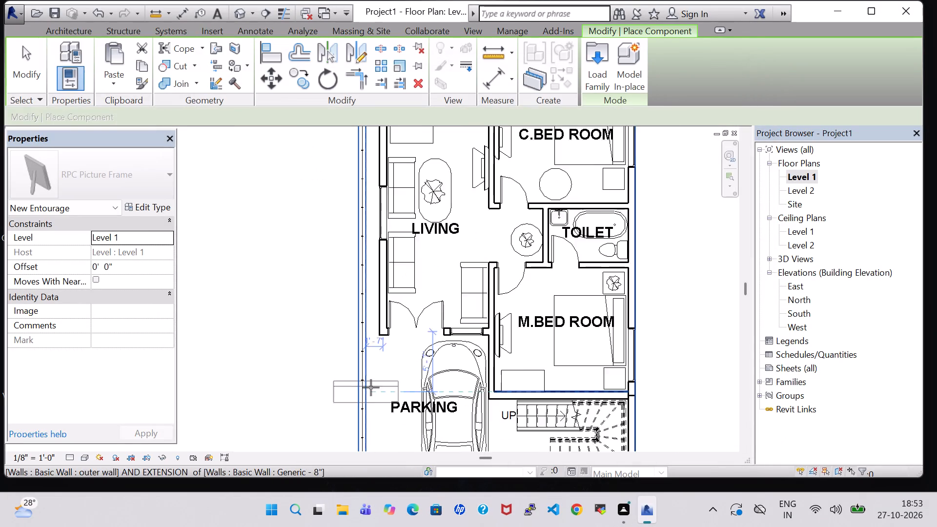
key(space)
key(space)
middle_drag(394, 404, 409, 337)
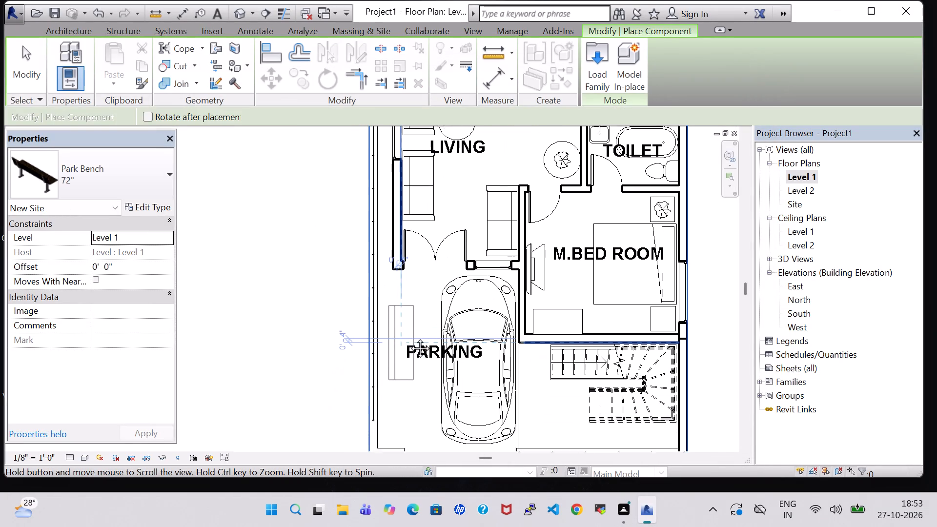
middle_drag(409, 337, 412, 324)
click(394, 338)
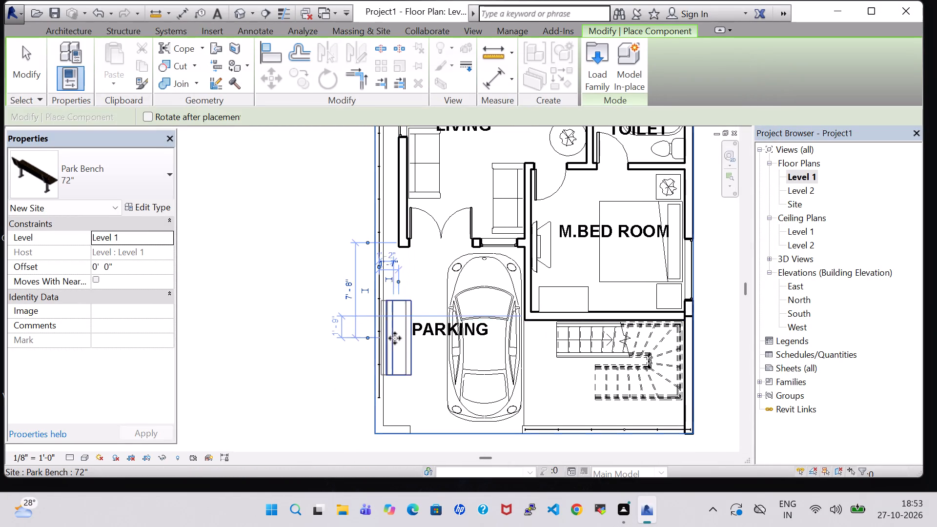
key(Escape)
key(Escape)
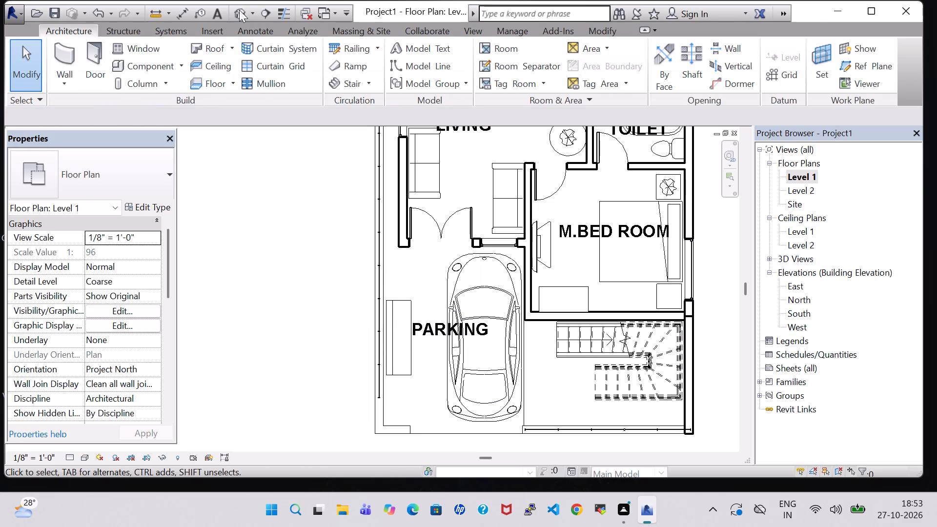
Inspect the park bench beside the car in the 3D view.
click(239, 10)
shift+middle_drag(622, 318, 591, 319)
scroll(400, 351, up, 5)
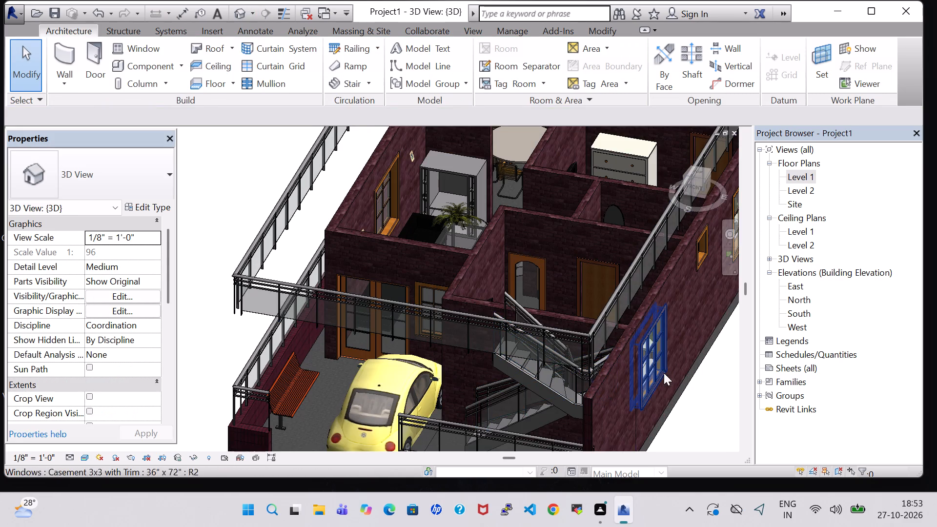
scroll(696, 390, down, 2)
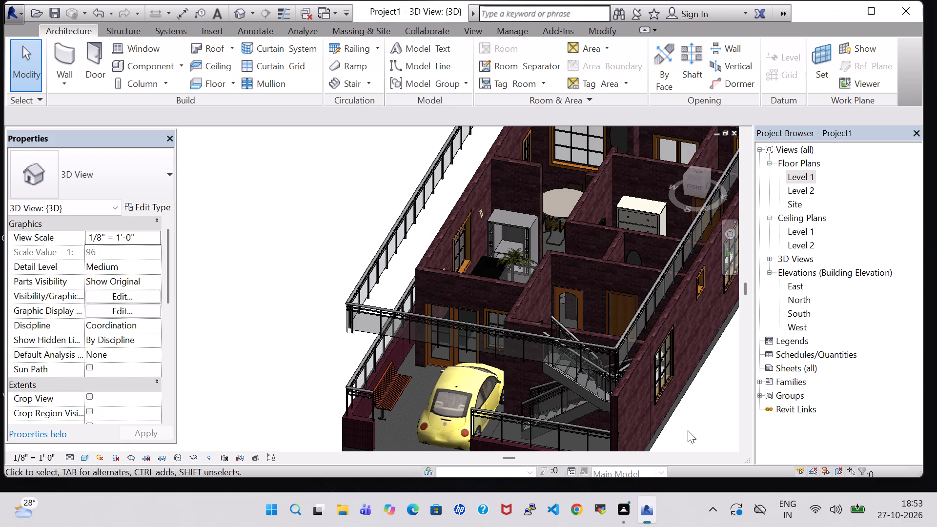
middle_drag(688, 430, 698, 431)
Return to the Level 1 floor plan and load the RPC Shrub family from the Planting folder as a component.
double_click(802, 175)
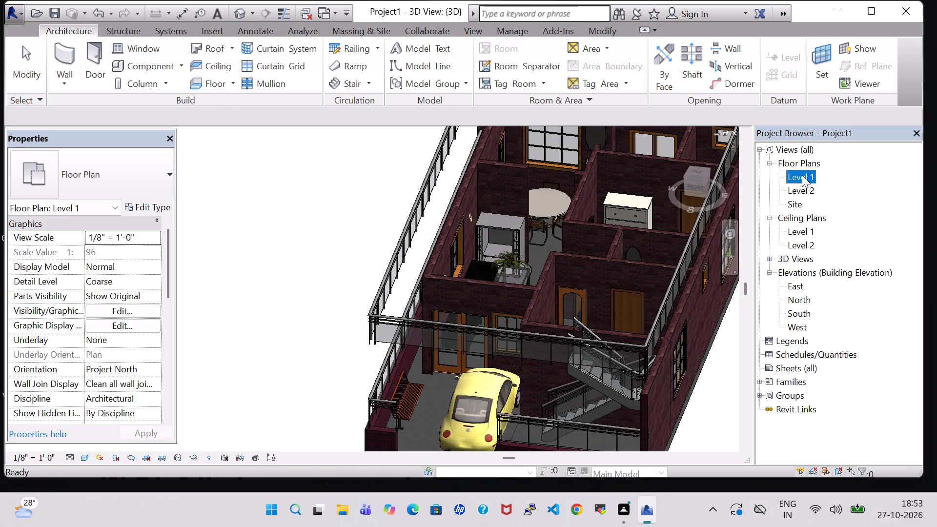
scroll(545, 263, down, 1)
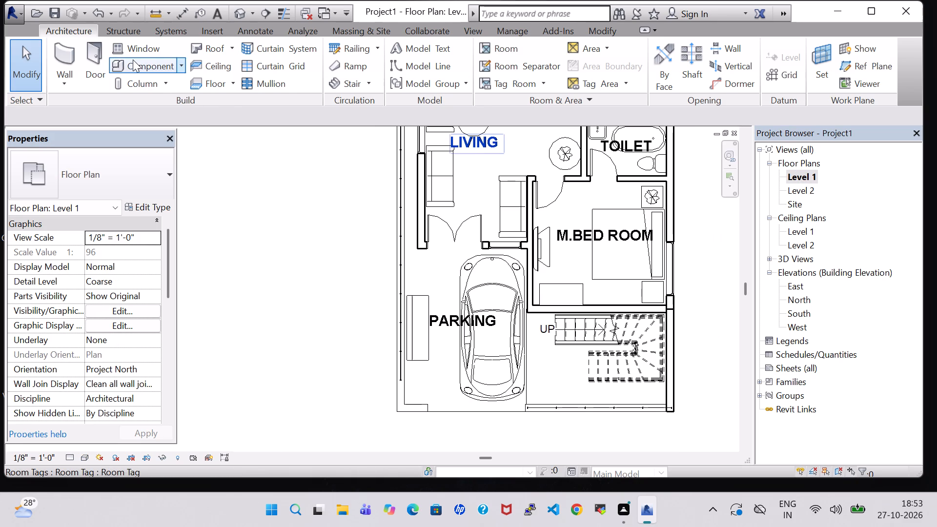
click(133, 60)
click(602, 70)
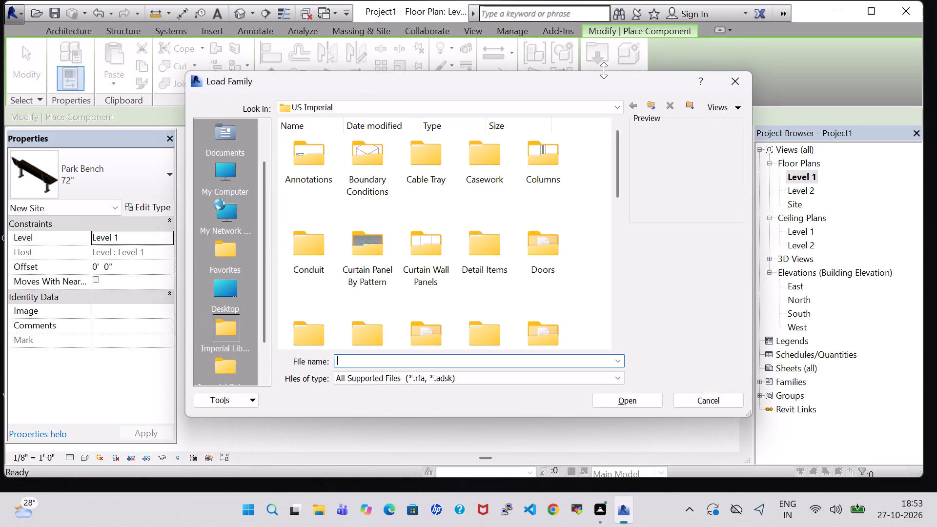
scroll(534, 139, down, 2)
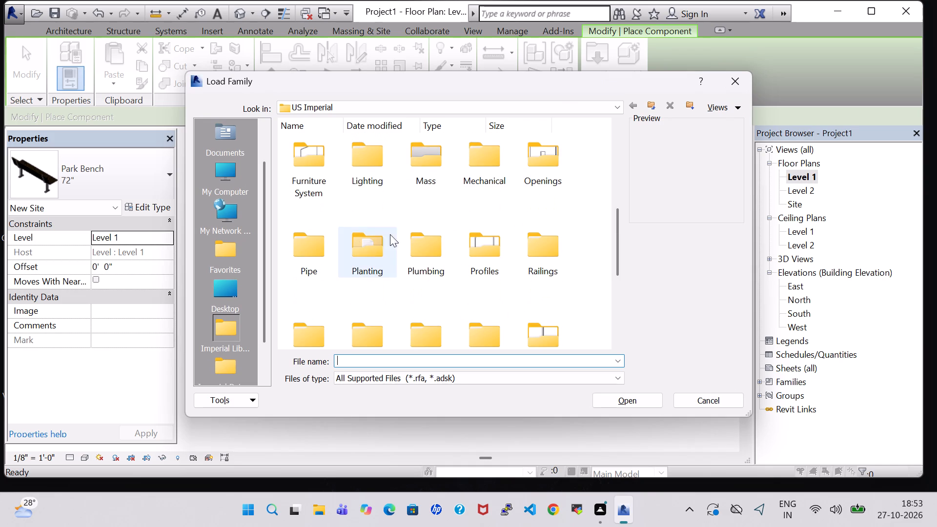
triple_click(351, 237)
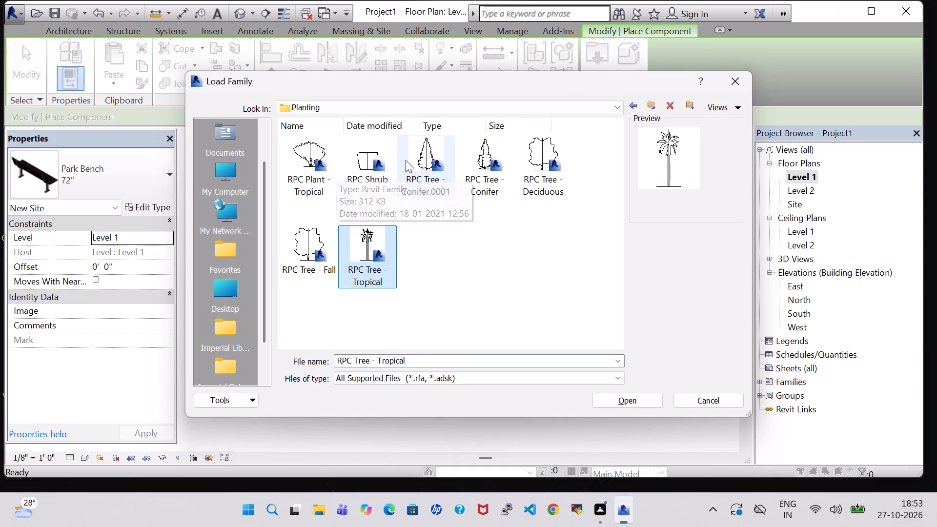
click(362, 165)
click(621, 401)
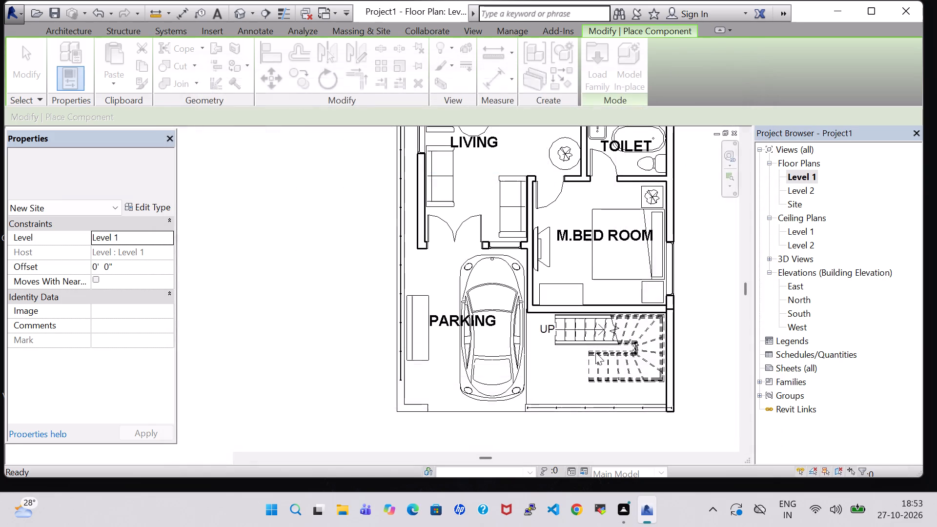
Place three RPC Shrub Acacia 3'-6" plants in a row behind the front railing, about 2'-8" to 9'-10" from the stair's outer side wall.
scroll(595, 352, up, 4)
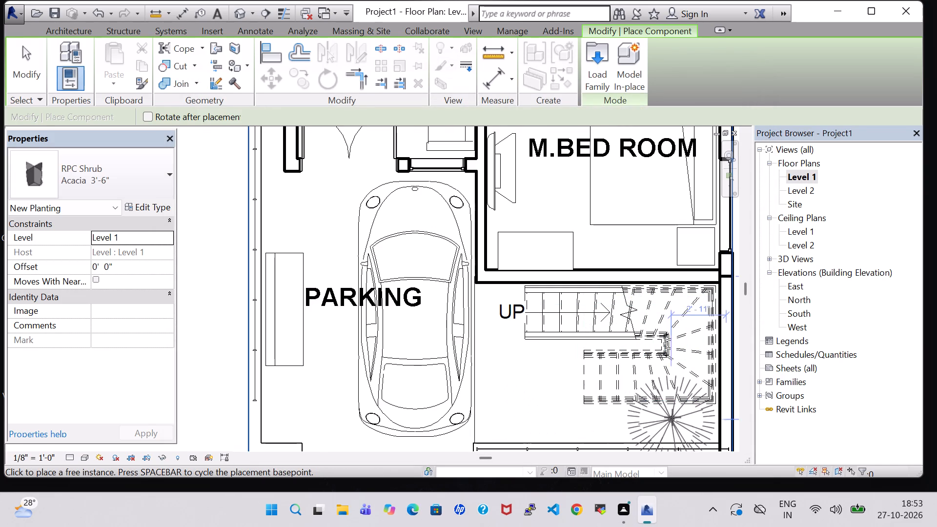
scroll(673, 416, up, 3)
middle_drag(673, 416, 625, 321)
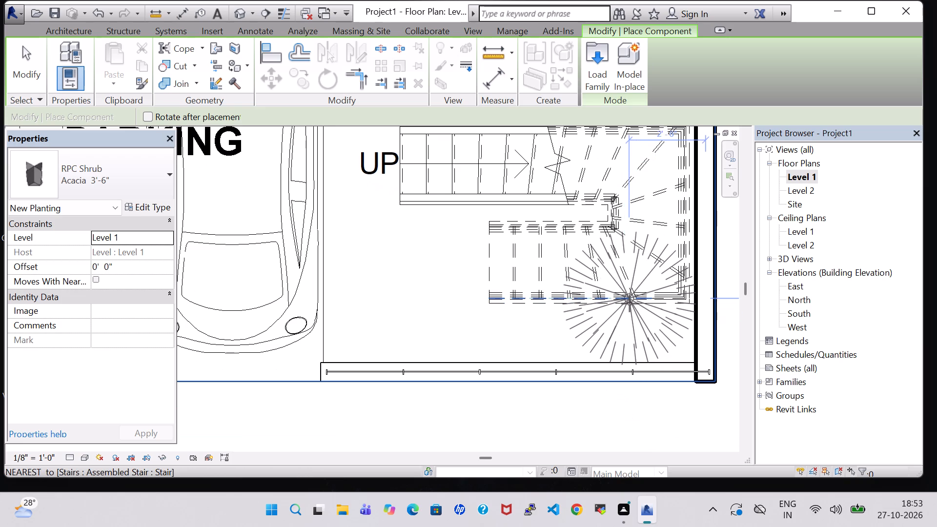
click(630, 304)
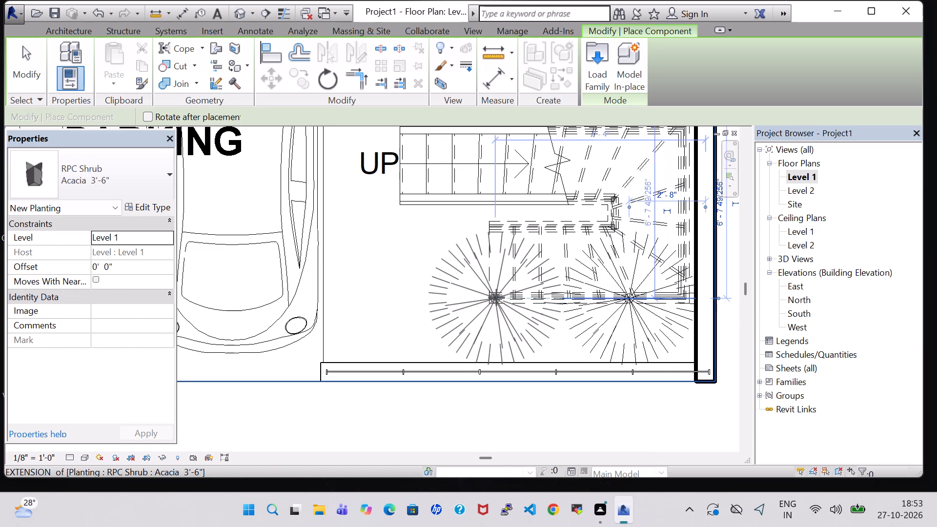
click(505, 297)
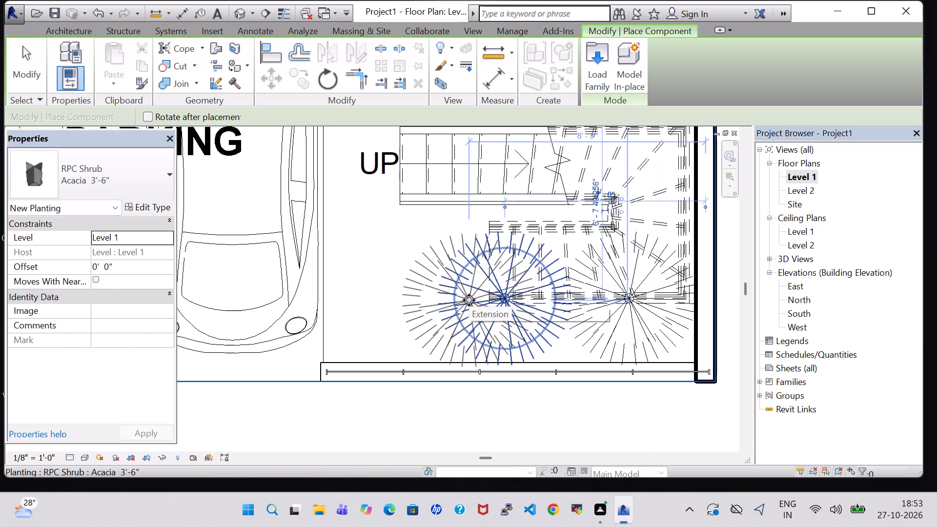
click(425, 300)
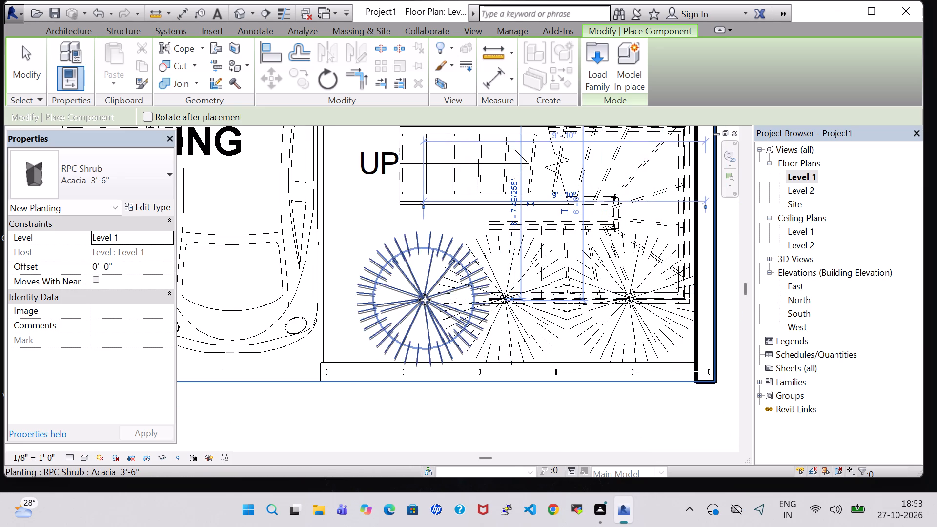
key(Escape)
key(Escape)
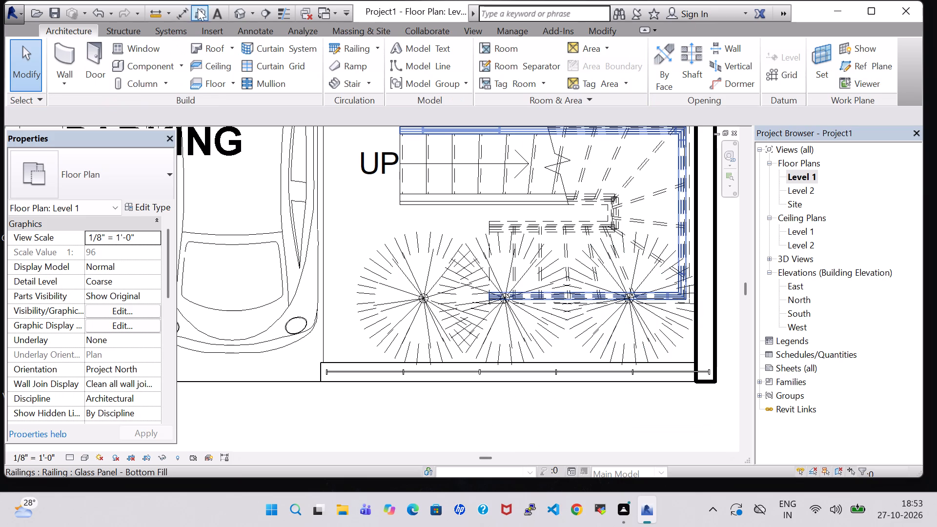
Examine the shrubs beside the staircase and the parking area in the 3D view from the front, above and the side.
click(234, 10)
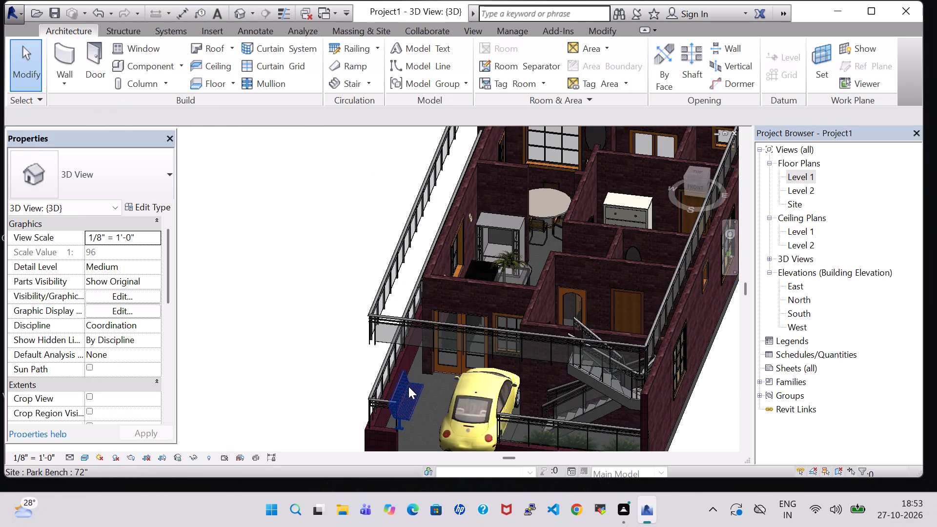
shift+middle_drag(333, 369, 378, 377)
shift+middle_click(378, 377)
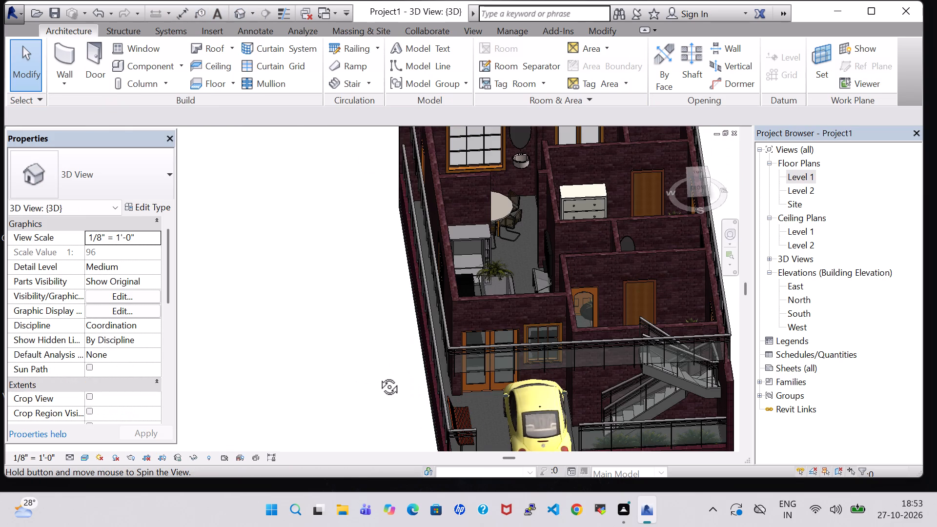
middle_drag(371, 357, 222, 309)
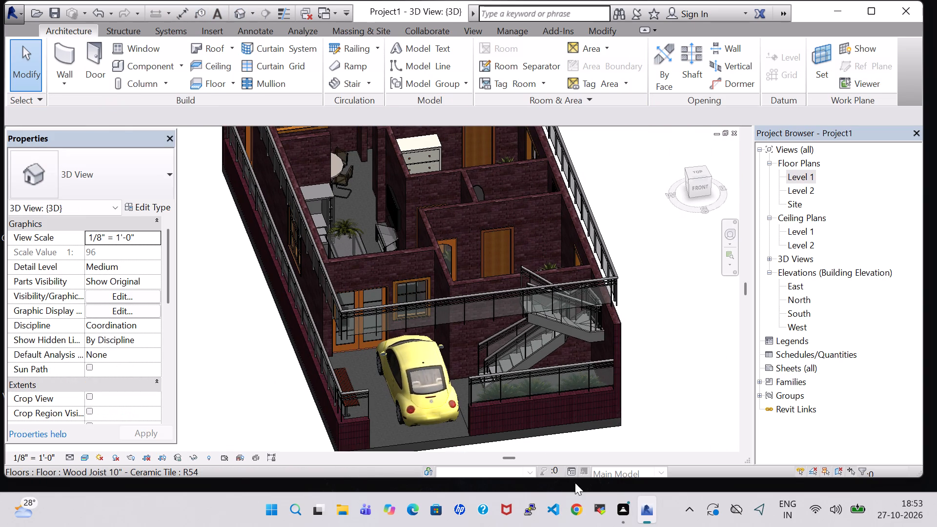
click(667, 328)
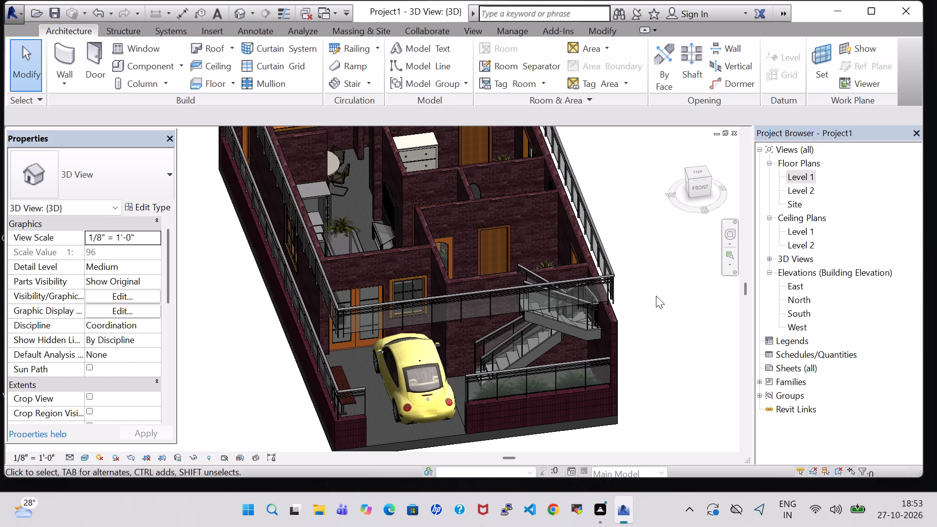
shift+middle_drag(656, 296, 651, 364)
middle_drag(649, 343, 648, 329)
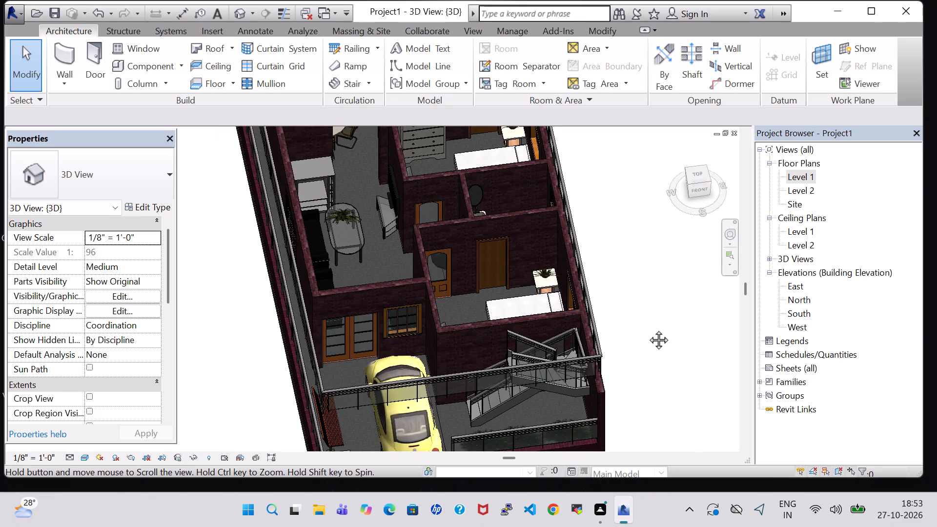
middle_drag(648, 329, 619, 262)
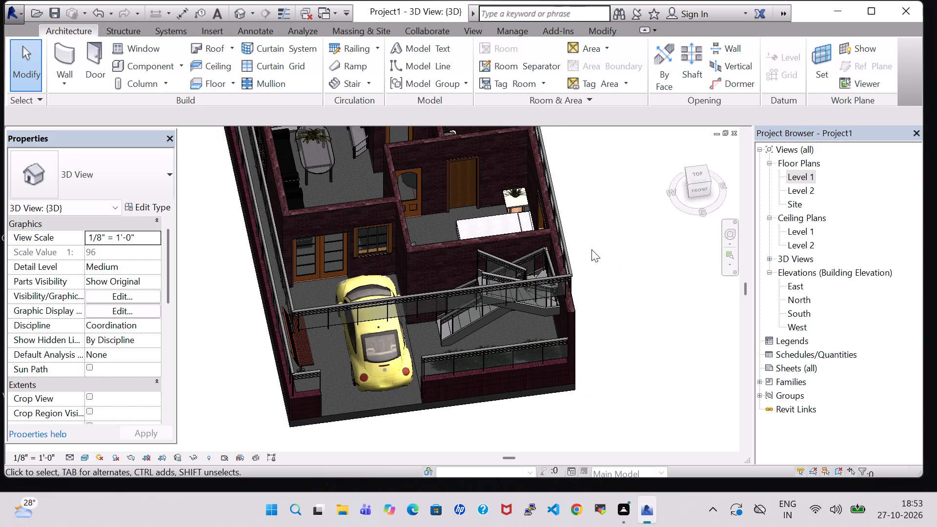
scroll(591, 249, up, 1)
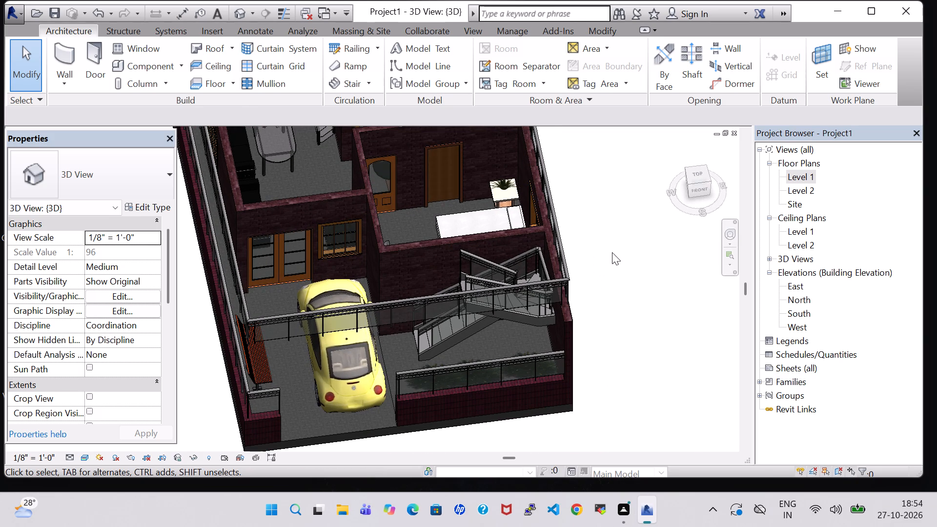
shift+middle_drag(612, 252, 611, 346)
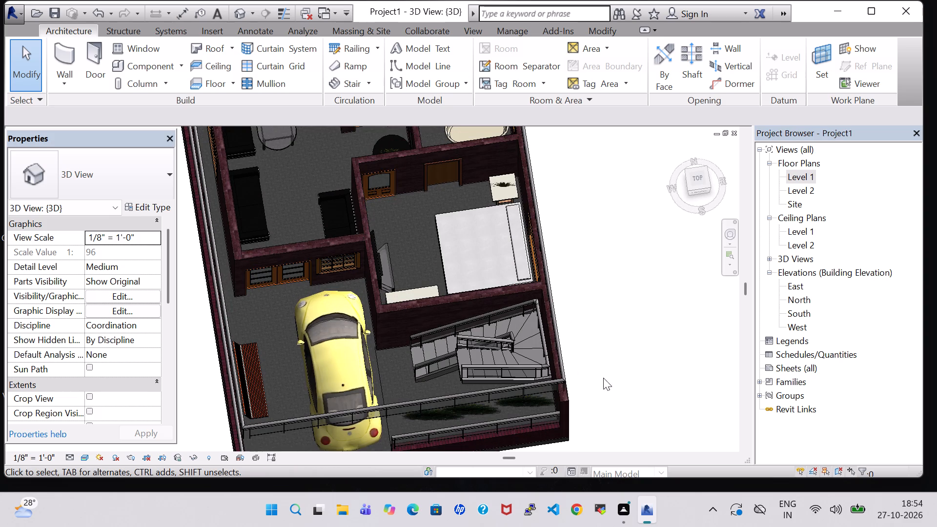
middle_drag(603, 378, 615, 284)
middle_drag(624, 335, 677, 335)
In the Level 1 floor plan, nudge the RPC Beetle car one increment toward the park bench, its centre about 3'-5" from M.BED ROOM's wall.
double_click(802, 176)
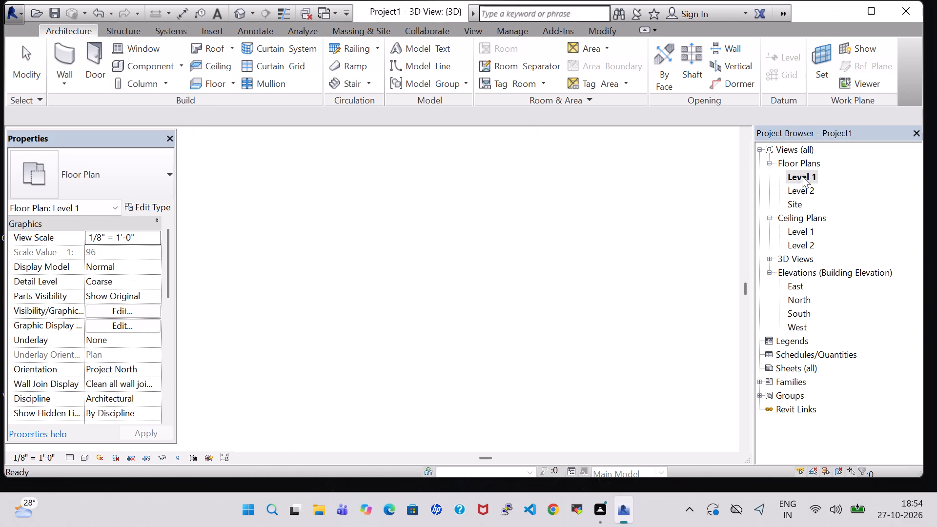
scroll(572, 391, down, 3)
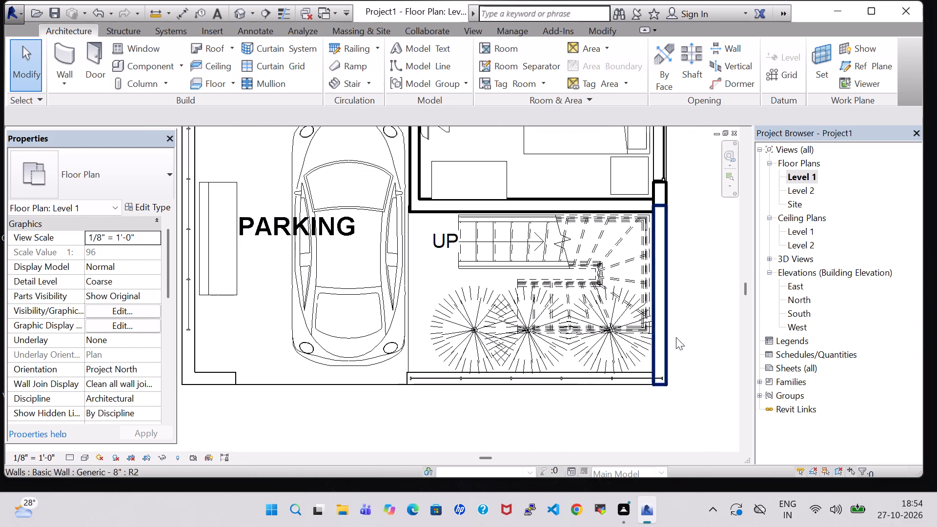
click(697, 315)
scroll(697, 315, down, 3)
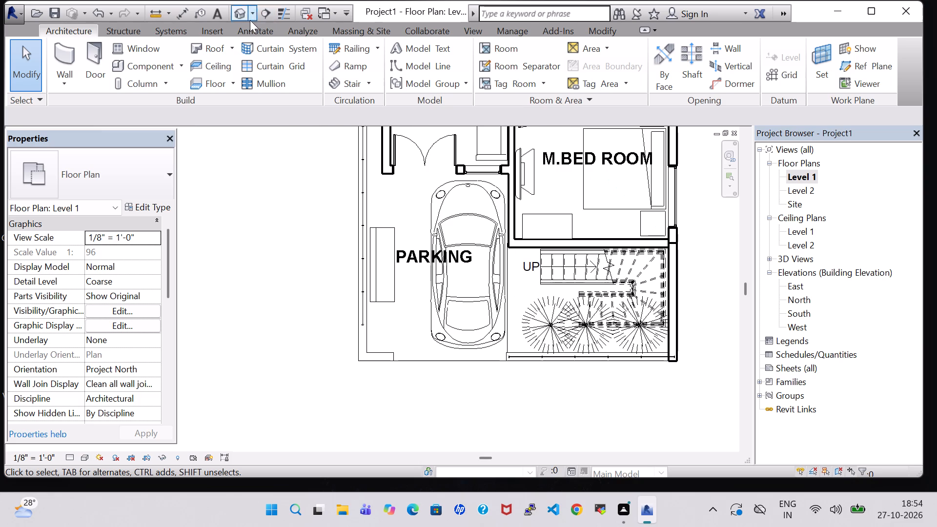
scroll(282, 191, down, 1)
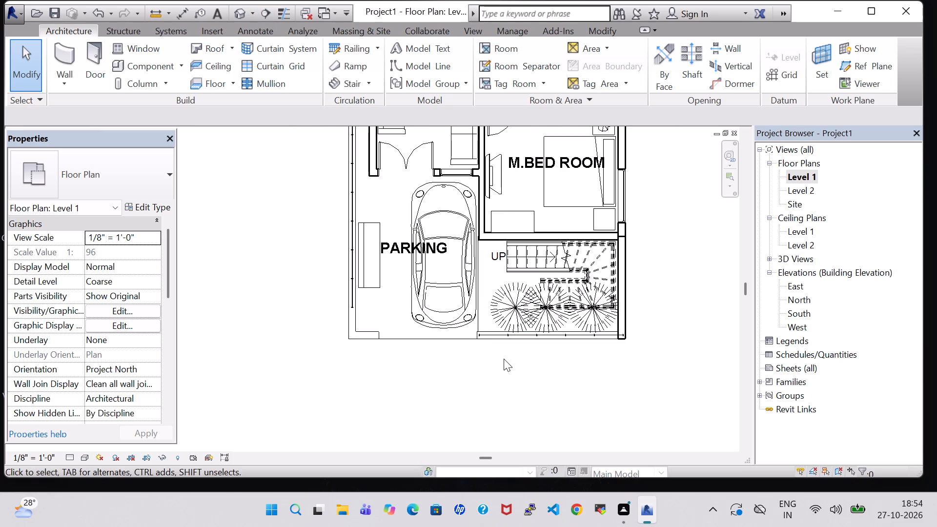
click(464, 278)
key(Left)
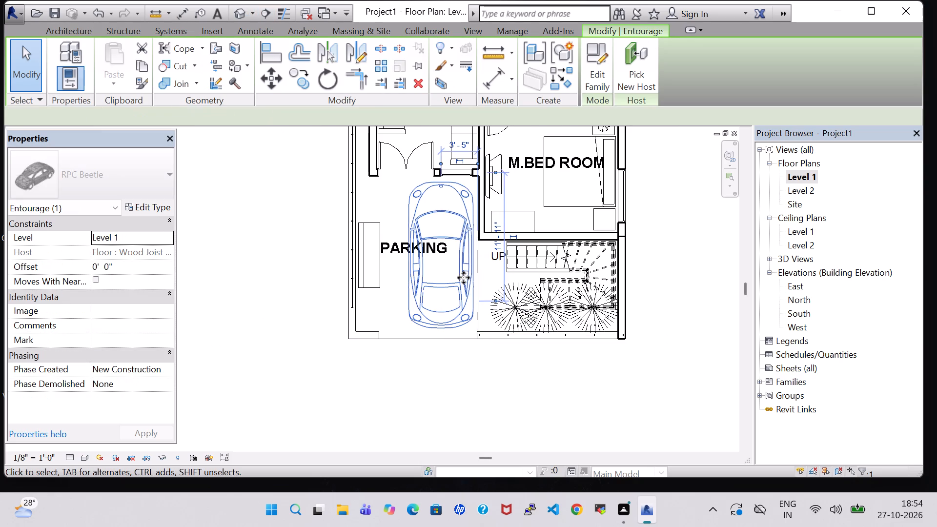
click(665, 271)
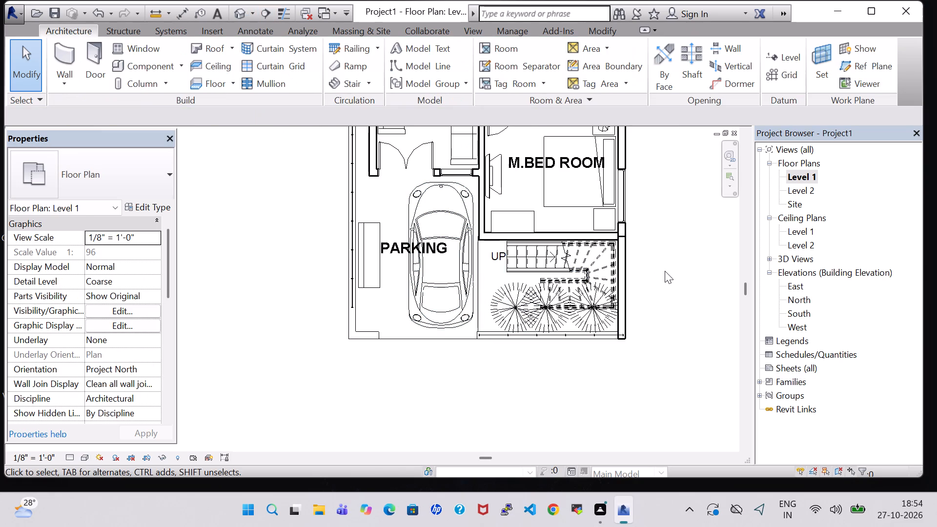
Examine the car, park bench, staircase and shrubs in the 3D view from the side and front corners.
scroll(665, 271, down, 1)
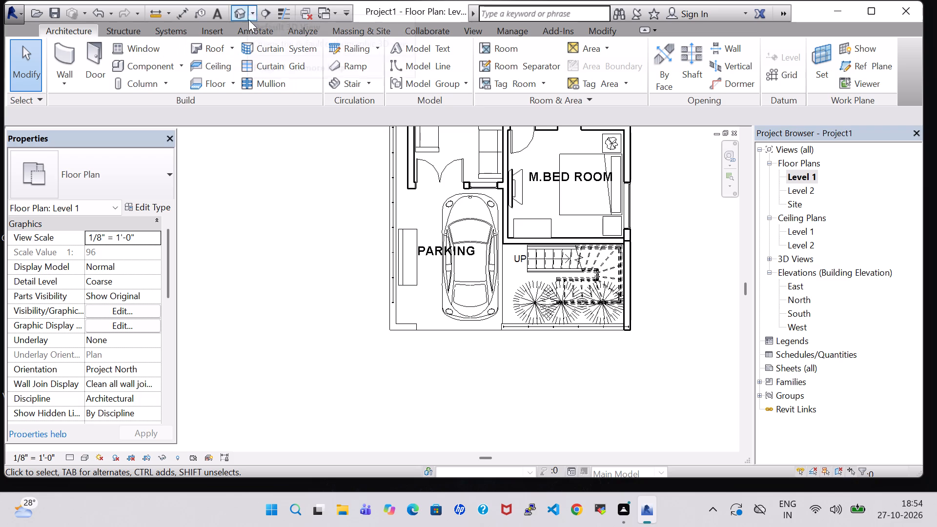
click(233, 11)
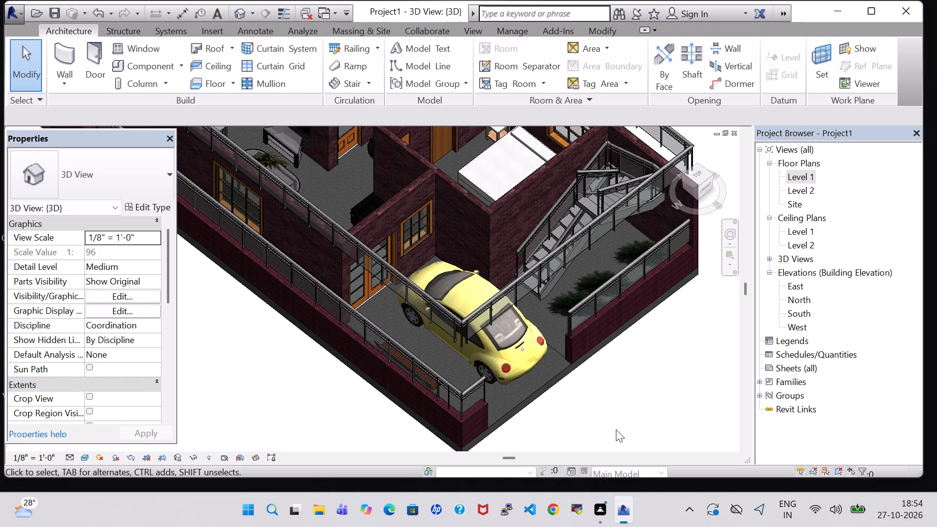
shift+middle_drag(607, 425, 644, 421)
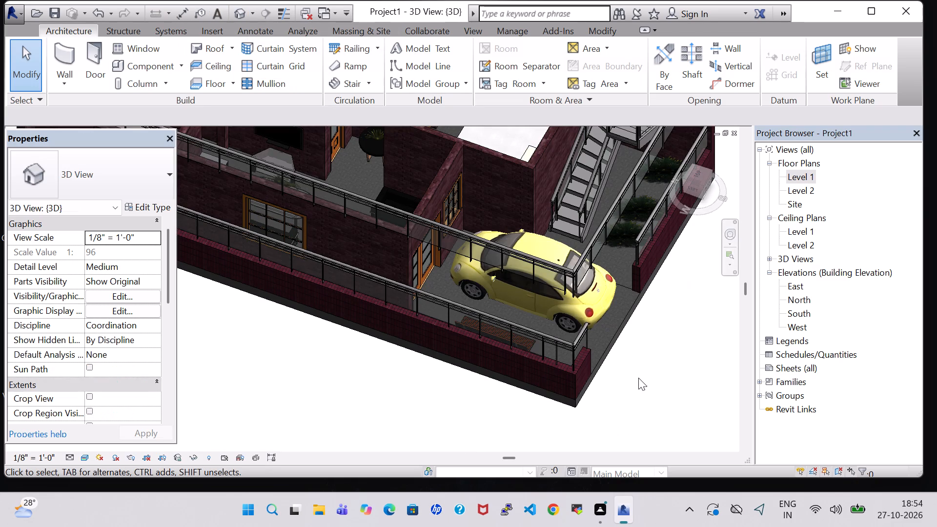
shift+middle_drag(640, 372, 546, 381)
shift+middle_drag(611, 353, 611, 347)
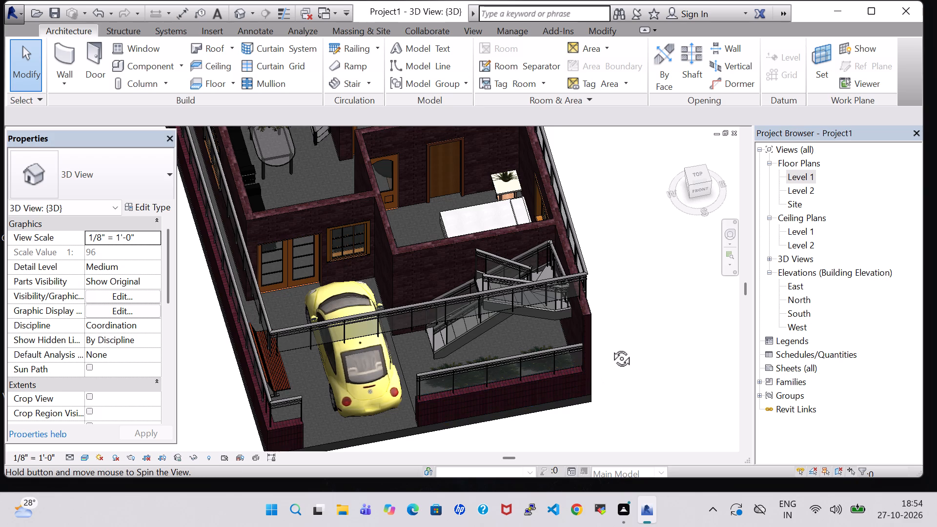
shift+middle_drag(611, 347, 600, 309)
shift+middle_drag(600, 307, 571, 309)
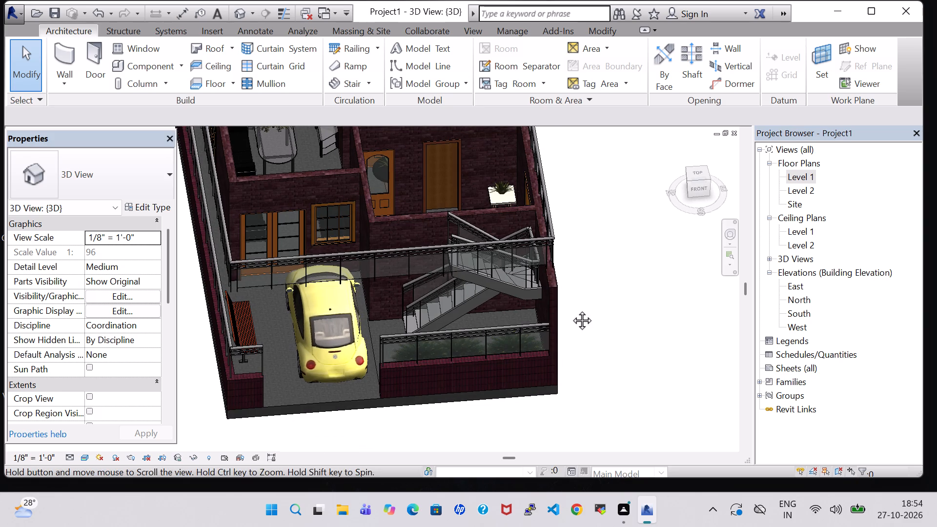
shift+middle_drag(571, 321, 567, 278)
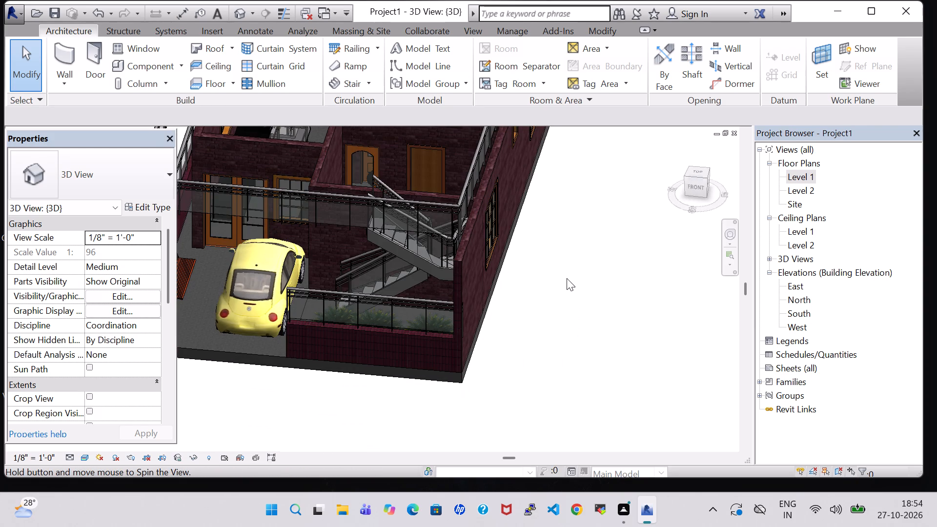
shift+middle_drag(548, 310, 548, 289)
middle_drag(547, 289, 551, 289)
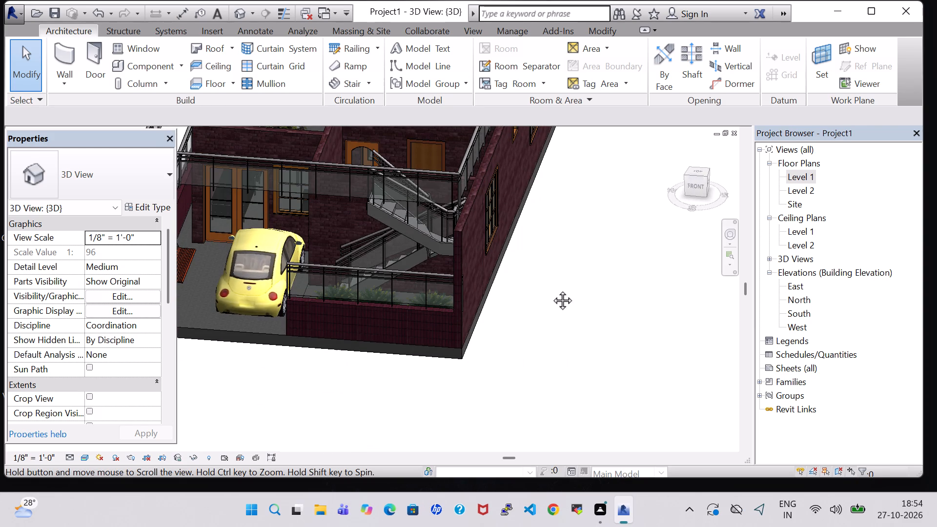
Examine the parked car, park bench, shrubs and staircase in the 3D view from the front, above and near eye level.
middle_drag(551, 289, 601, 290)
shift+middle_drag(579, 326, 607, 279)
middle_drag(626, 258, 595, 322)
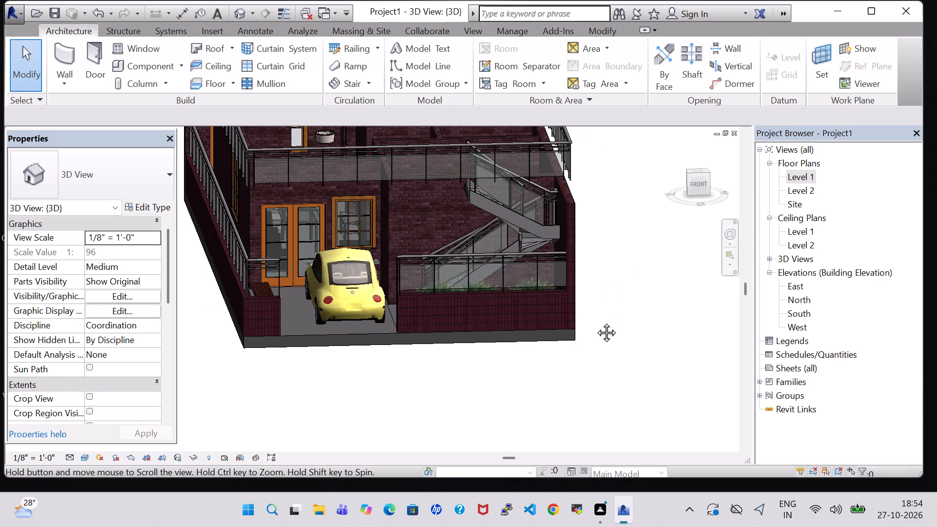
middle_drag(617, 294, 605, 261)
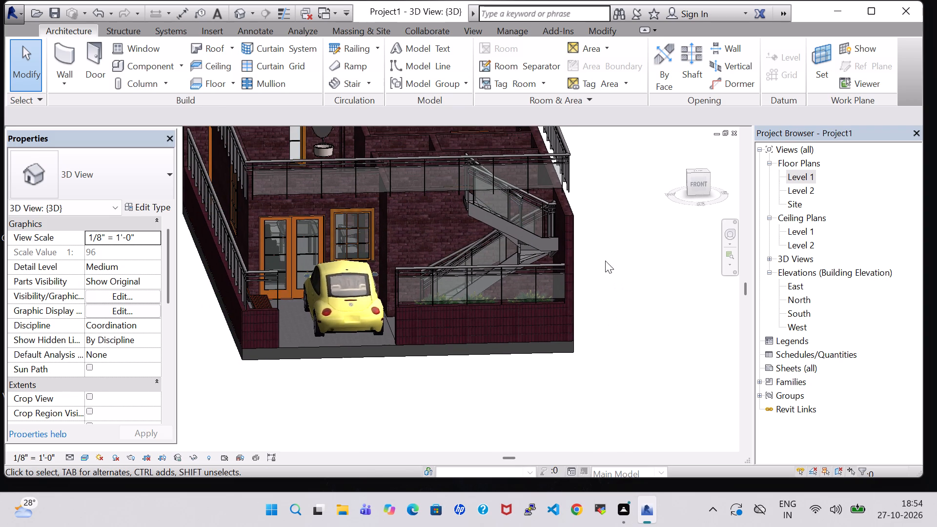
middle_drag(632, 236, 647, 281)
middle_drag(645, 288, 662, 324)
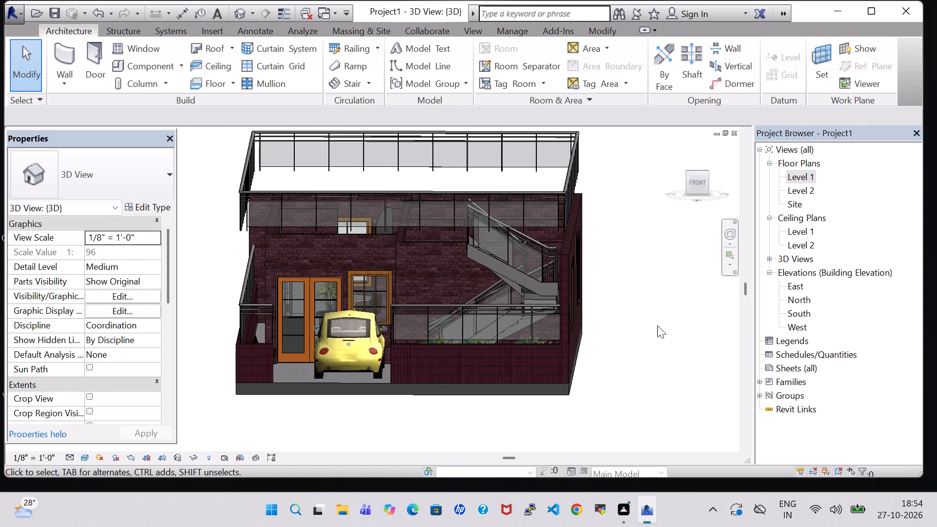
Turn on the Roofs category in the 3D view's Visibility/Graphic Overrides.
text(VV)
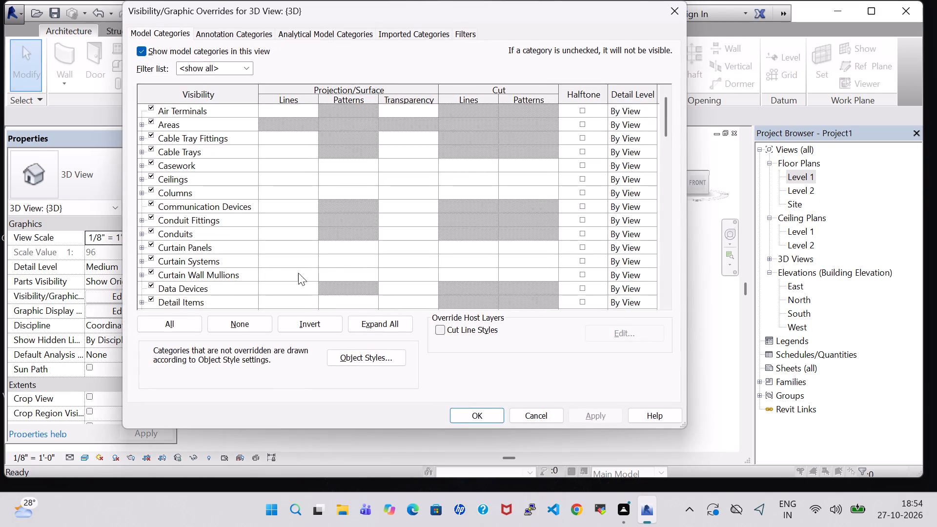
click(215, 279)
key(r)
scroll(215, 279, down, 6)
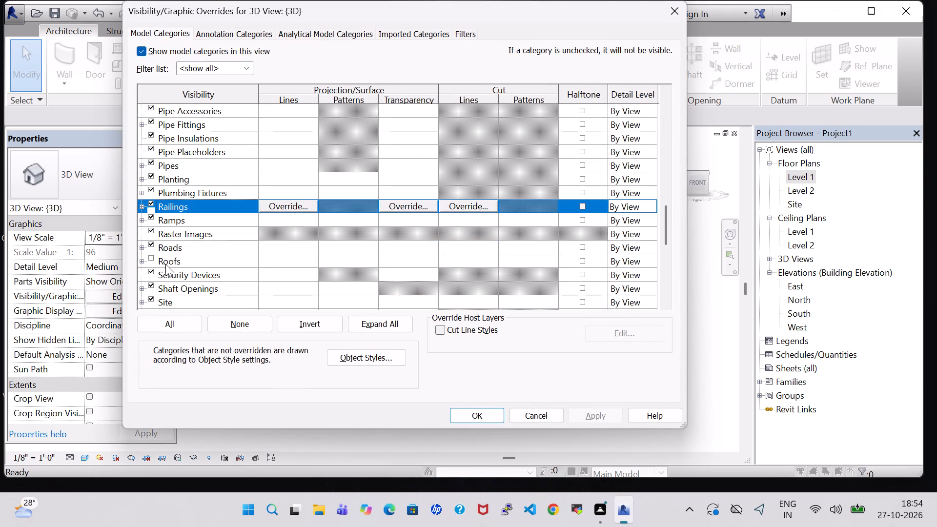
click(151, 257)
click(588, 414)
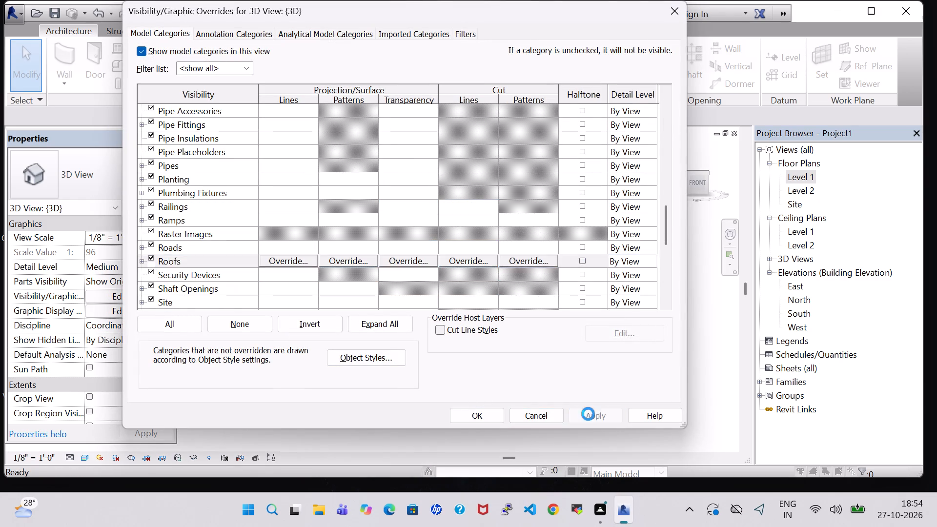
click(479, 418)
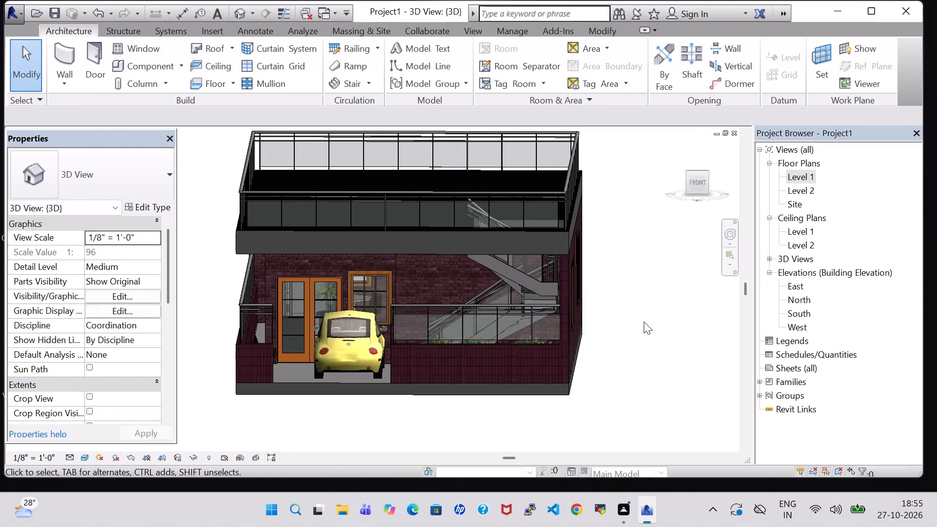
click(644, 322)
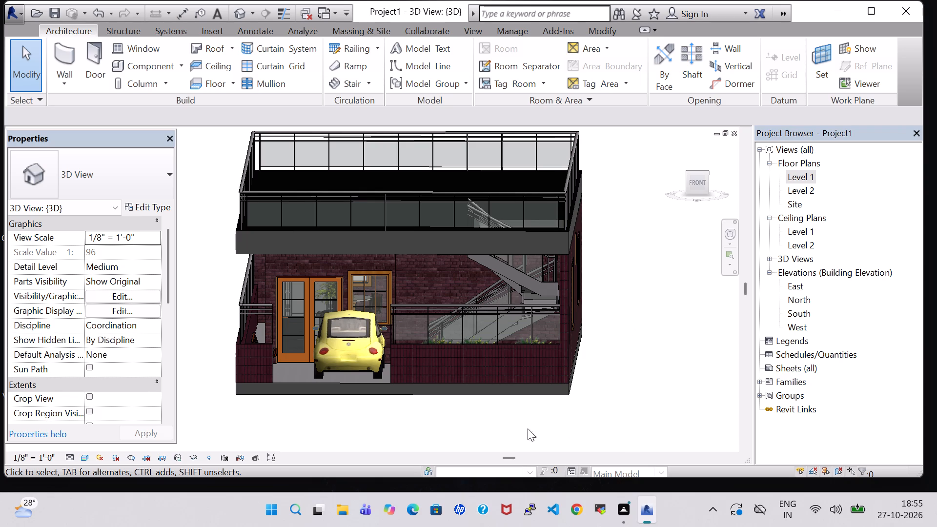
Examine the roofed house, its railings, parking area and side wall windows in the 3D view from both front corners.
shift+middle_drag(454, 420, 493, 422)
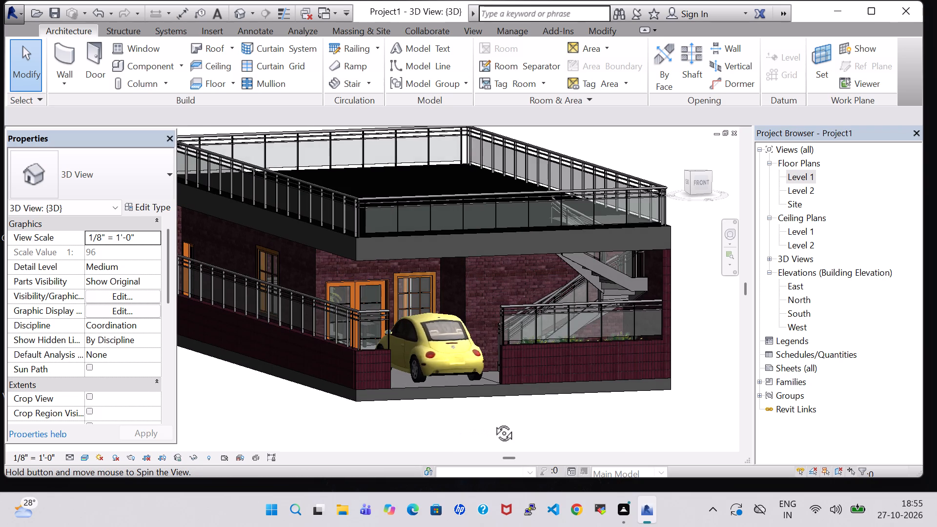
shift+middle_drag(713, 318, 700, 326)
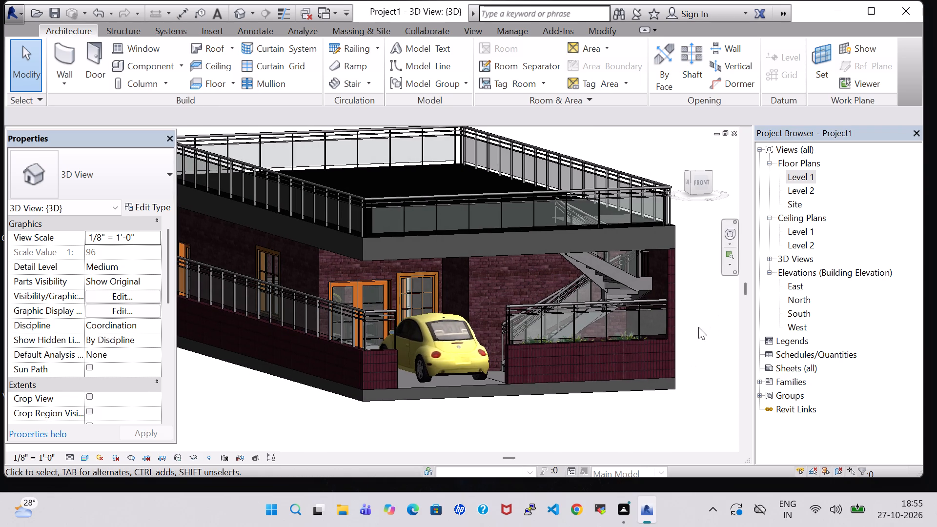
shift+middle_drag(698, 327, 634, 337)
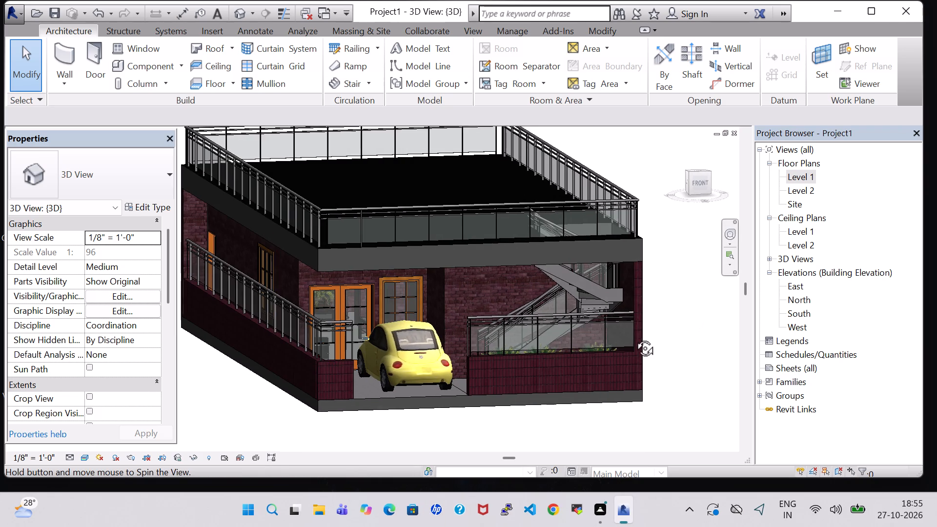
middle_drag(552, 412, 573, 412)
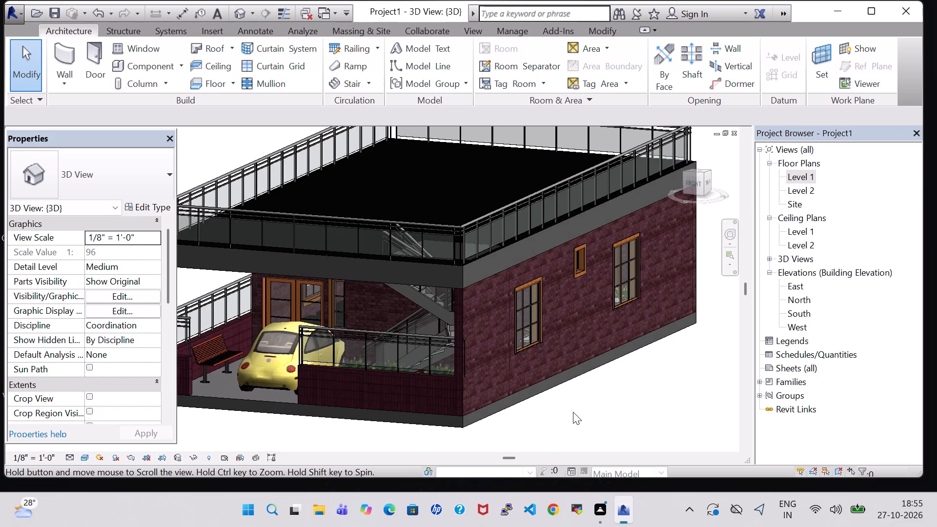
scroll(572, 411, down, 1)
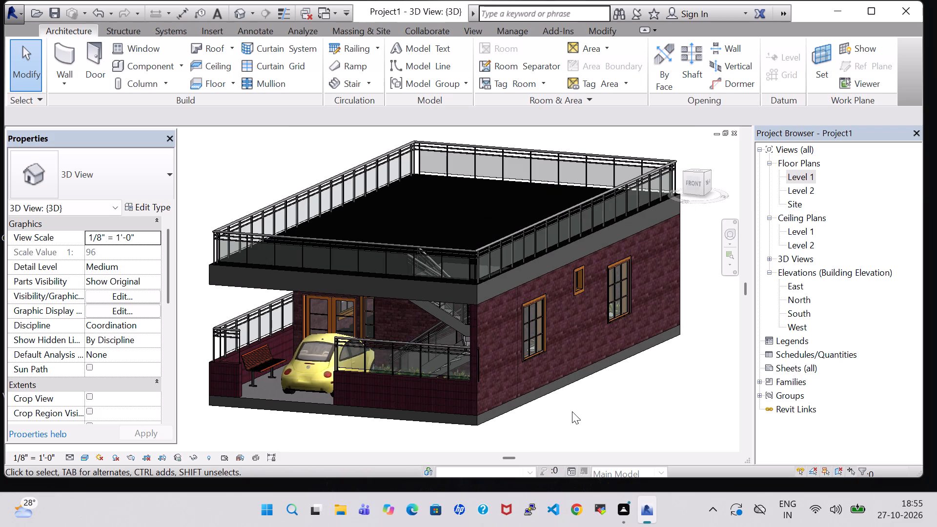
middle_drag(558, 417, 569, 417)
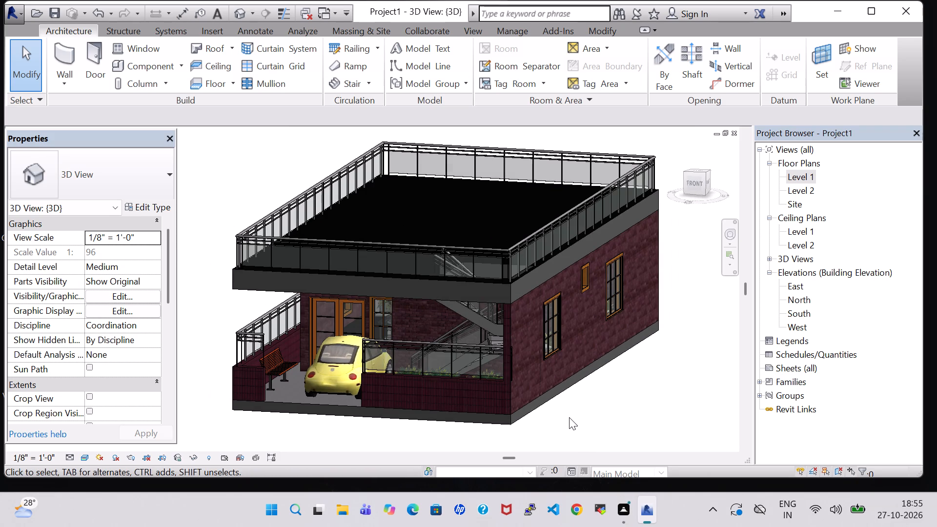
scroll(569, 417, up, 1)
middle_drag(576, 402, 587, 402)
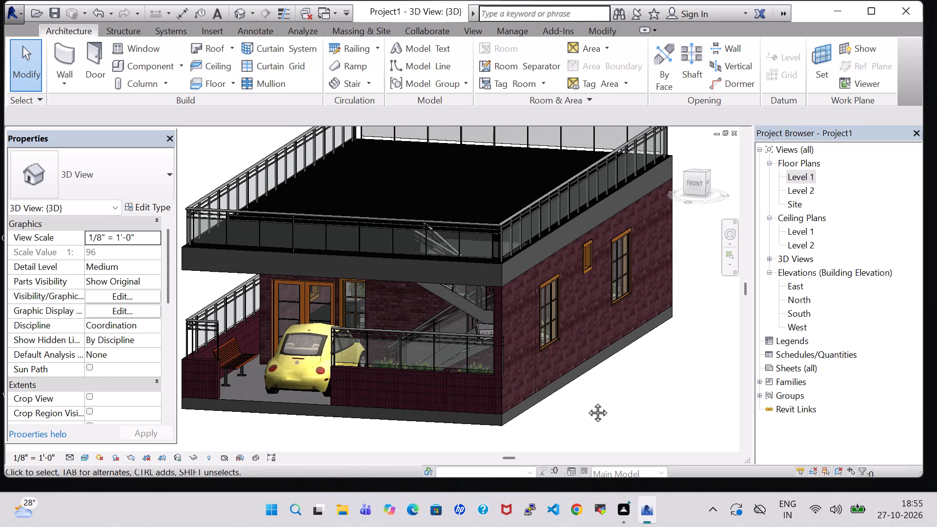
middle_drag(587, 402, 594, 402)
middle_drag(613, 395, 614, 380)
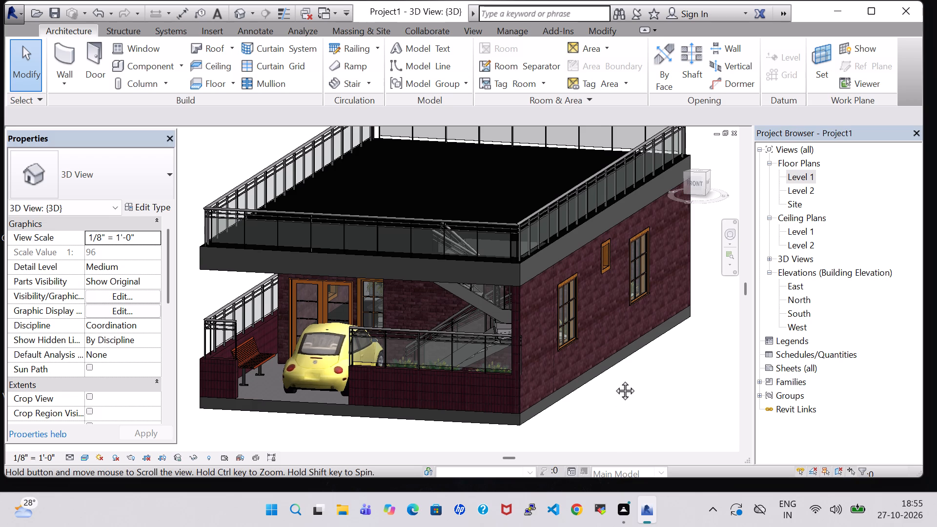
scroll(614, 380, down, 1)
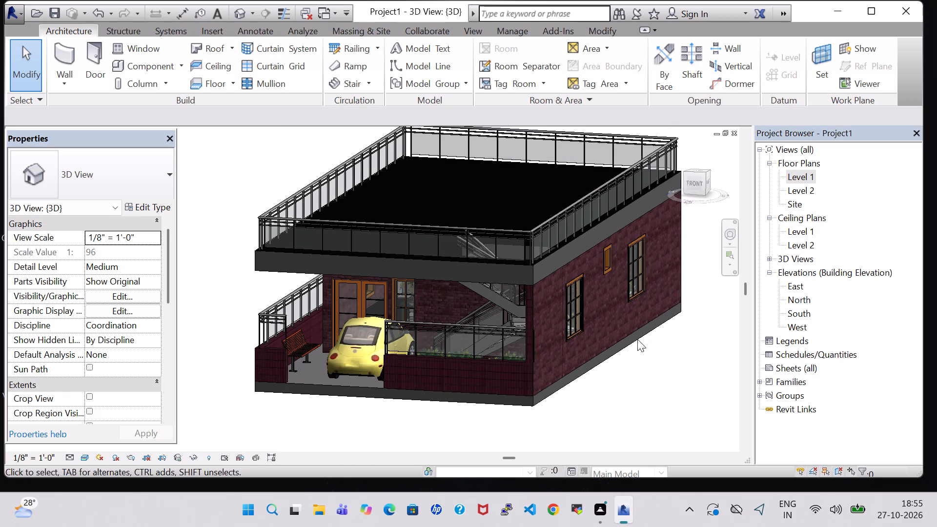
In the Level 1 floor plan, nudge the KITCHEN room tag three increments toward DINNING and one increment down.
double_click(809, 173)
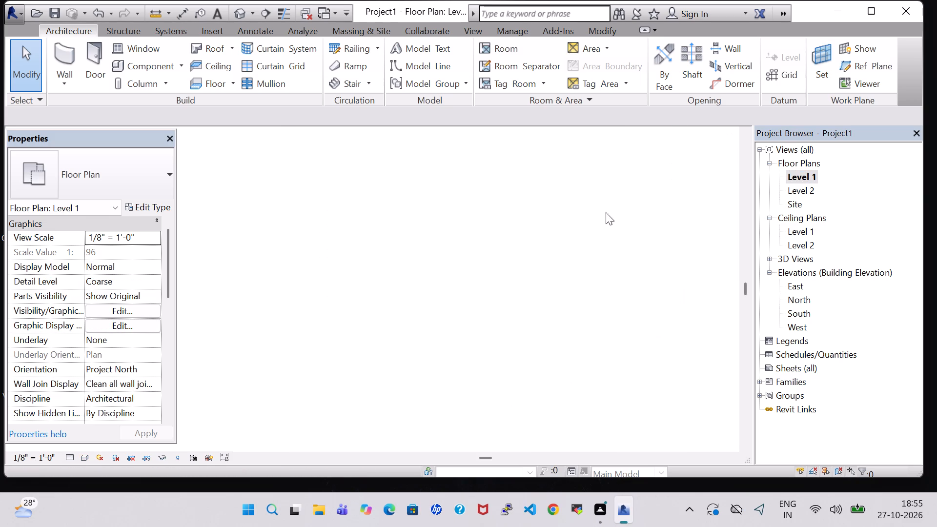
scroll(489, 250, down, 1)
scroll(537, 239, down, 3)
click(641, 199)
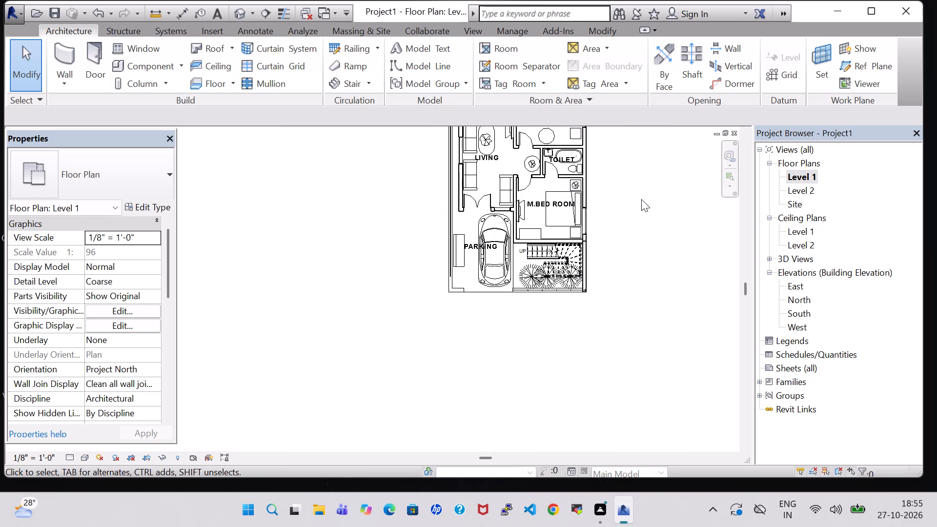
middle_drag(641, 199, 629, 293)
scroll(629, 293, down, 2)
middle_drag(636, 211, 628, 256)
scroll(628, 256, up, 4)
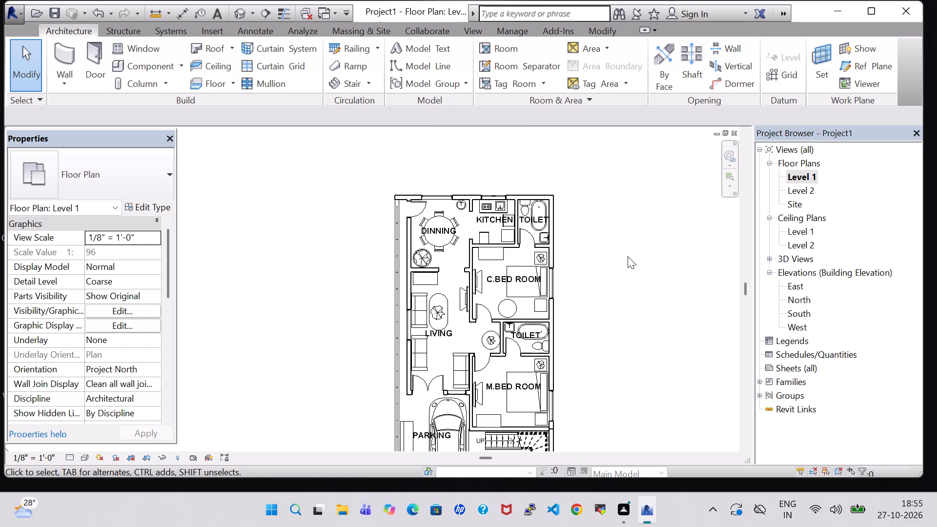
scroll(628, 256, up, 3)
click(386, 191)
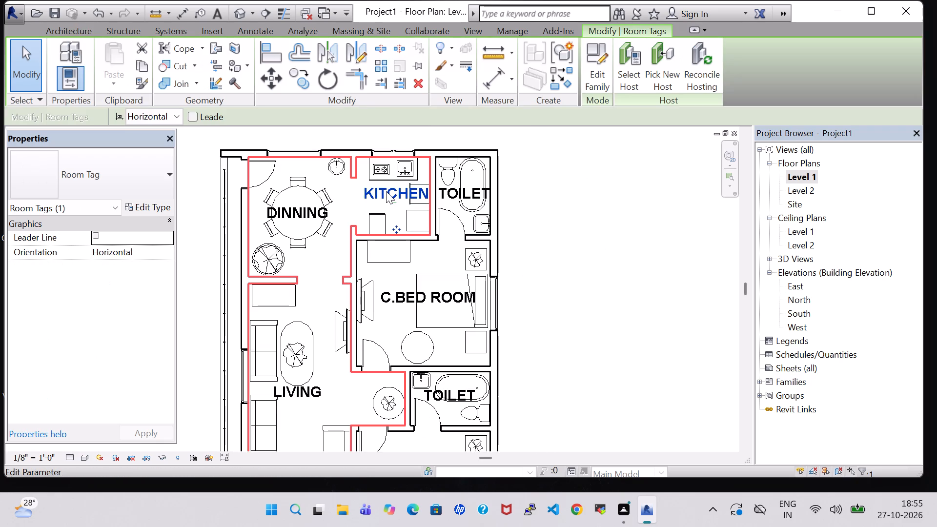
key(Left)
key(Left)
key(Left)
key(Down)
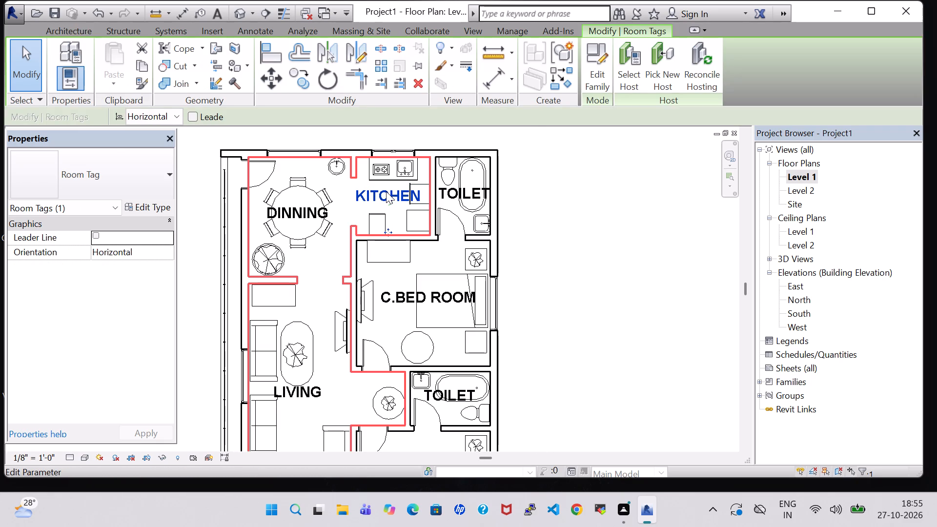
click(601, 195)
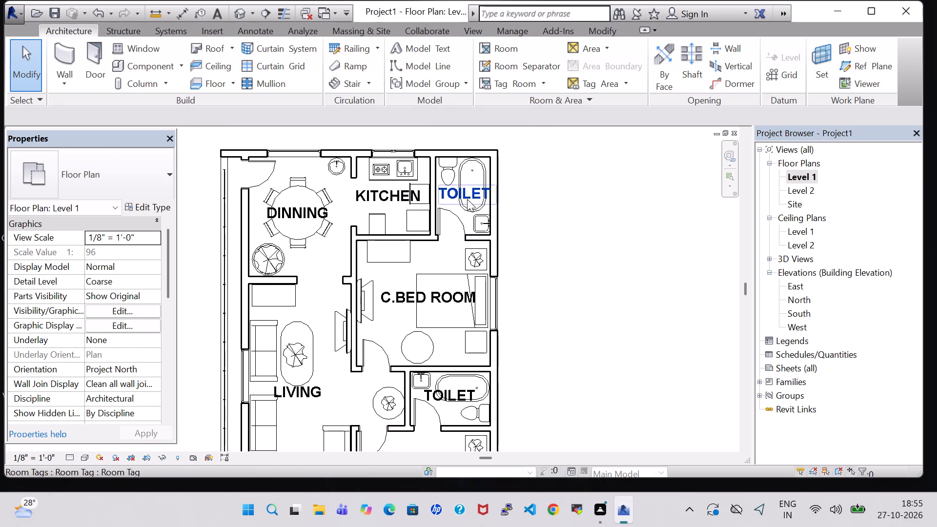
Nudge the LIVING room tag three increments down and seven increments right, clear of the sofa and oval table.
click(311, 394)
key(Down)
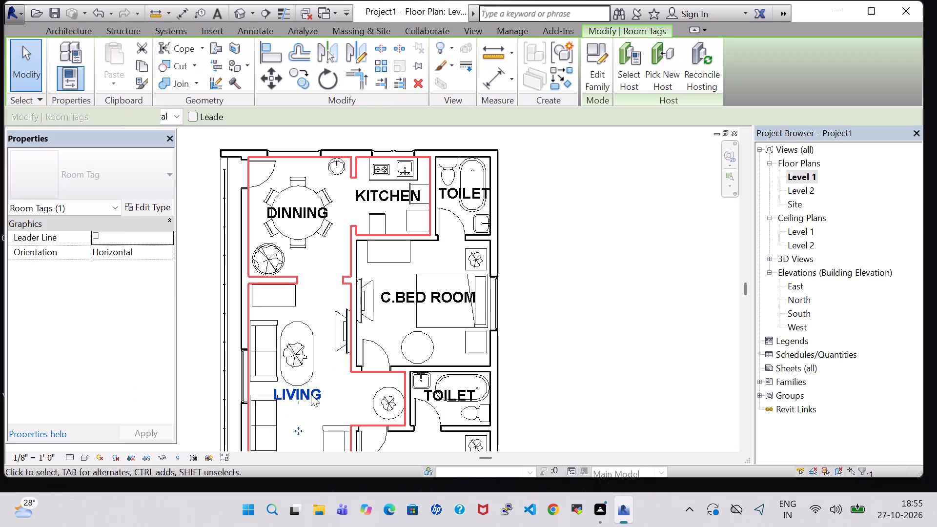
key(Down)
key(Down)
key(Right)
key(Right)
key(Right)
key(Right)
key(Right)
key(Right)
key(Right)
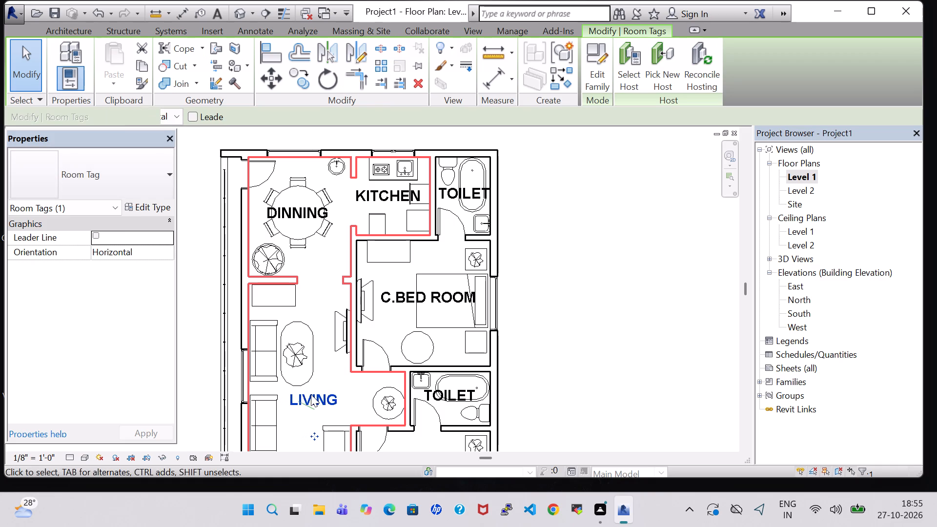
click(604, 311)
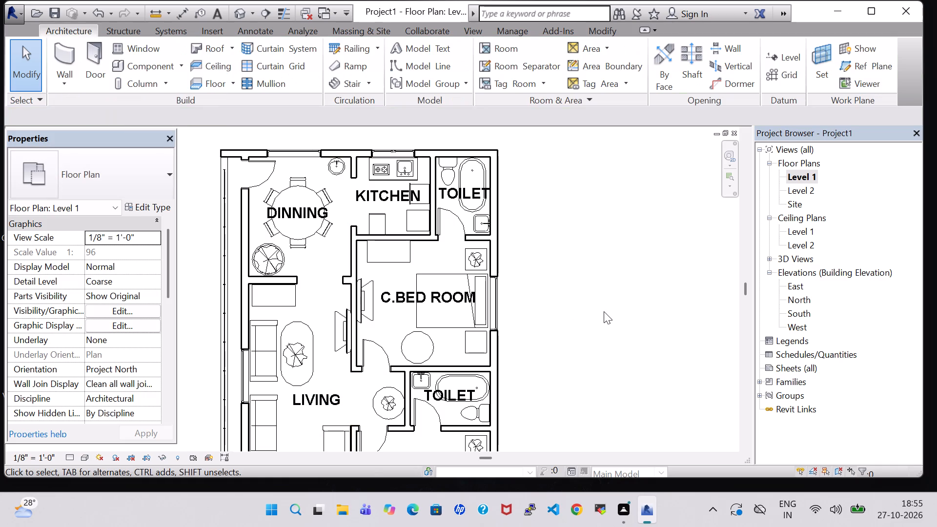
Nudge the C.BED ROOM room tag a net two increments left, toward the LIVING room.
middle_drag(599, 311, 608, 218)
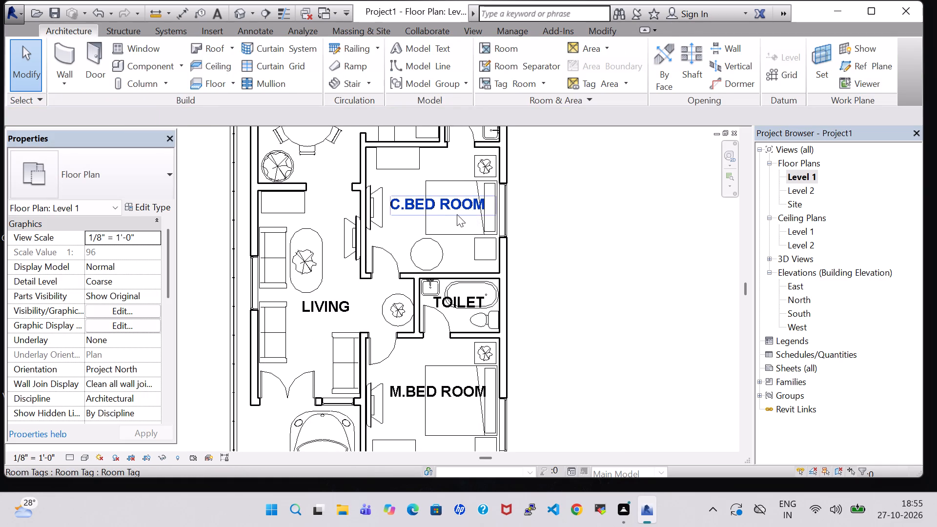
click(457, 214)
key(Left)
key(Left)
key(Left)
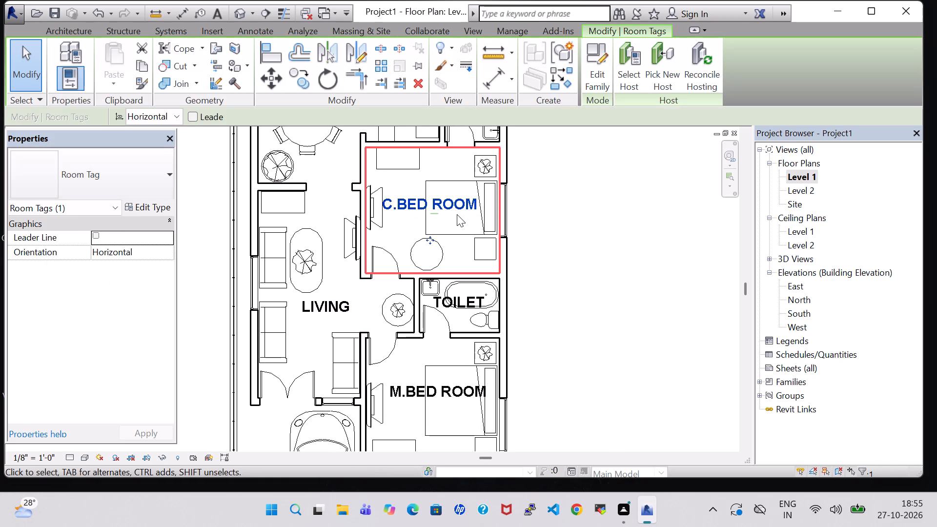
key(Right)
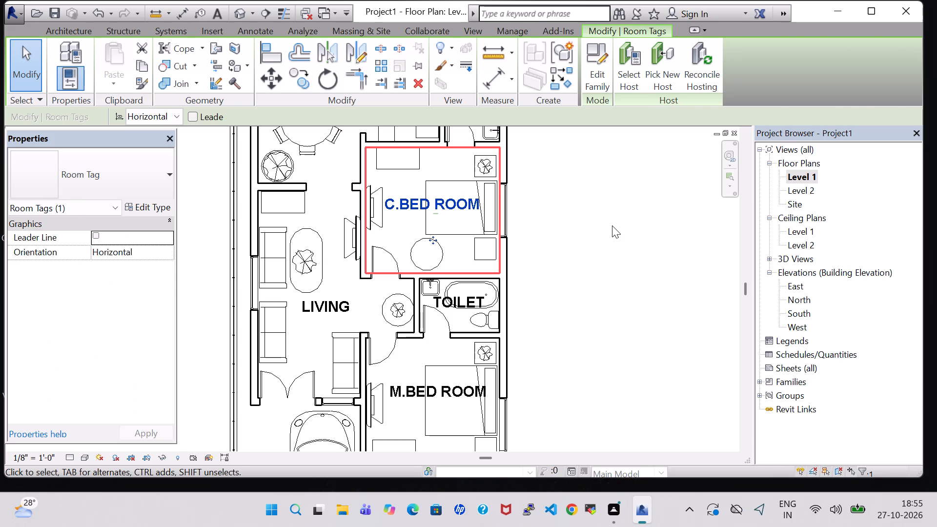
click(611, 226)
Nudge the M.BED ROOM room tag three increments down and one increment left.
scroll(611, 226, down, 1)
middle_drag(622, 331, 613, 253)
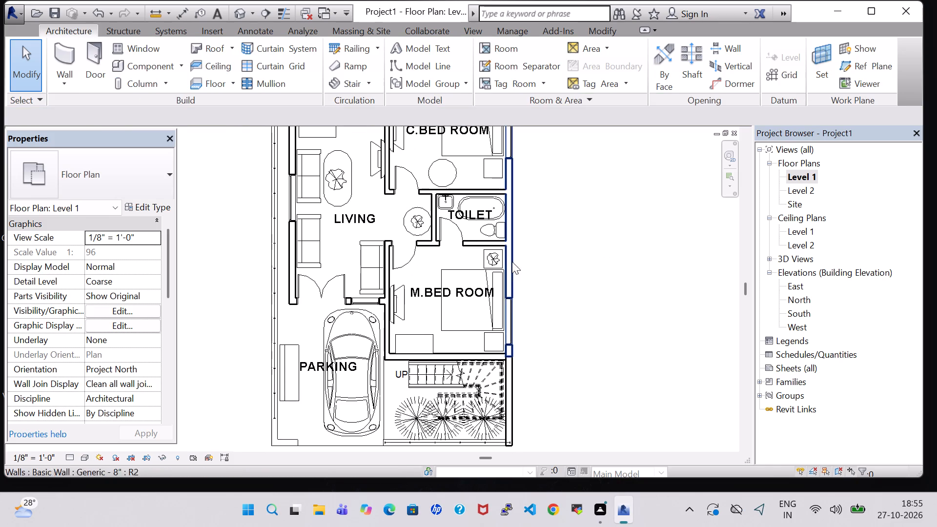
click(450, 290)
key(Down)
key(Down)
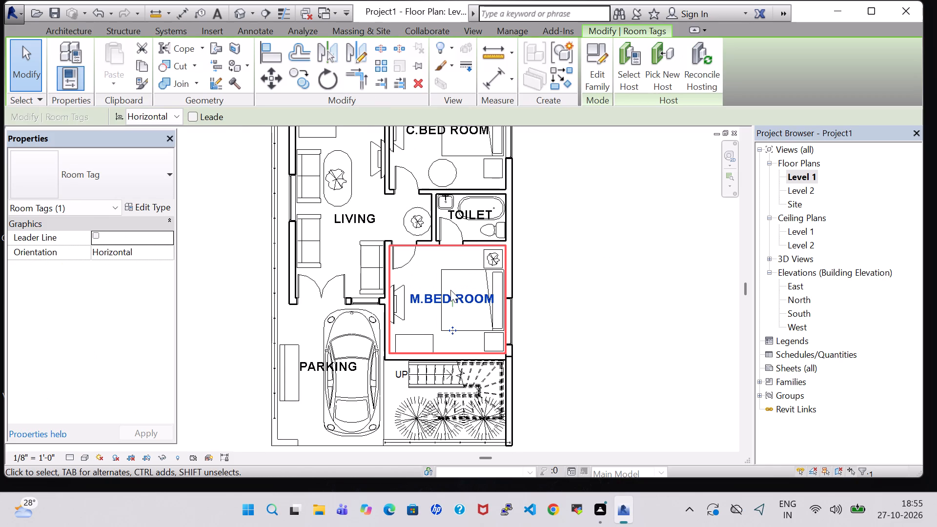
key(Down)
key(Left)
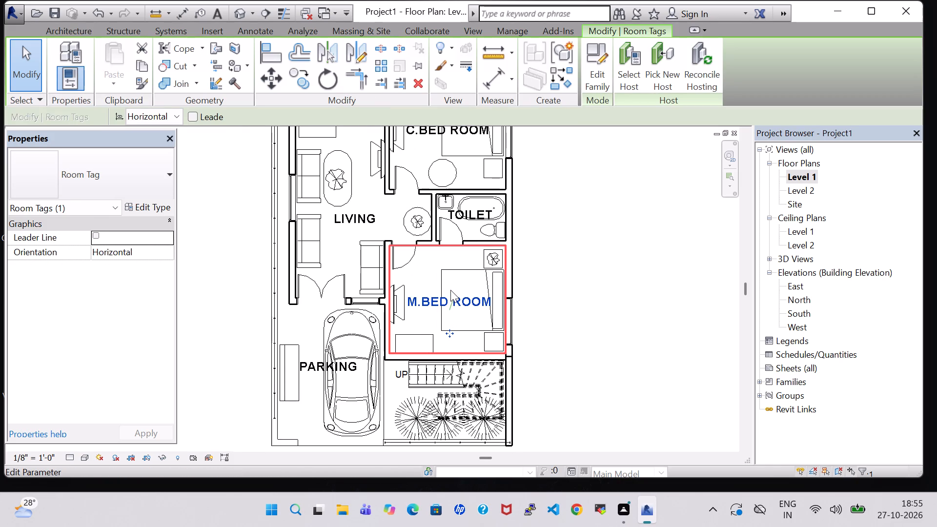
click(600, 290)
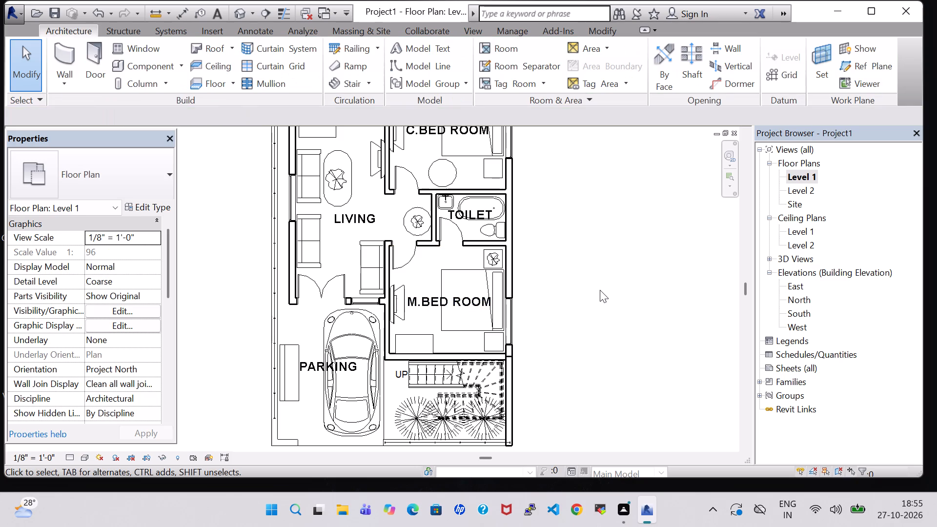
Nudge the PARKING room tag a net seven increments right and two increments down, centring it over the car.
middle_drag(600, 290, 600, 243)
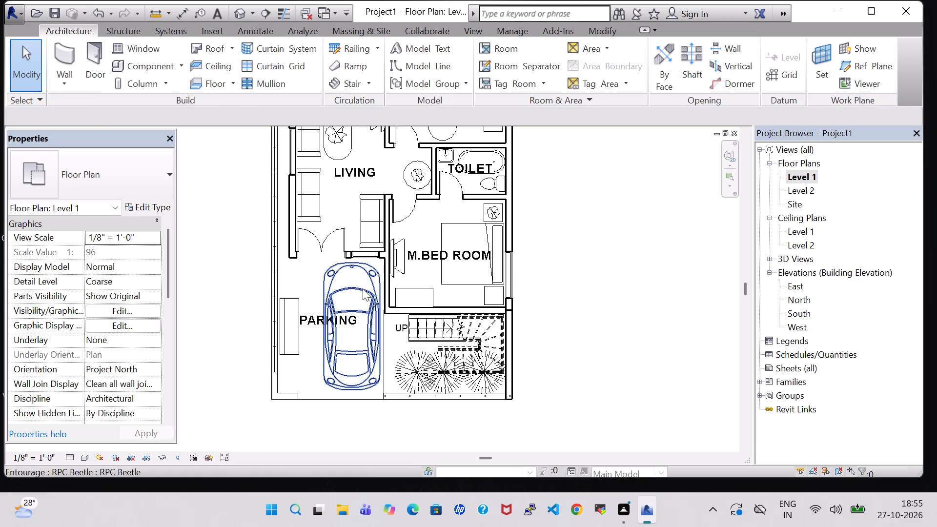
click(322, 320)
key(Right)
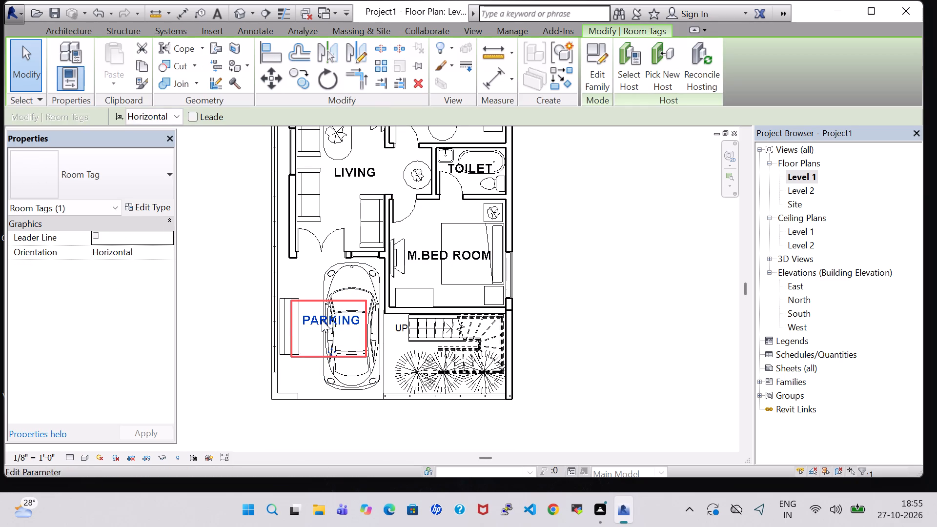
key(Right)
key(Down)
key(Down)
key(Down)
key(Down)
key(Up)
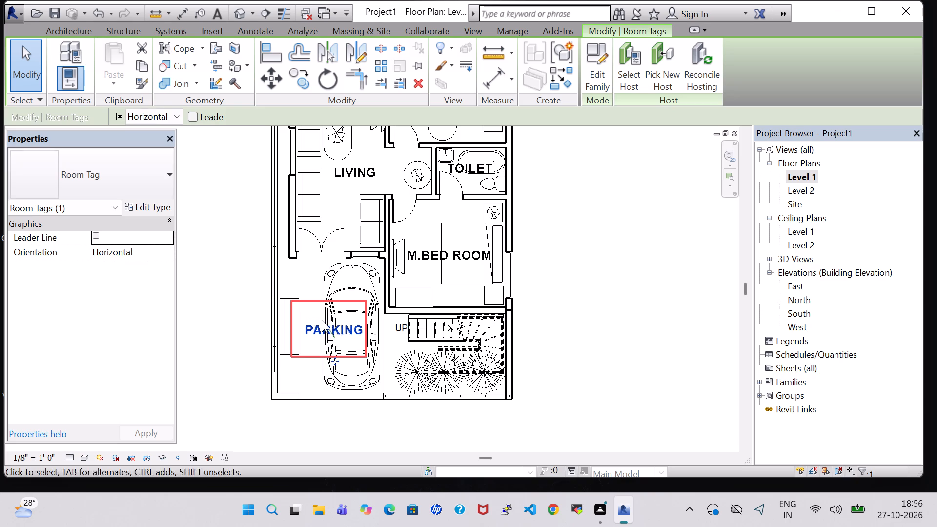
key(Right)
key(Right)
key(Right)
key(Right)
key(Right)
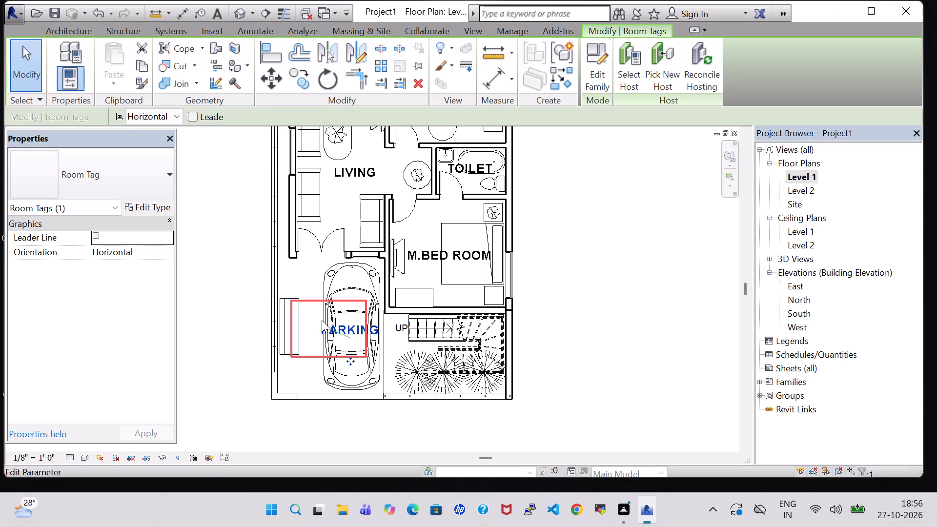
key(Up)
click(673, 279)
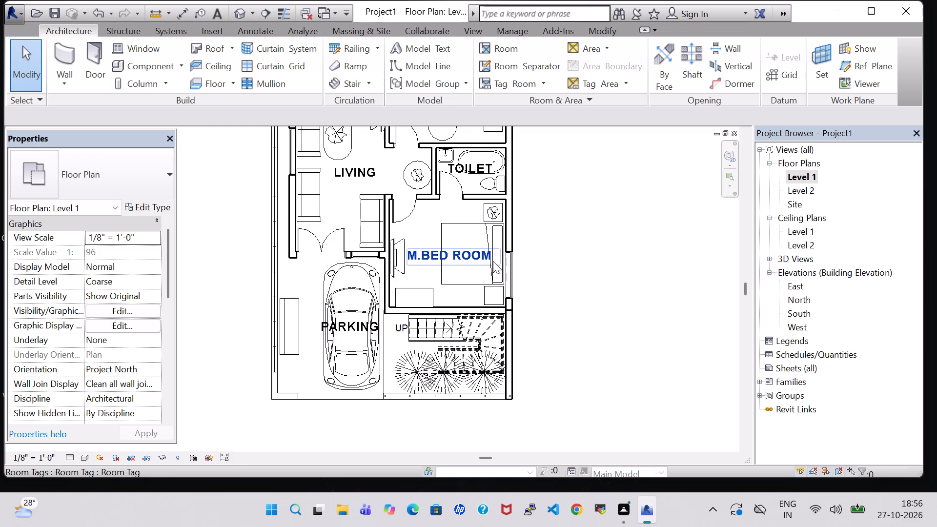
Nudge the lower 24" x 24" x 30" night stand in M.BED ROOM eight increments left, away from the window wall.
scroll(538, 265, up, 2)
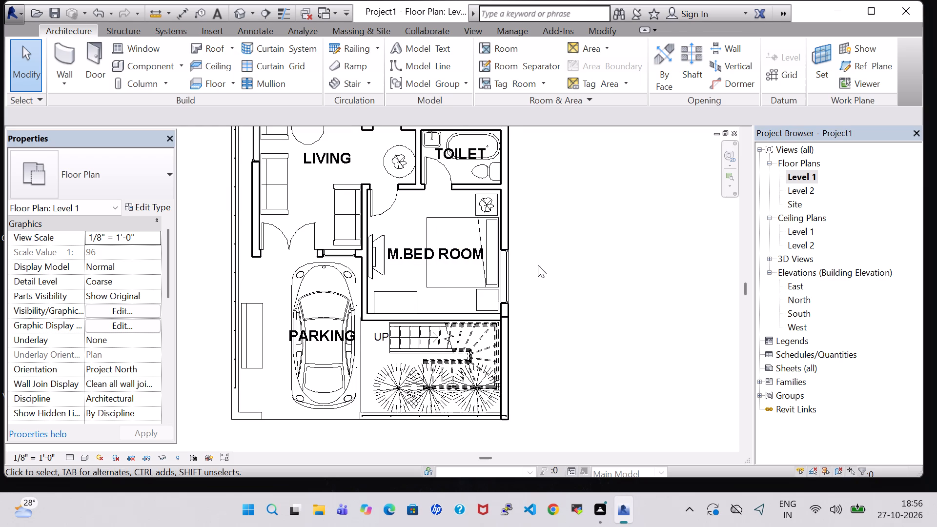
click(479, 295)
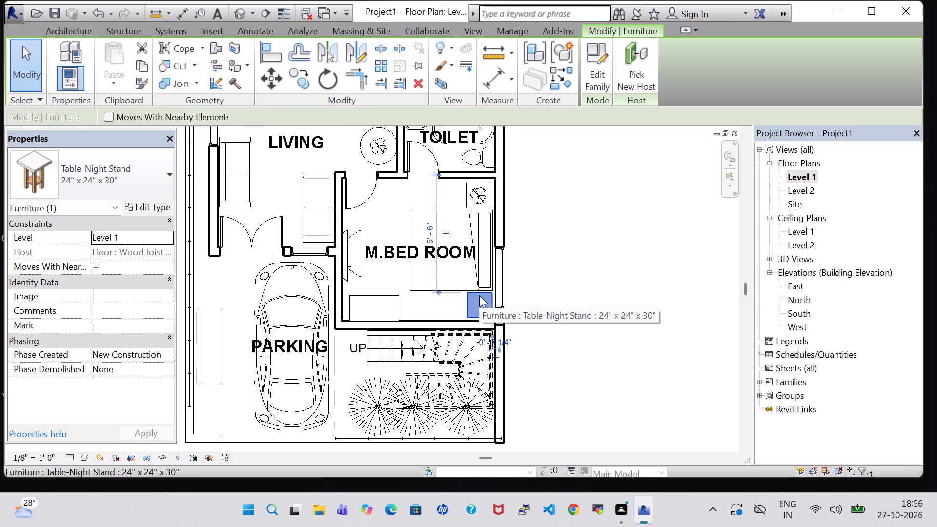
key(Left)
key(Left)
key(Left)
key(Left)
key(Left)
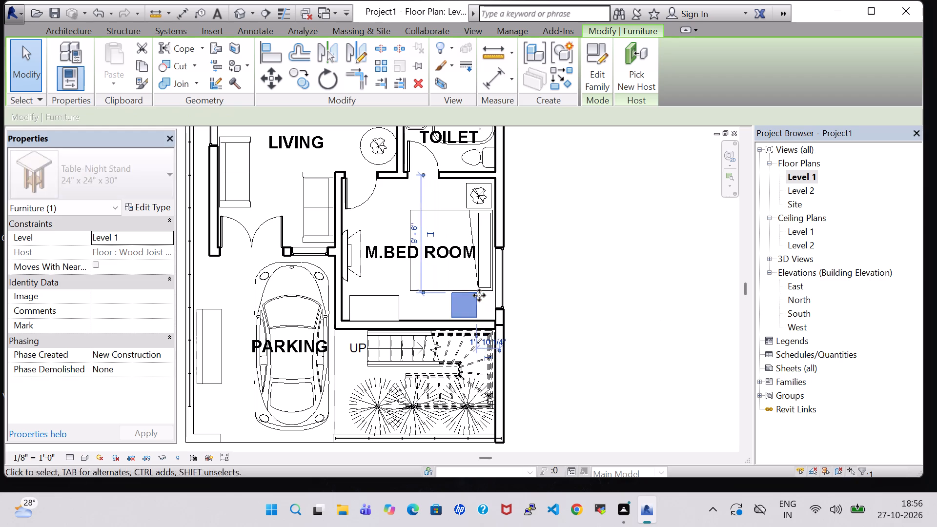
key(Left)
key(Left)
key(Left)
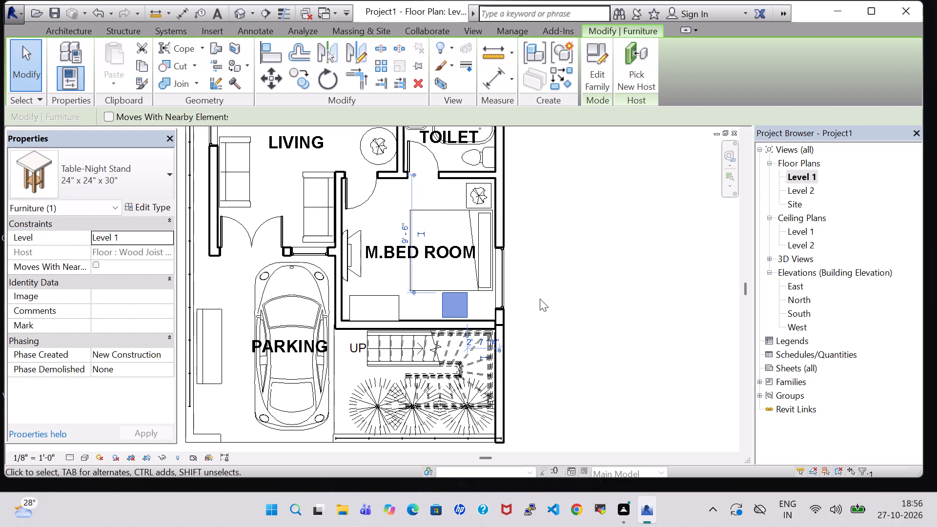
click(540, 299)
Nudge the 24" x 48" elliptical mirror left along the M.BED ROOM wall, aligning it with the night stand at 3' - 6 3/4" from the window wall.
scroll(540, 299, up, 5)
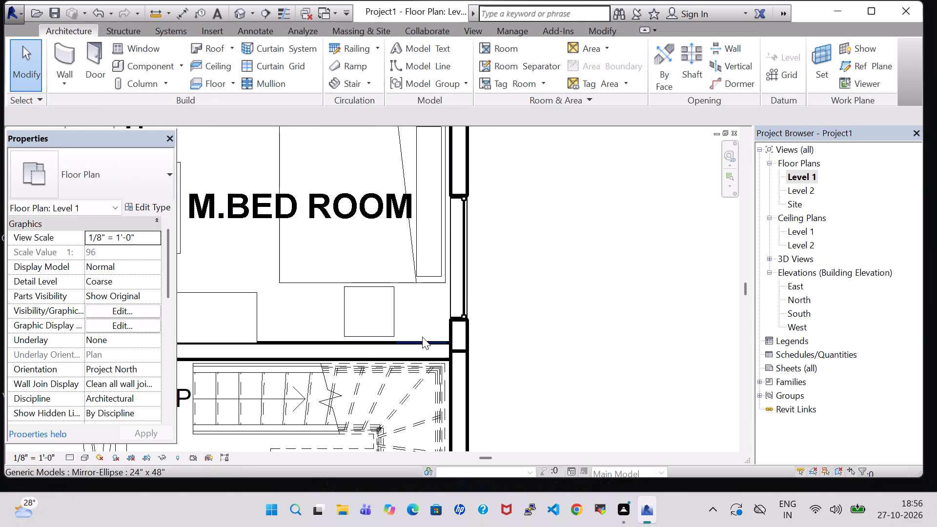
scroll(422, 337, up, 6)
click(423, 346)
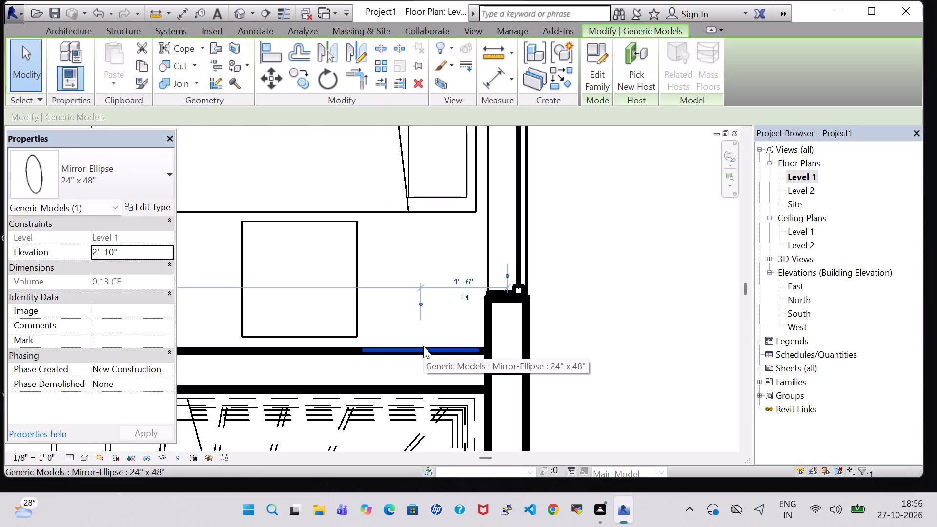
key(Left)
key(Left)
key(Left)
key(Left)
key(Left)
key(Left)
key(Left)
key(Left)
key(Left)
key(Left)
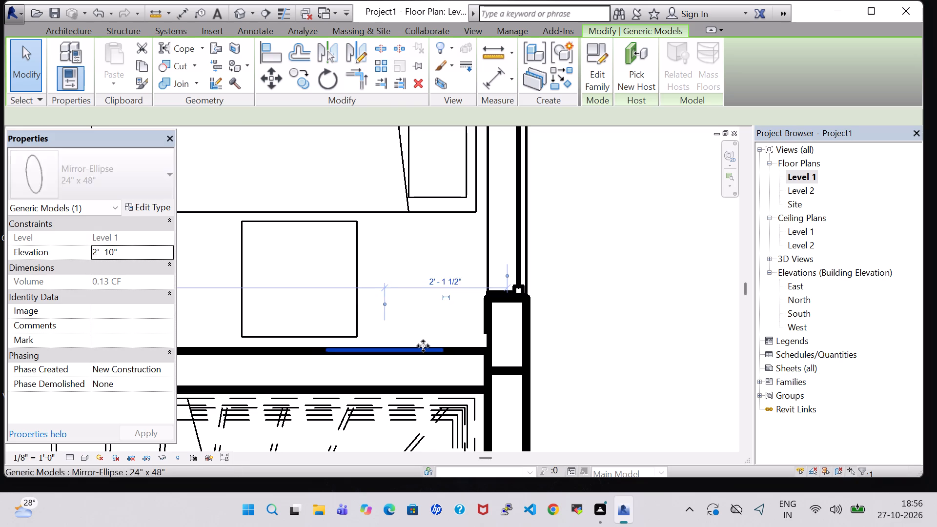
key(Left)
key(Left)
key(Left)
key(Left)
key(Left)
key(Left)
key(Left)
key(Left)
key(Left)
key(Left)
key(Left)
key(Left)
key(Left)
key(Left)
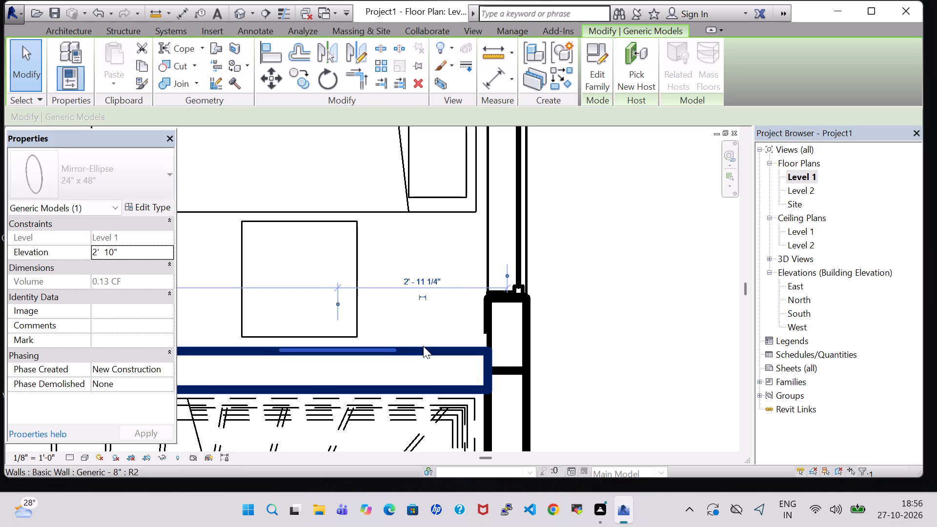
key(Left)
key(Left)
key(Left)
key(Left)
key(Left)
key(Left)
key(Left)
key(Left)
key(Left)
key(Left)
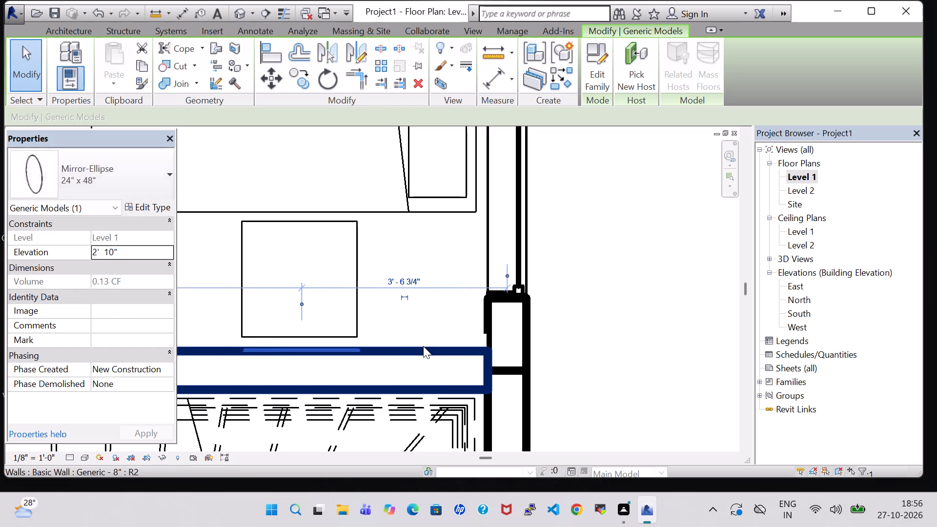
key(Right)
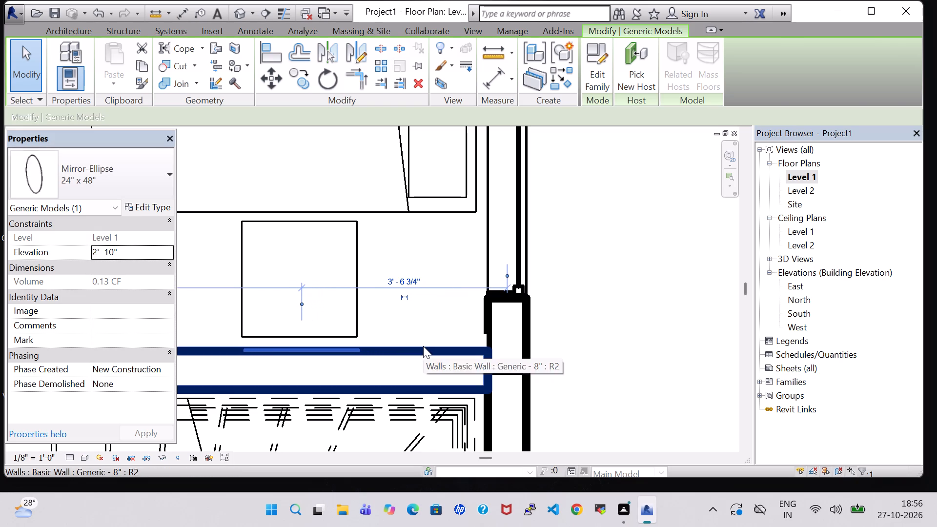
click(671, 284)
Inspect the type properties of the LIVING room's Casement 3x3 with Trim window, including its glass pane material, and close them without changes.
scroll(598, 282, down, 11)
middle_click(634, 241)
scroll(633, 241, down, 2)
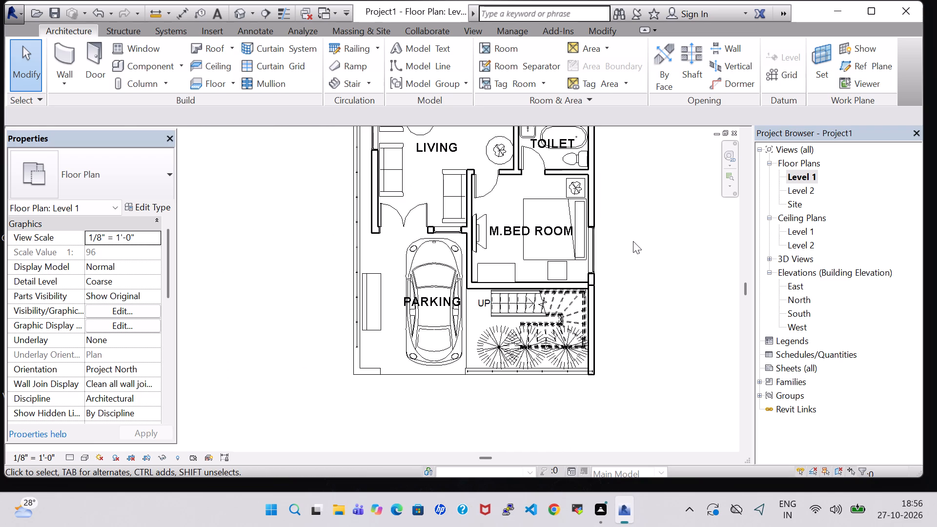
scroll(633, 241, down, 5)
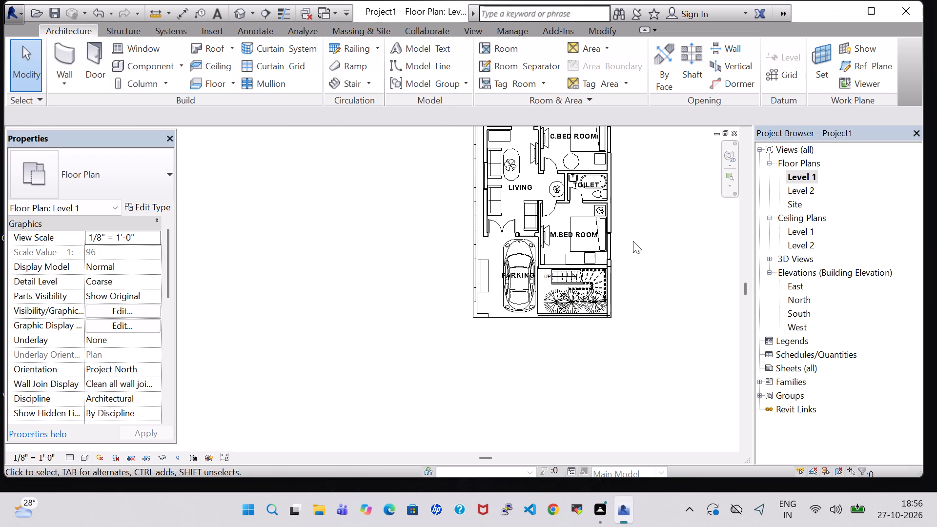
middle_drag(637, 209, 559, 278)
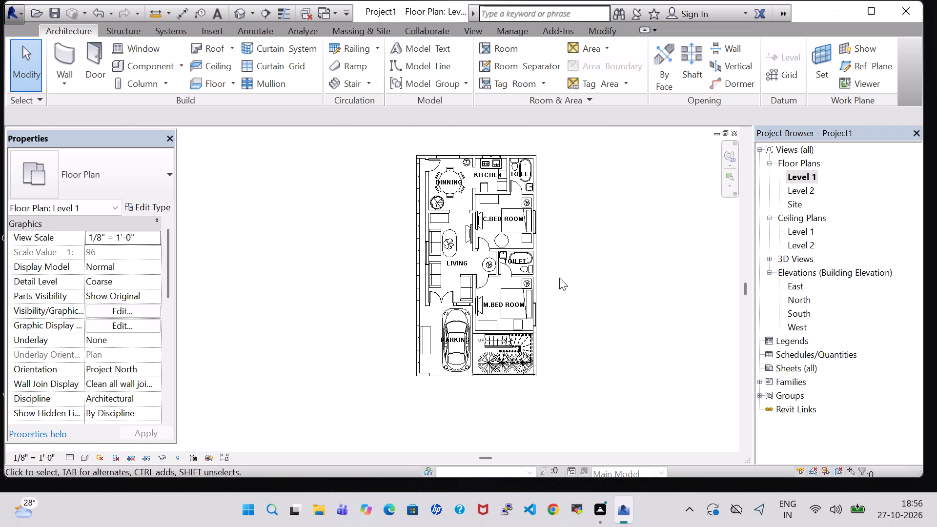
scroll(559, 278, up, 1)
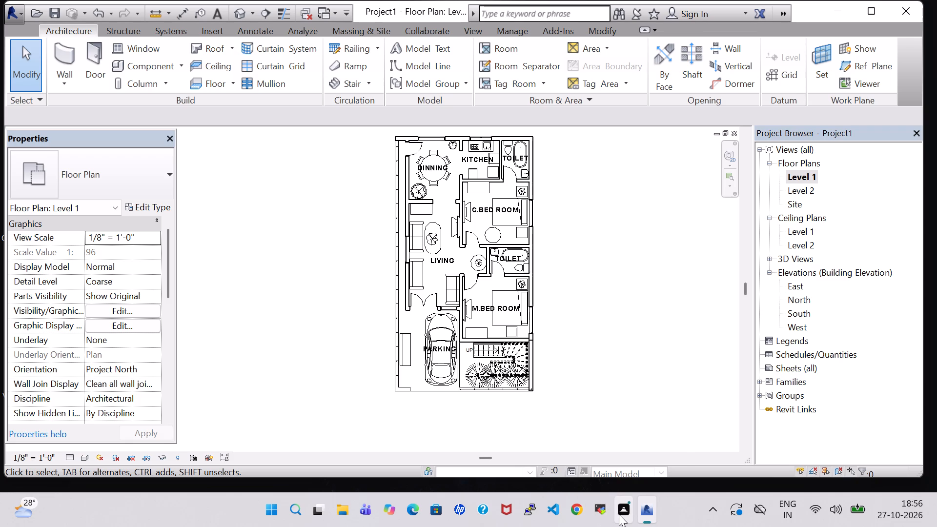
click(590, 295)
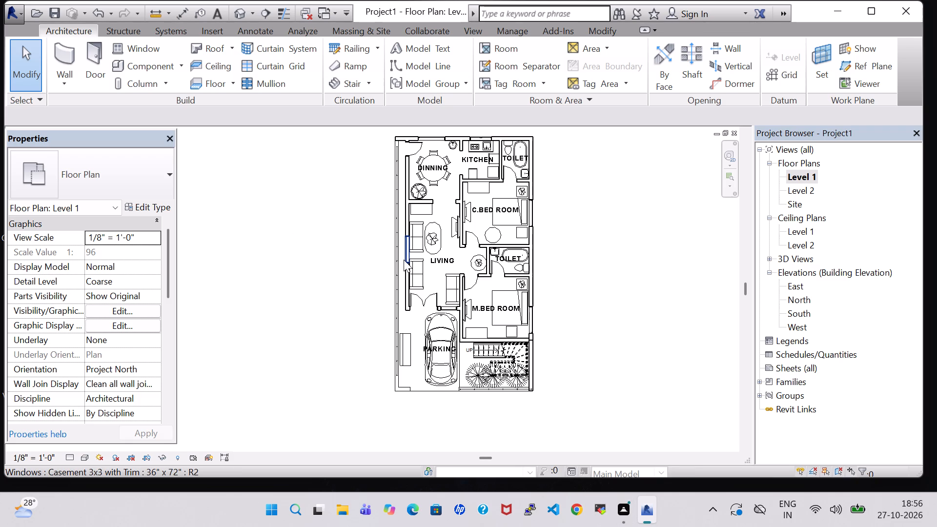
click(407, 258)
click(160, 206)
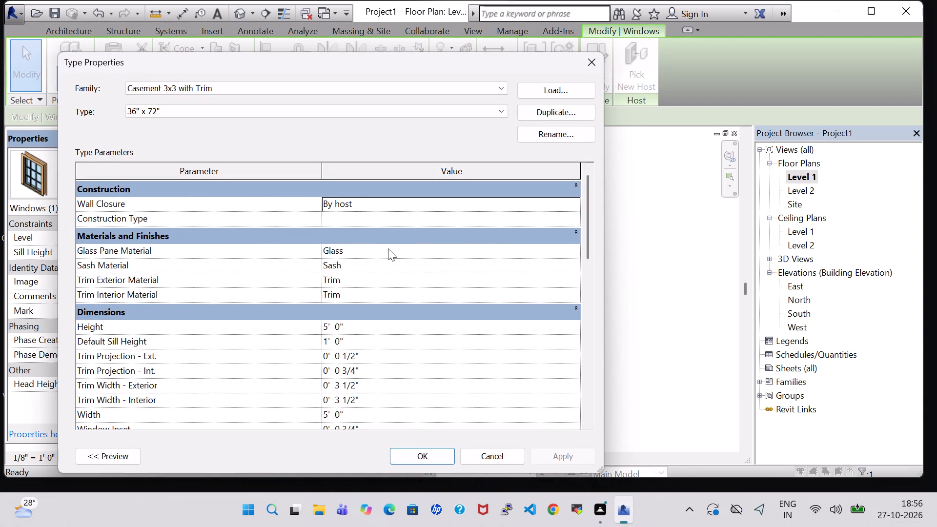
click(388, 248)
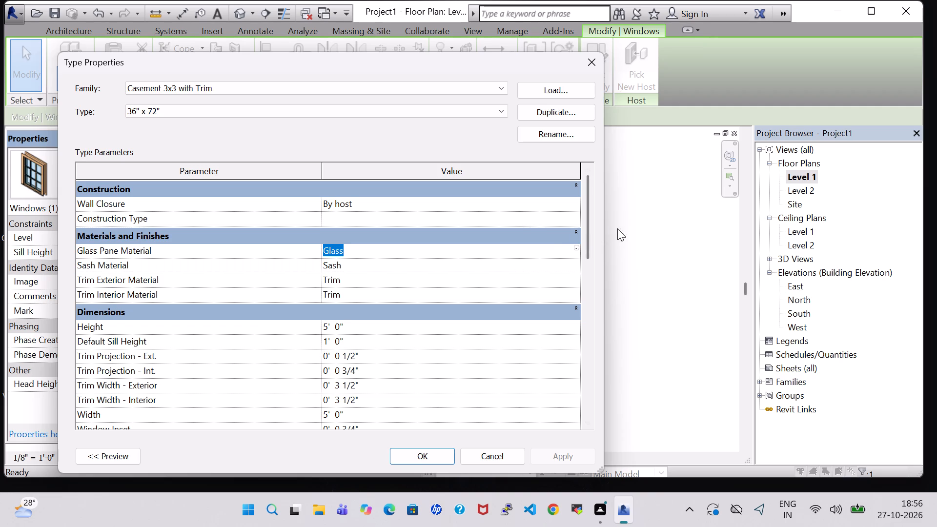
click(626, 230)
scroll(430, 255, down, 2)
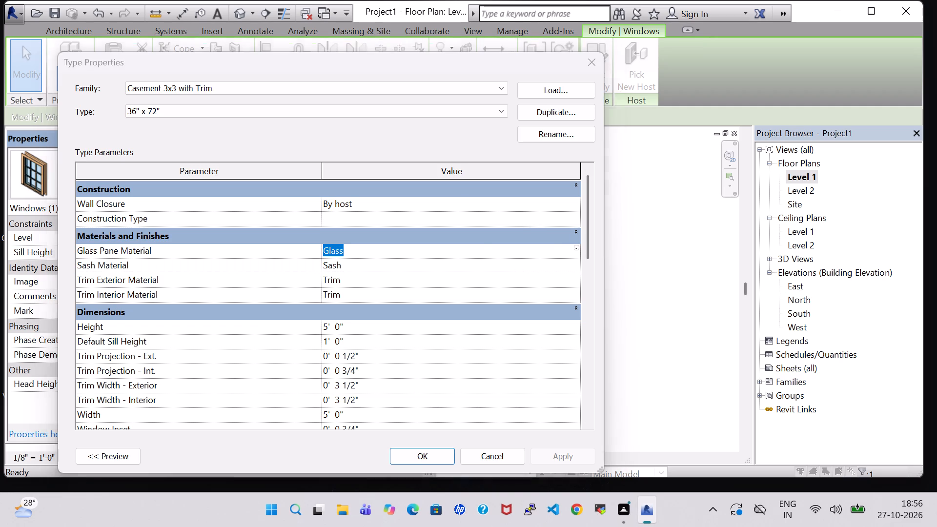
scroll(430, 255, down, 3)
click(591, 64)
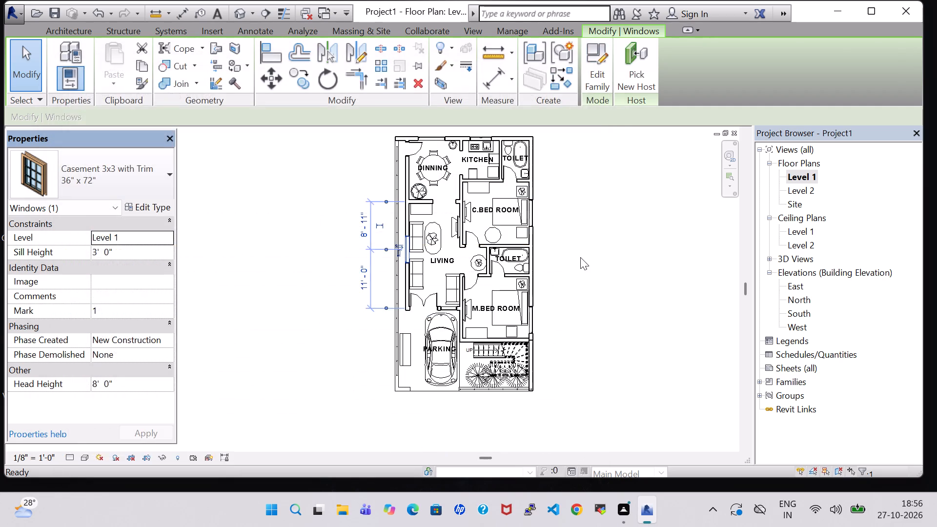
click(580, 257)
Open the default 3D view, with no component placement active, and examine the house from its front parking side.
scroll(463, 254, up, 2)
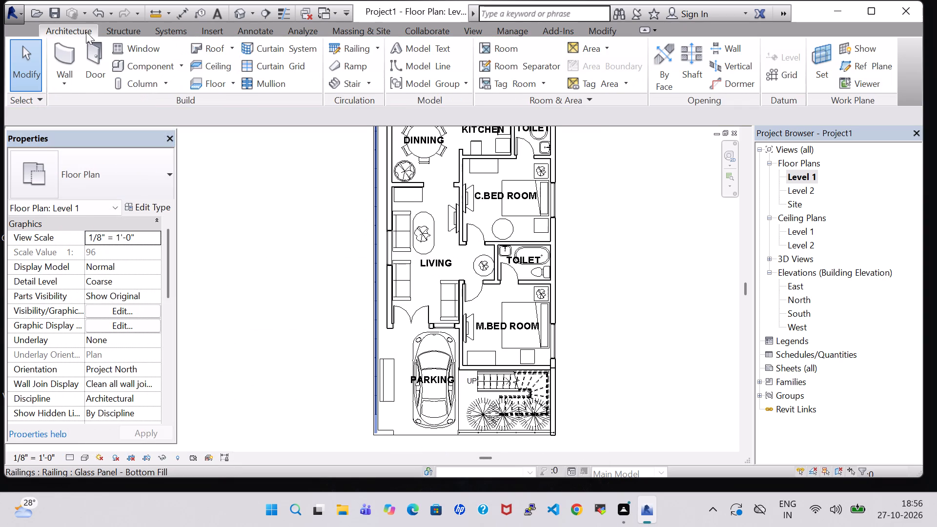
click(122, 61)
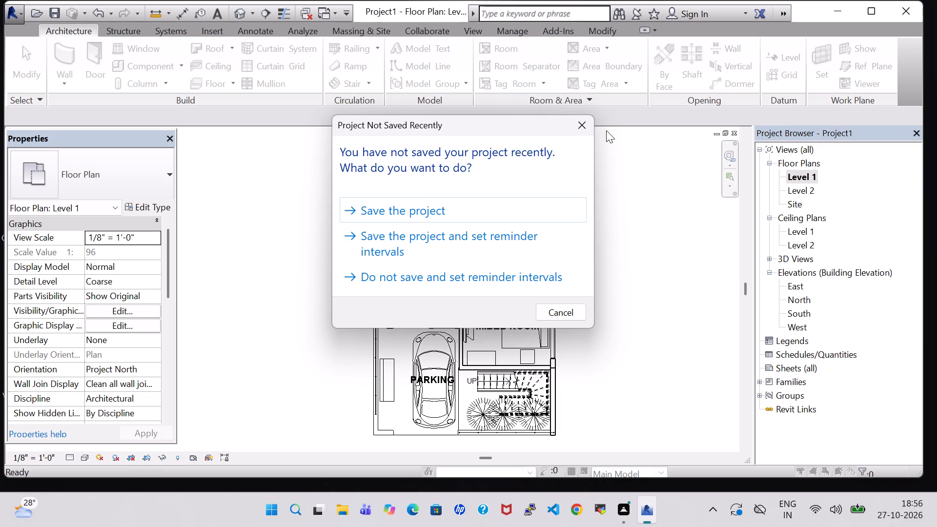
click(583, 118)
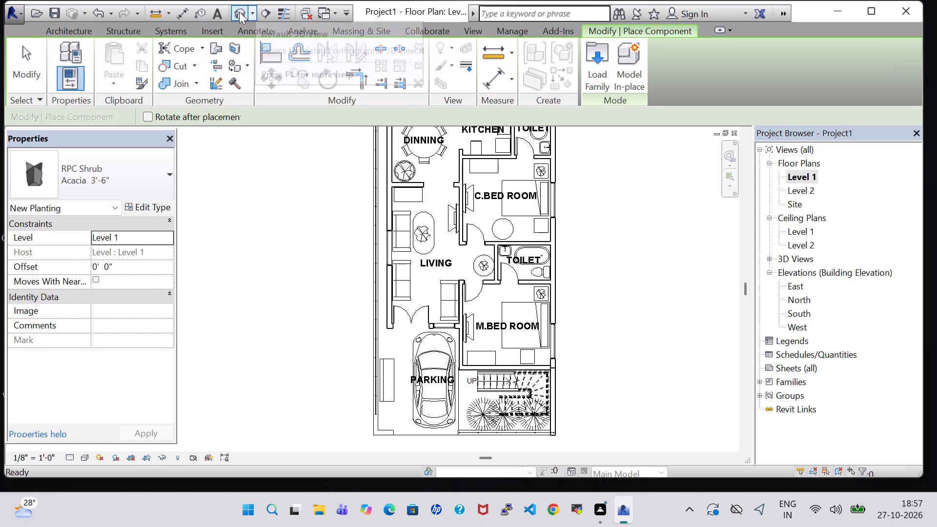
click(238, 12)
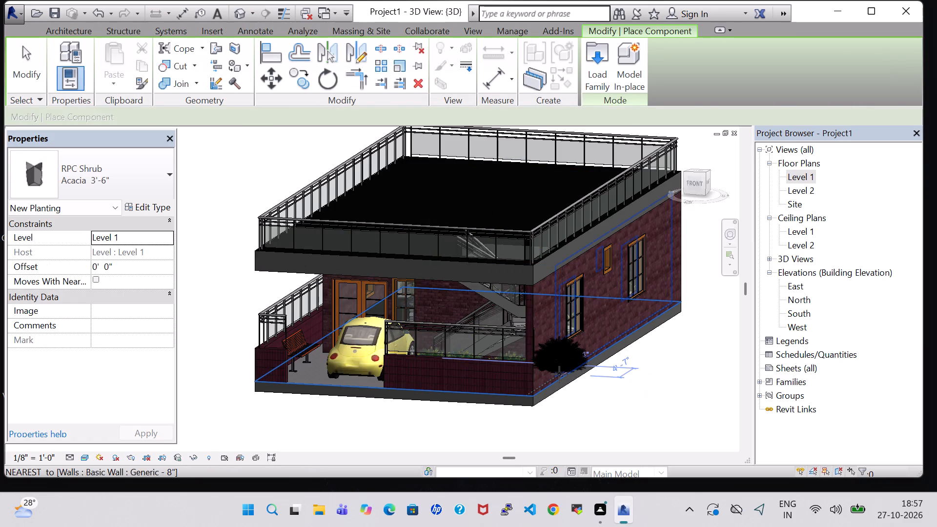
key(Escape)
key(Escape)
key(Escape)
key(Escape)
key(Escape)
key(Escape)
key(Escape)
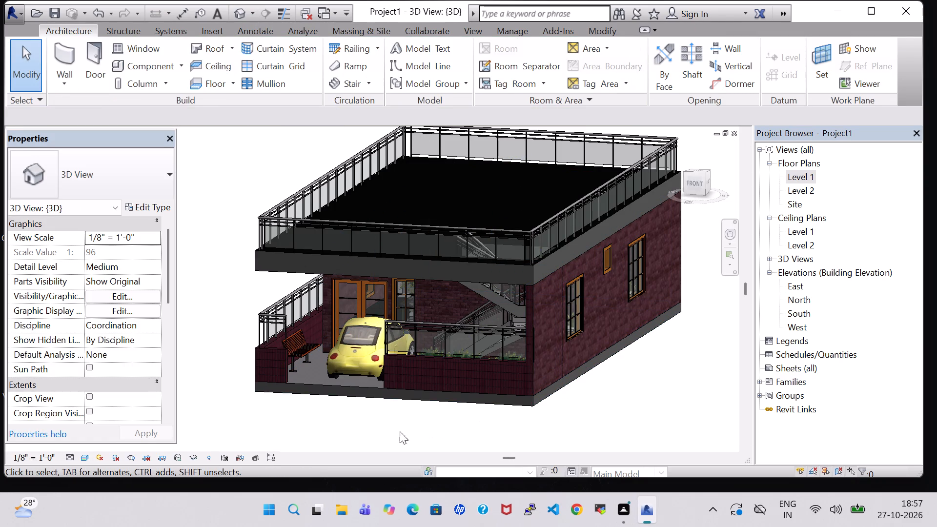
click(387, 436)
shift+middle_drag(387, 436, 428, 436)
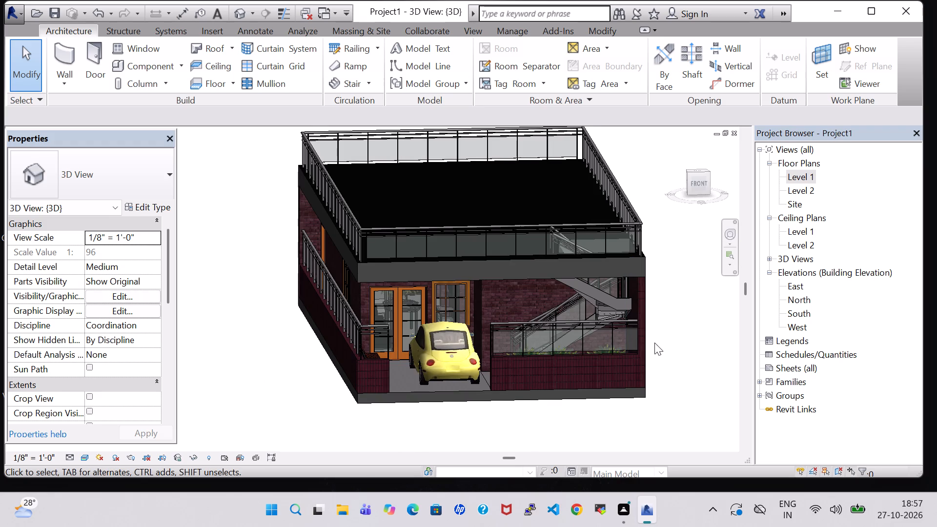
middle_drag(662, 347, 655, 349)
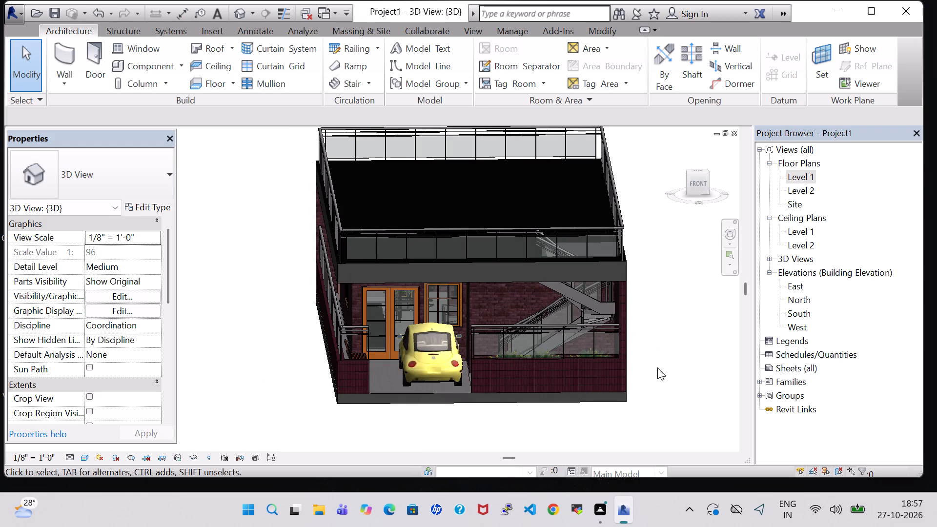
Open the Level 1 floor plan and show the whole house layout.
double_click(806, 173)
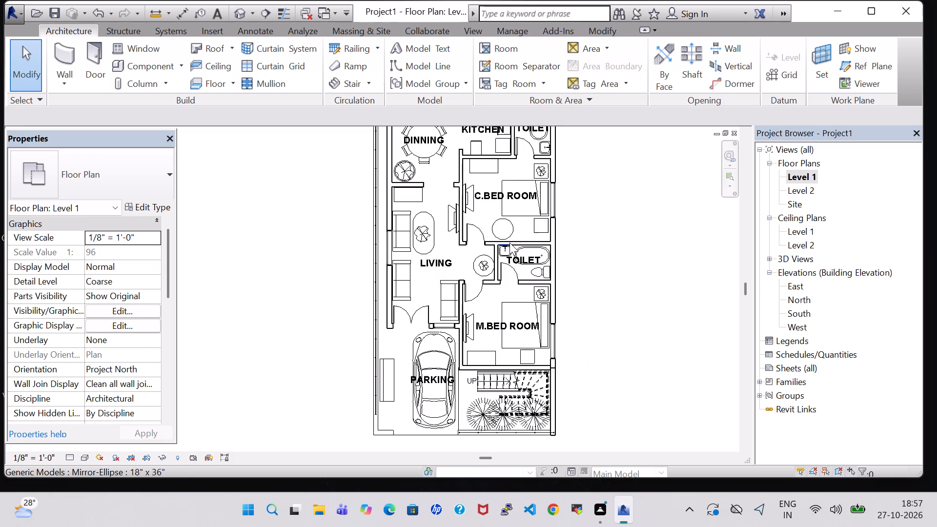
scroll(509, 243, down, 2)
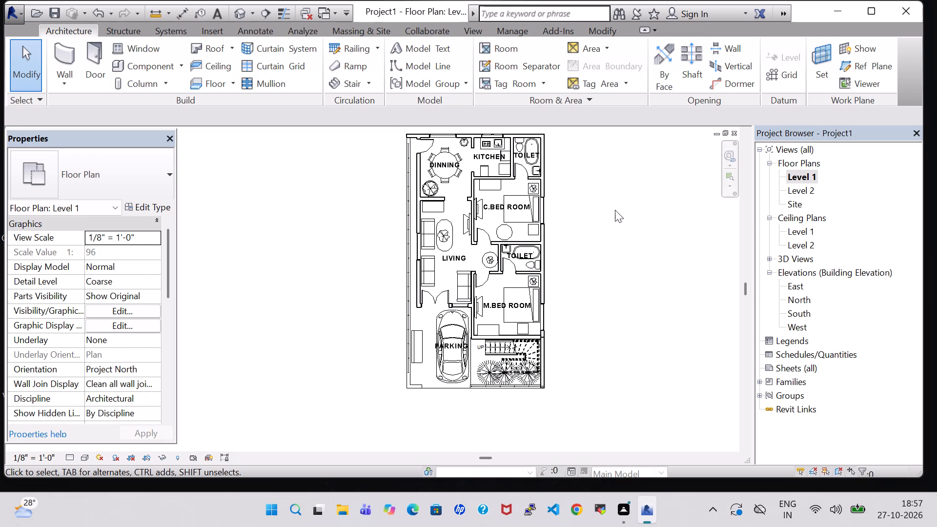
middle_drag(587, 187, 556, 214)
scroll(556, 214, up, 1)
middle_drag(587, 225, 599, 213)
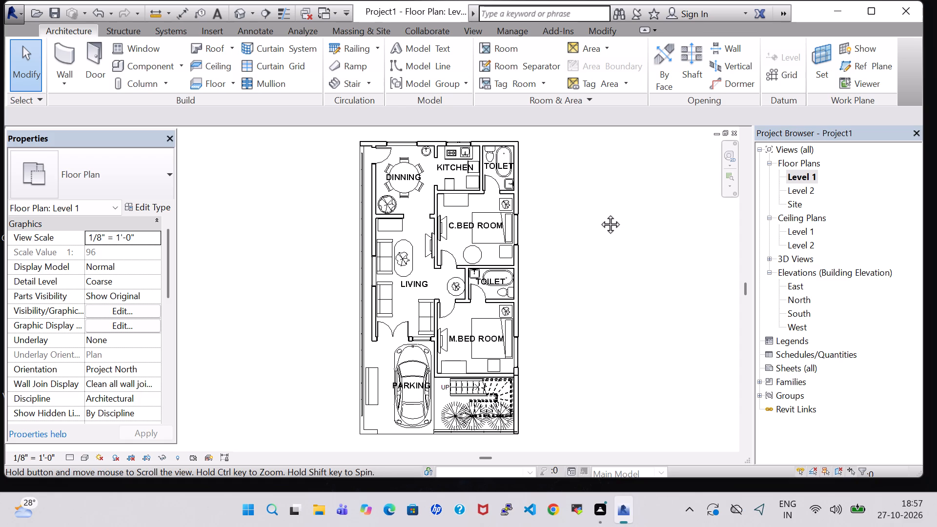
middle_drag(599, 213, 604, 213)
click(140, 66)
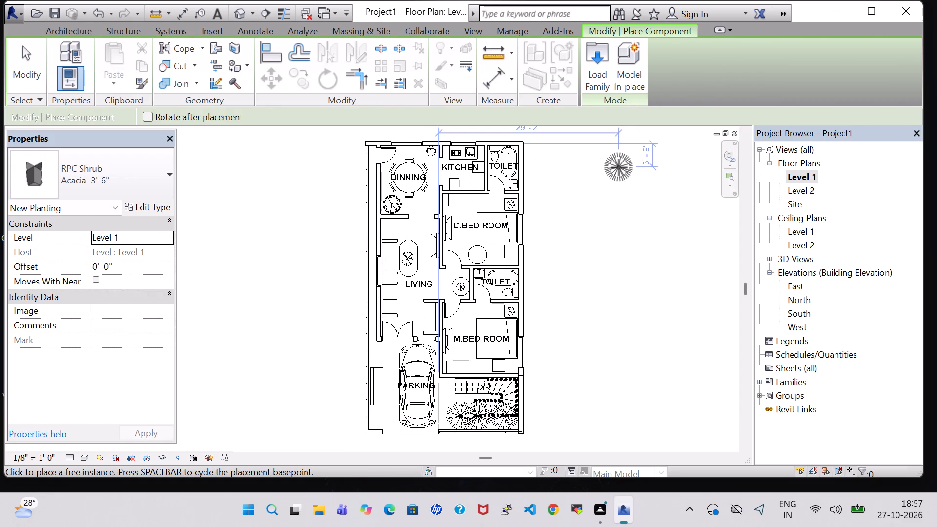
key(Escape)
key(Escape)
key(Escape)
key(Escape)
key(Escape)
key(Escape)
Start loading a component family and look through the US Imperial library's Curtain Panel By Pattern, Cable Tray and Casework Base Cabinets folders.
click(141, 61)
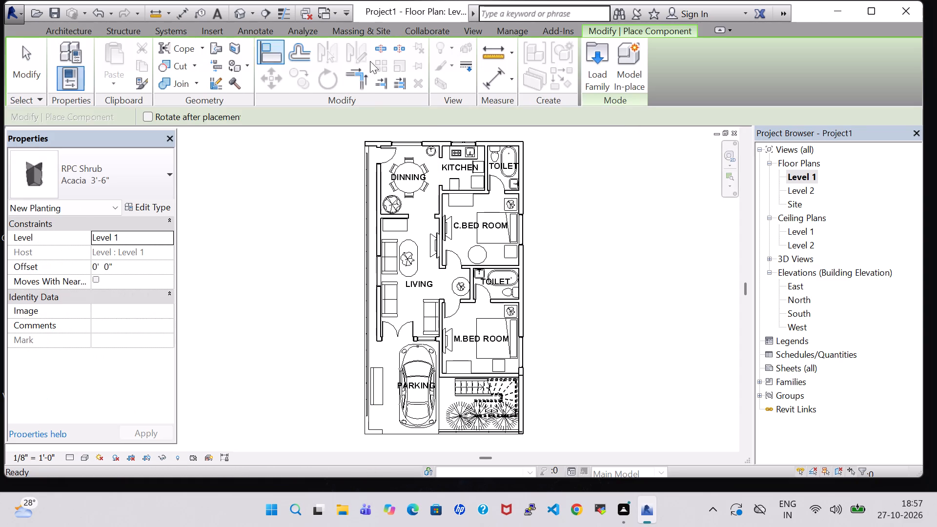
click(598, 66)
scroll(432, 206, down, 2)
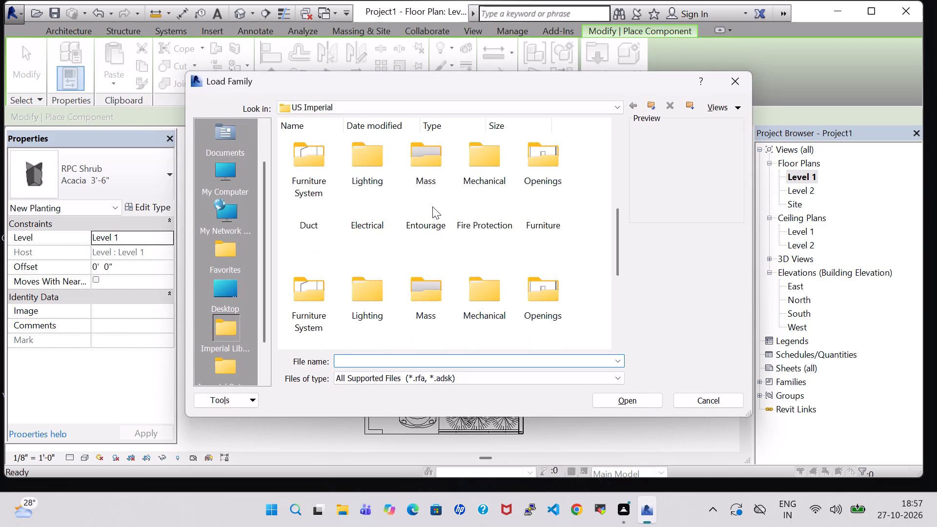
scroll(432, 206, up, 2)
double_click(364, 256)
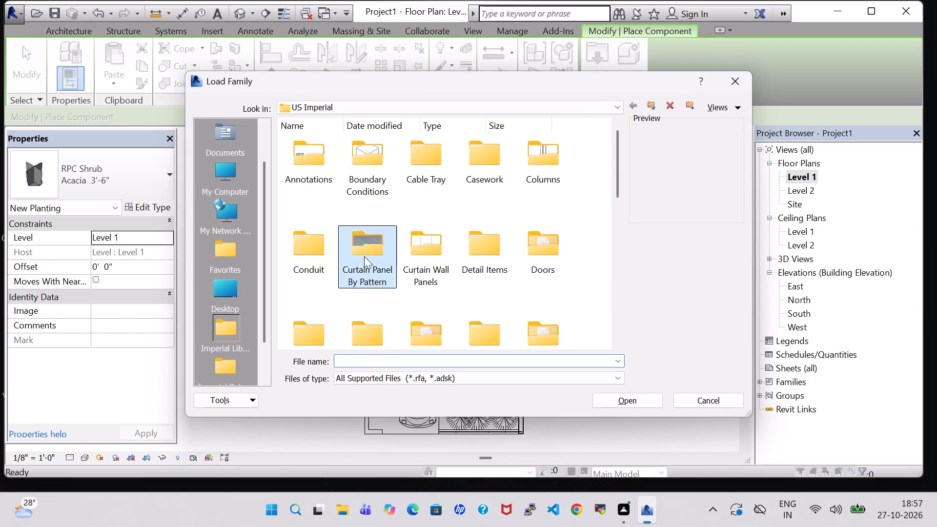
scroll(377, 213, down, 3)
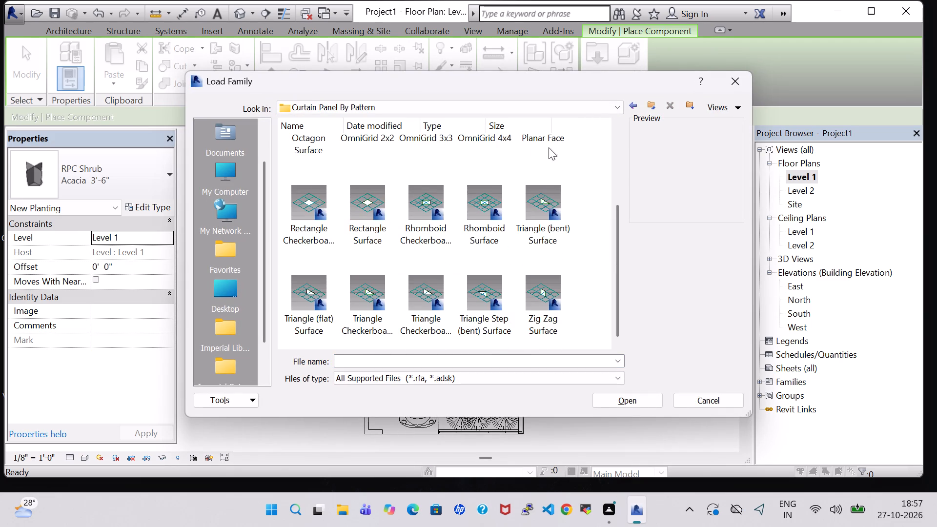
click(634, 101)
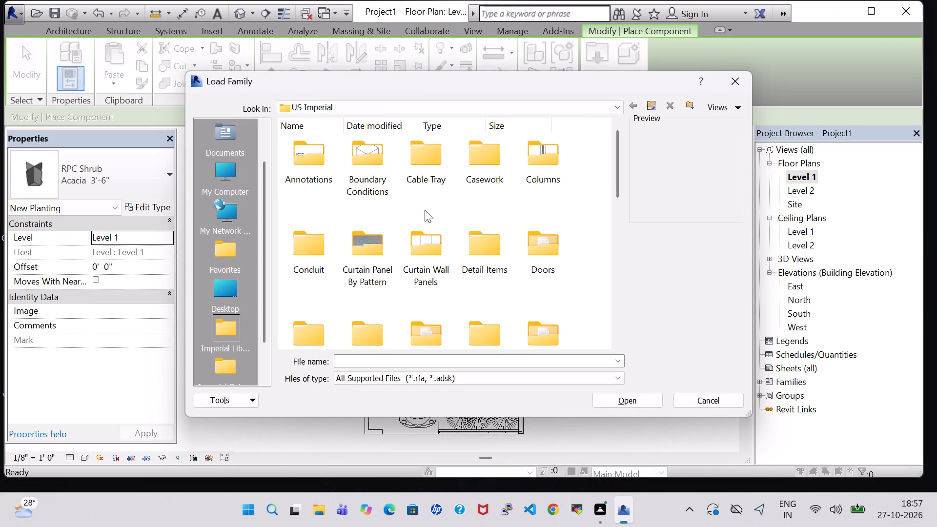
double_click(428, 181)
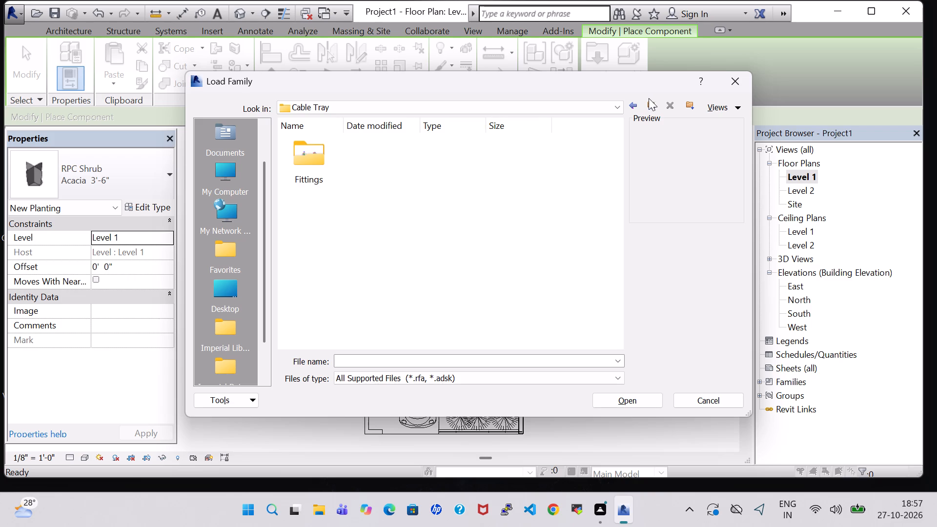
click(636, 105)
double_click(471, 167)
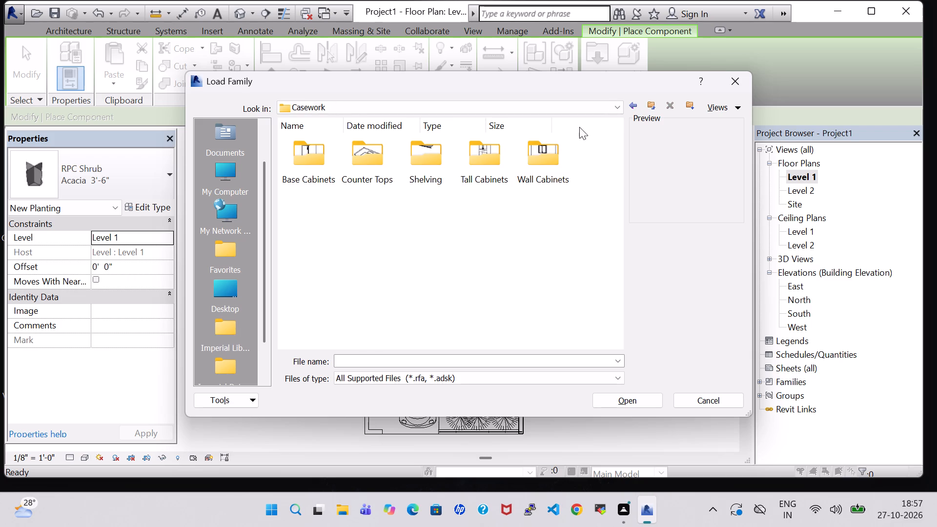
double_click(299, 161)
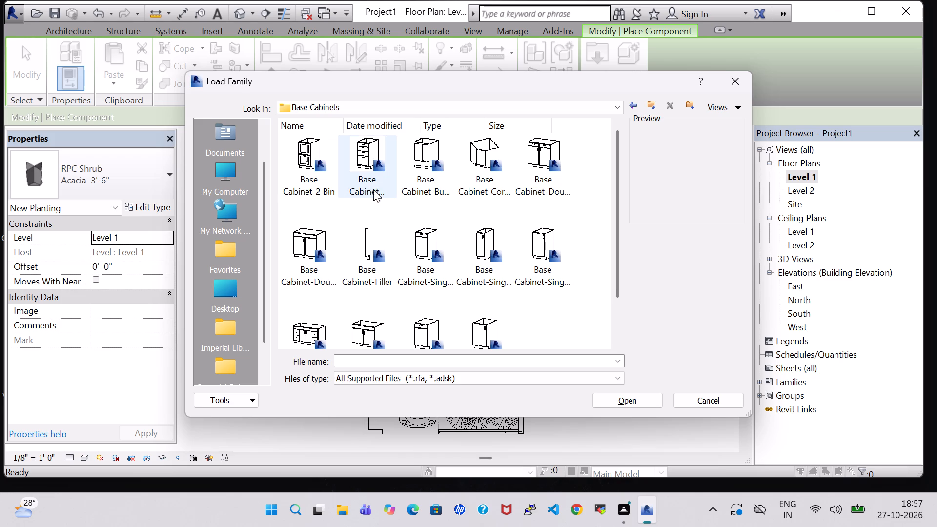
click(631, 100)
click(632, 103)
click(632, 103)
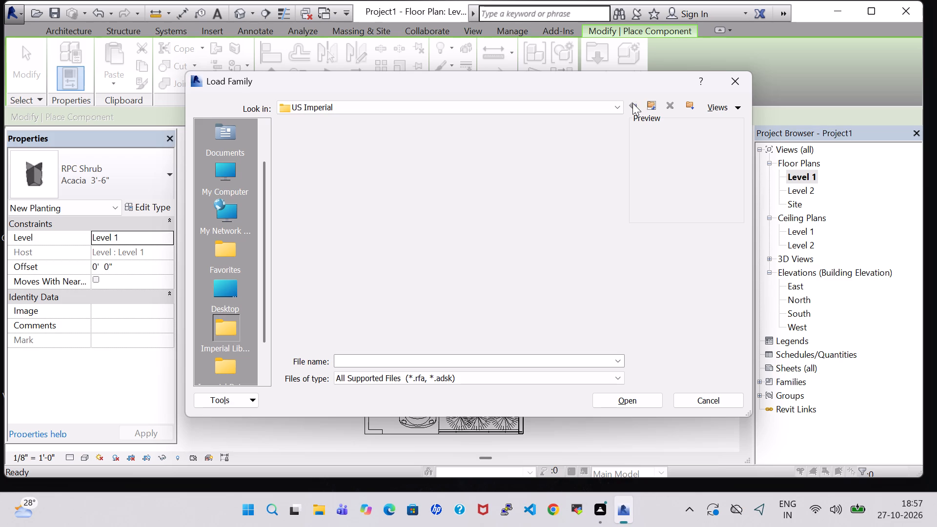
Look through the US Imperial library's Cable Tray Fittings, Annotations, Curtain Panel By Pattern and Curtain Wall Panels folders for a suitable family.
click(359, 174)
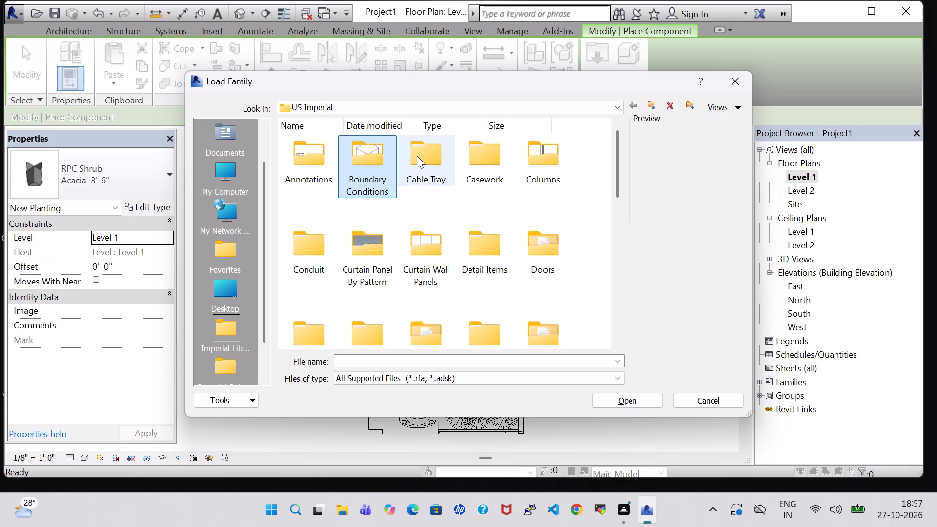
double_click(419, 156)
double_click(316, 160)
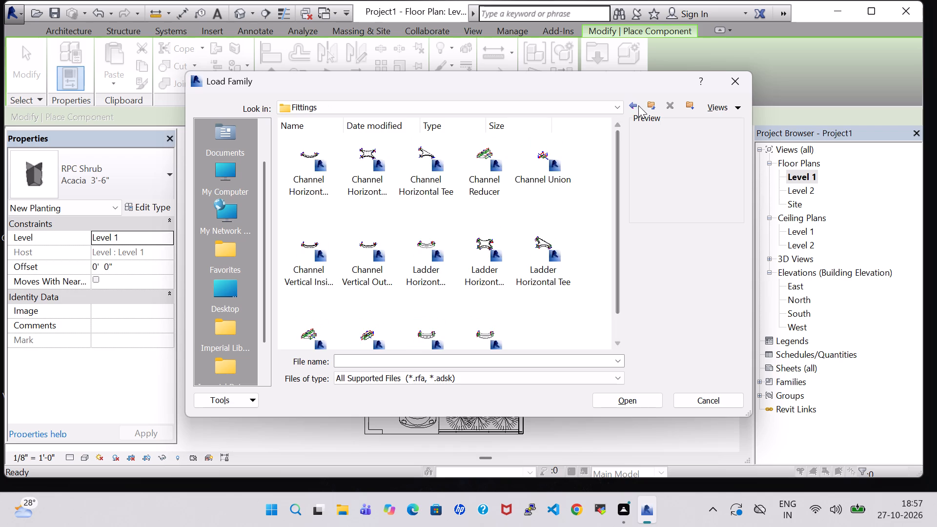
double_click(635, 105)
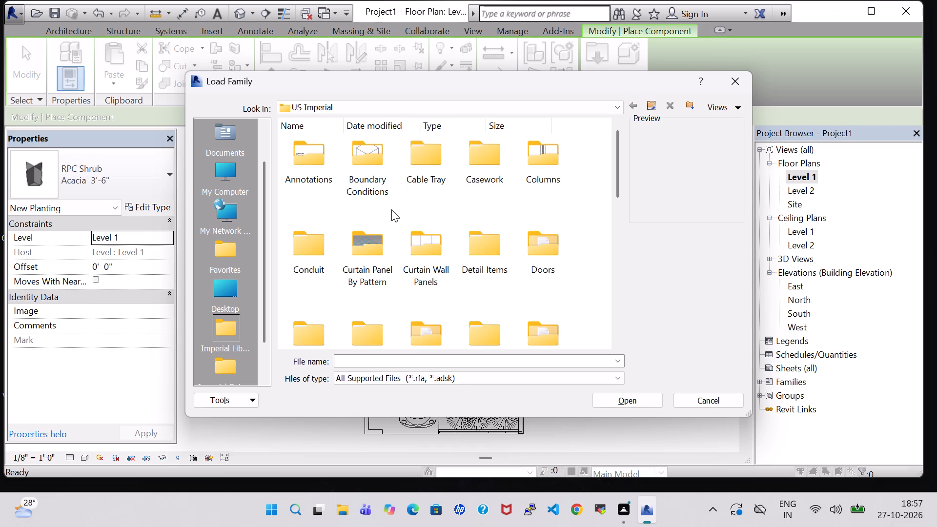
double_click(299, 171)
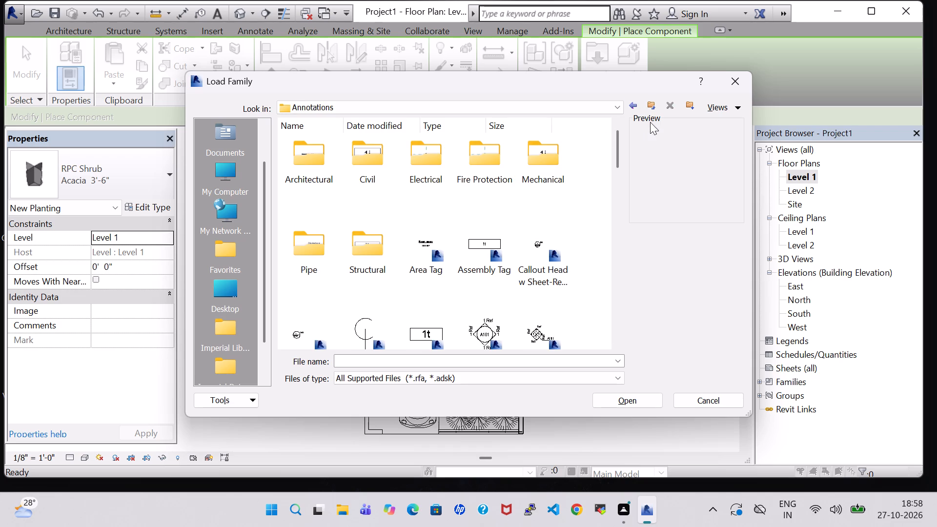
click(630, 109)
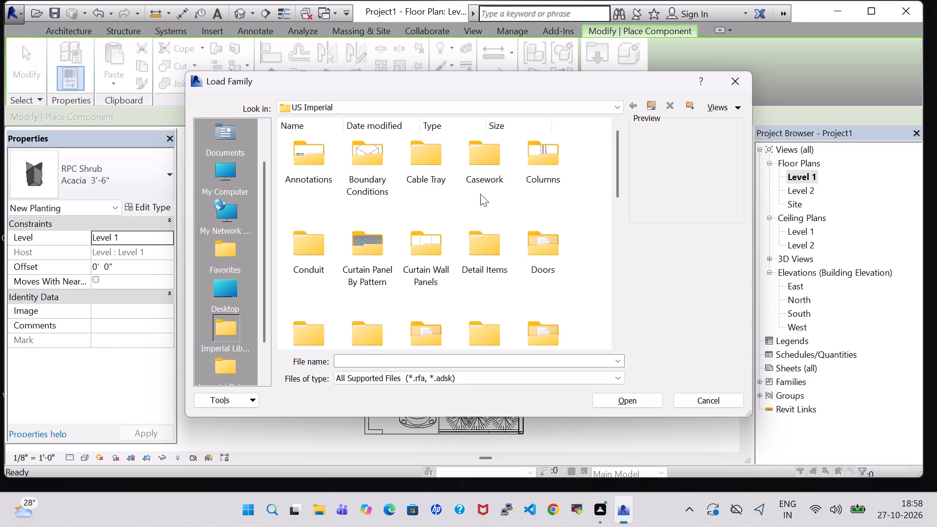
double_click(369, 244)
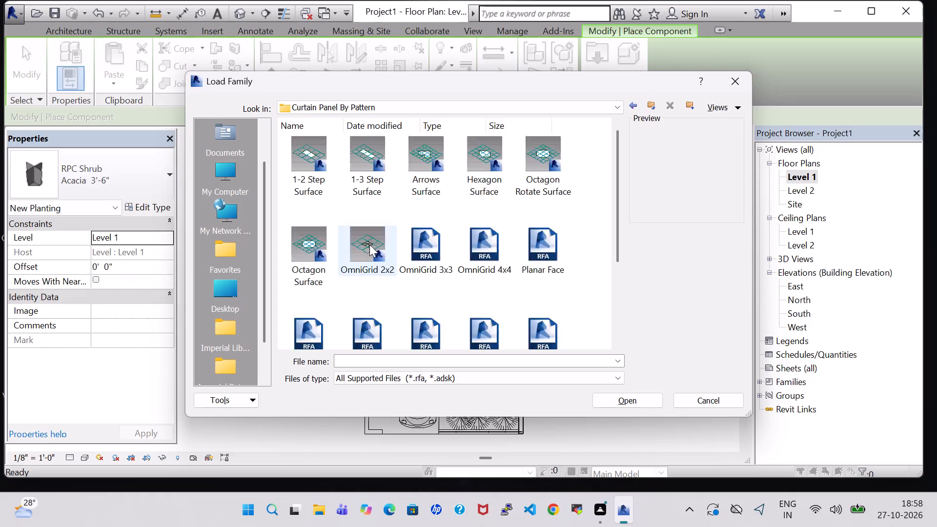
click(637, 109)
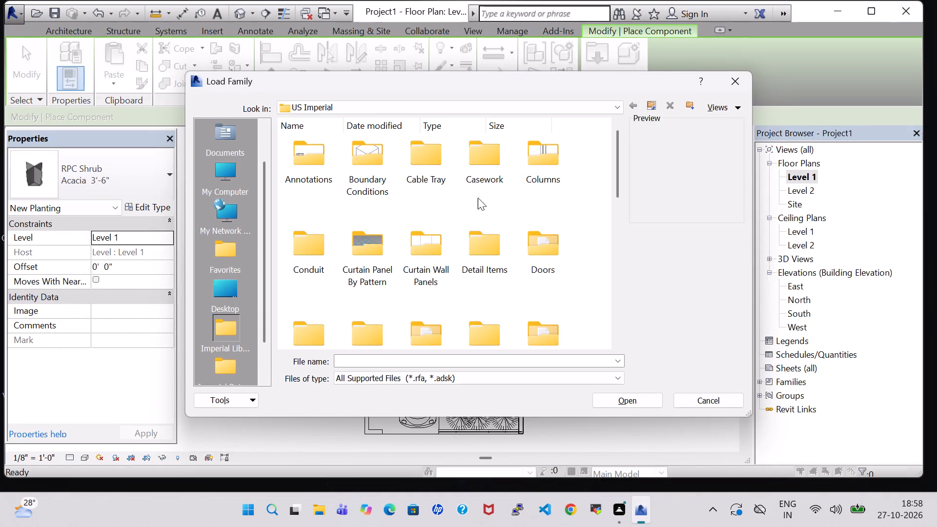
scroll(441, 246, down, 1)
scroll(423, 242, up, 1)
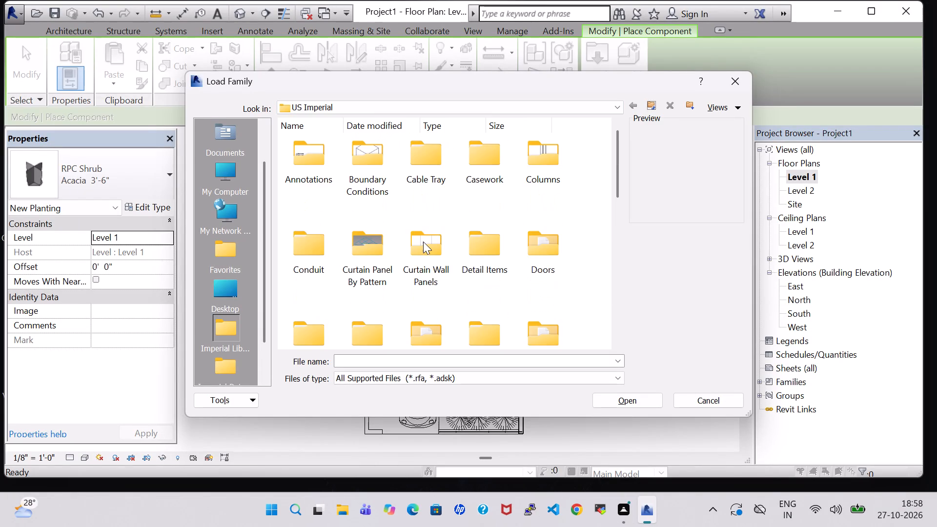
double_click(423, 242)
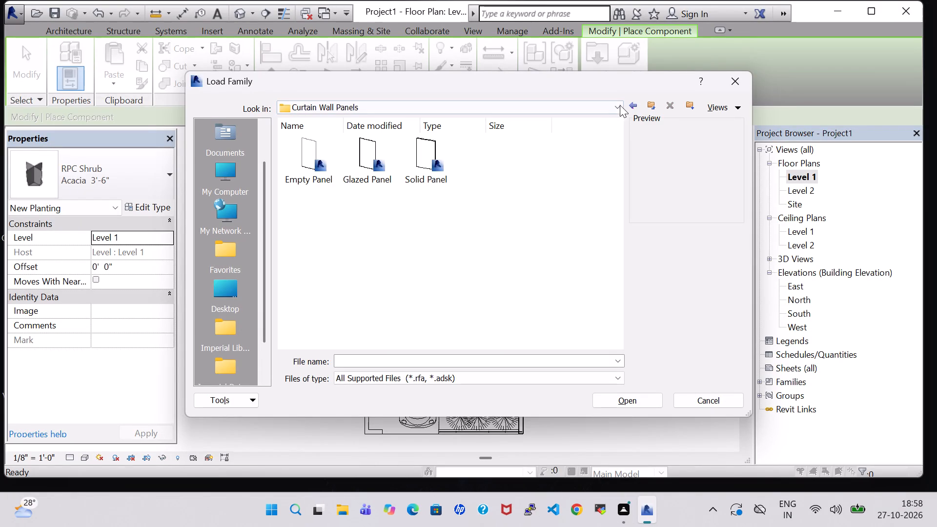
click(635, 105)
double_click(442, 177)
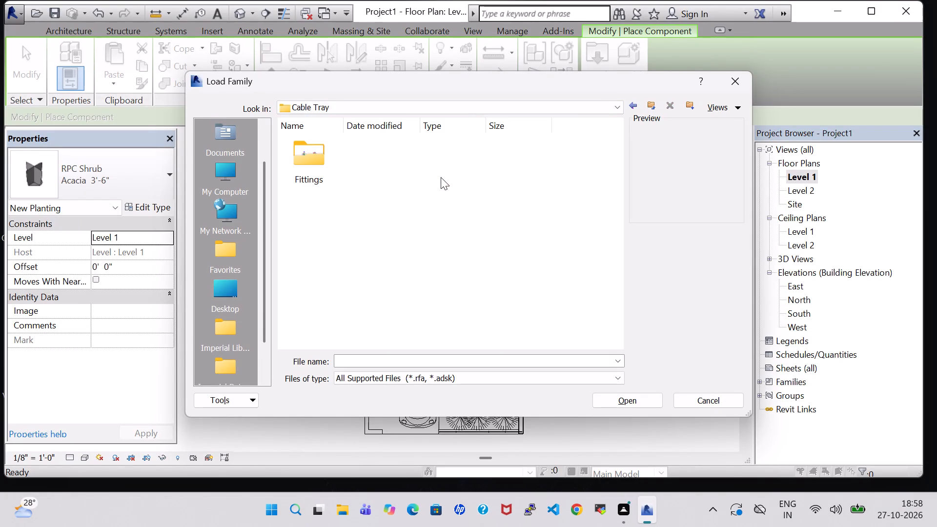
click(634, 103)
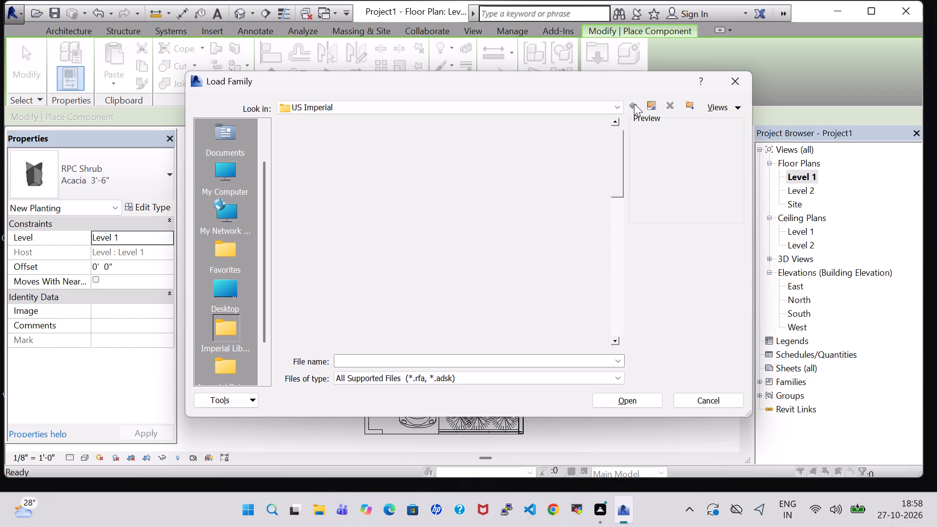
Look through the US Imperial Casework library's Wall Cabinets, Tall Cabinets and Shelving folders for a suitable family.
double_click(508, 175)
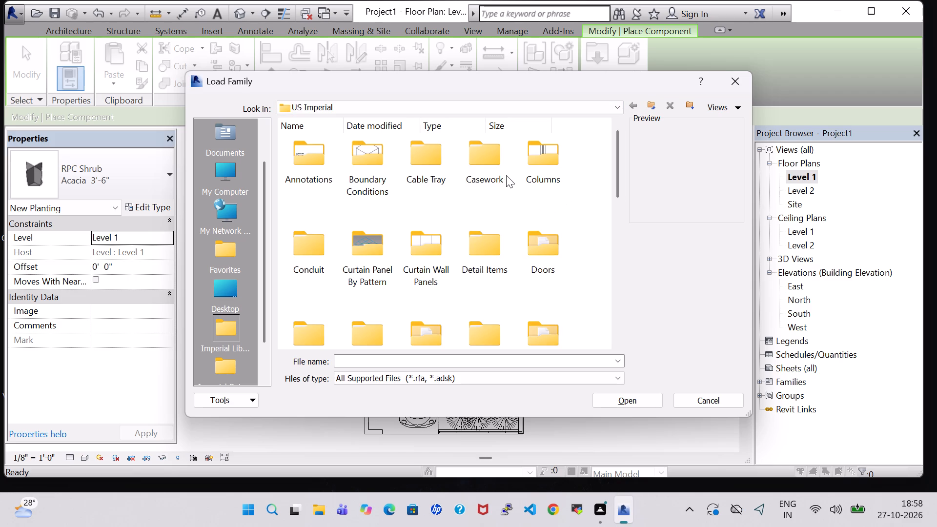
double_click(504, 174)
double_click(493, 163)
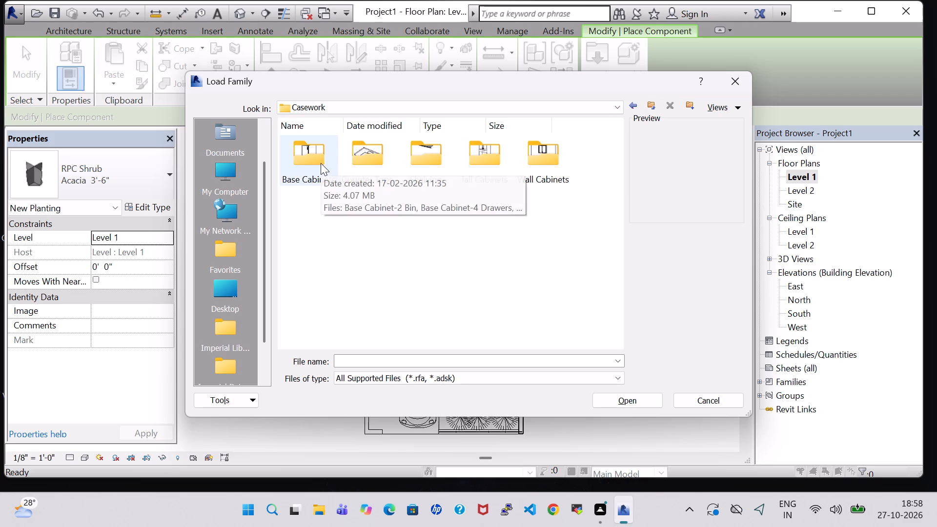
double_click(552, 171)
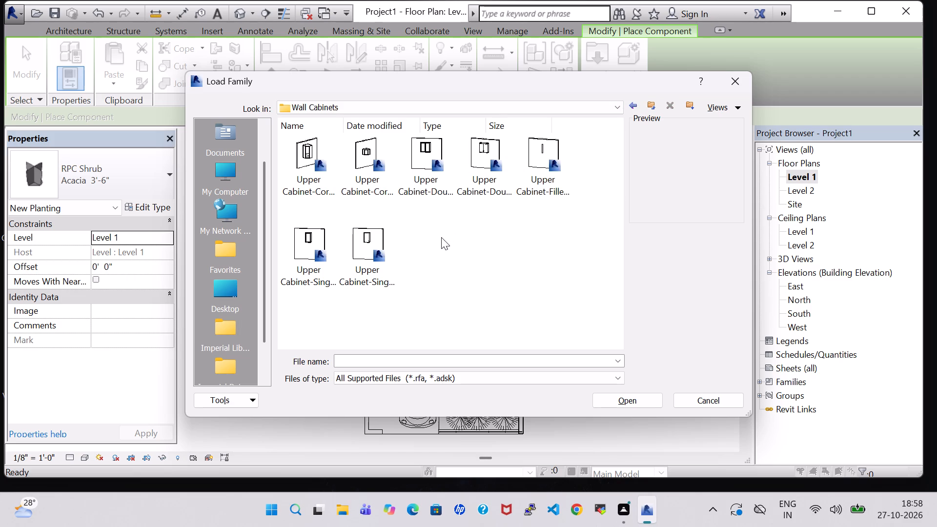
scroll(441, 237, up, 3)
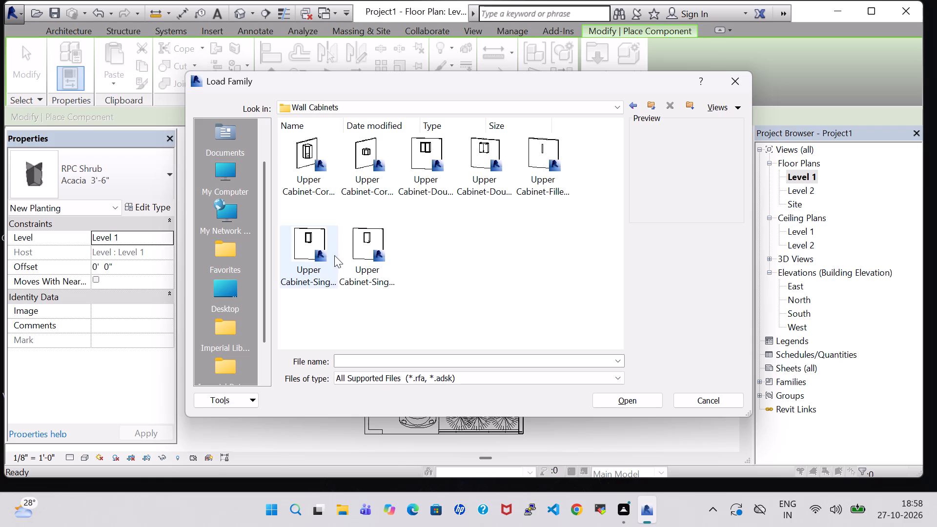
click(307, 266)
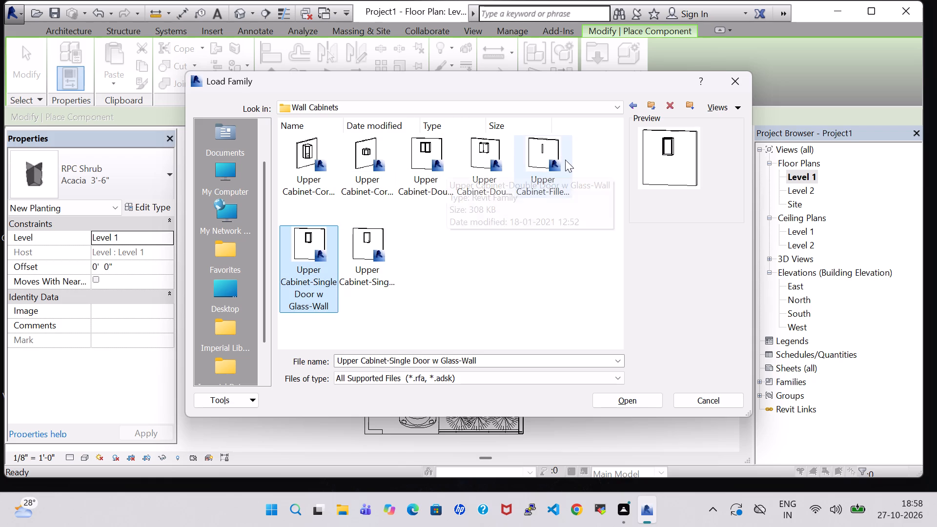
click(636, 105)
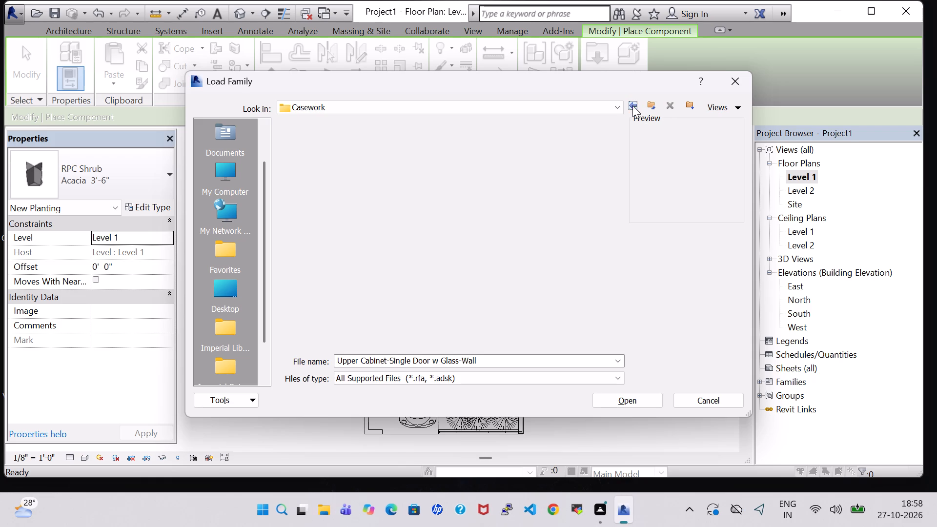
double_click(466, 155)
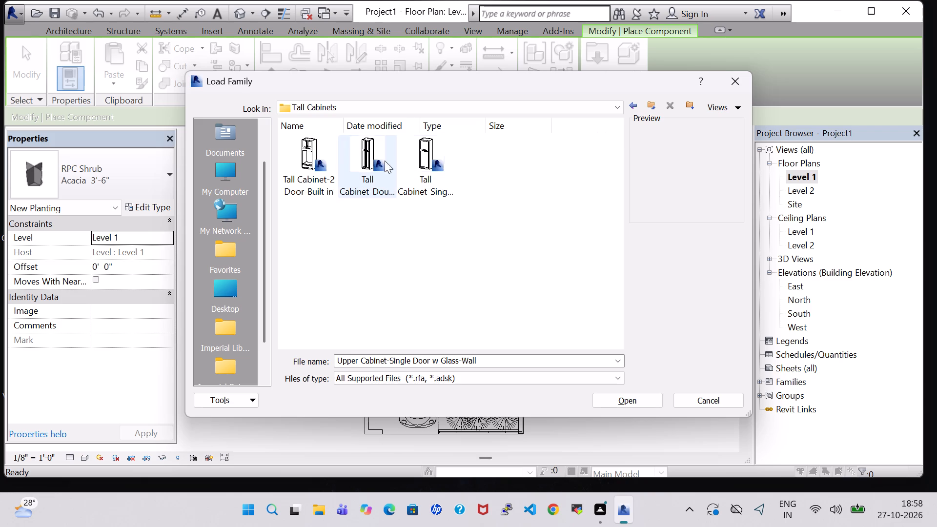
double_click(635, 107)
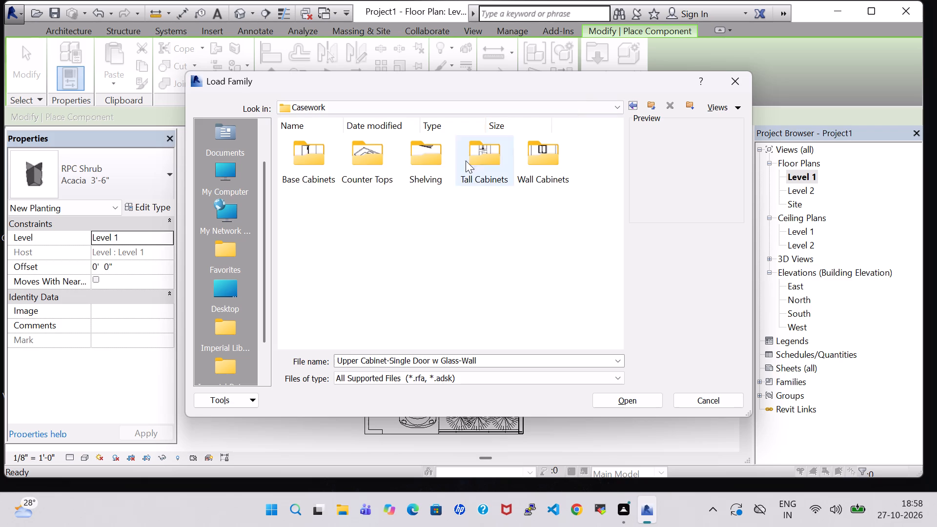
double_click(434, 169)
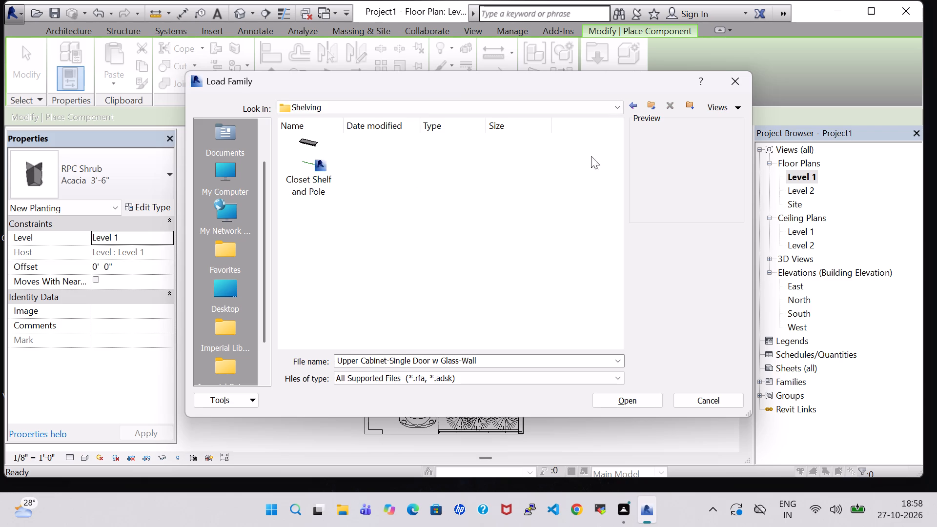
click(633, 107)
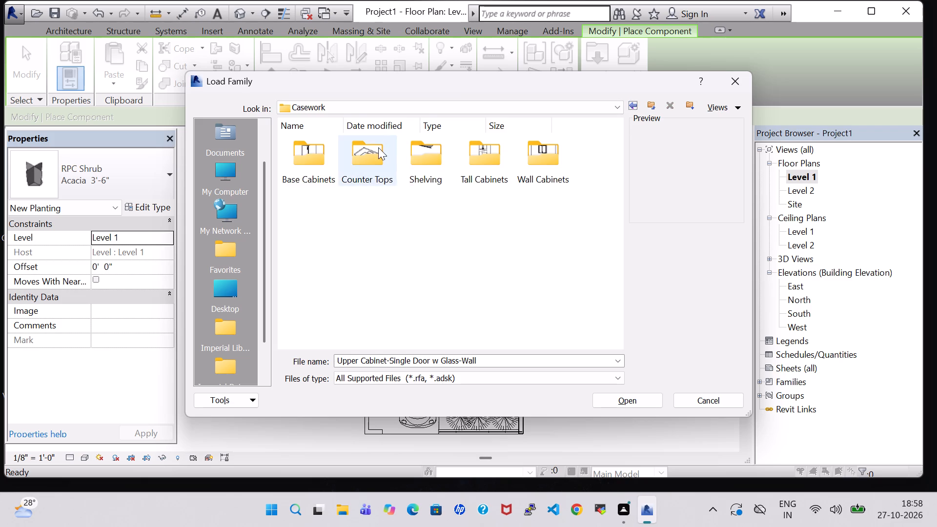
Preview the families in the Casework Counter Tops folder, including the sink, island and vanity counter tops.
triple_click(378, 147)
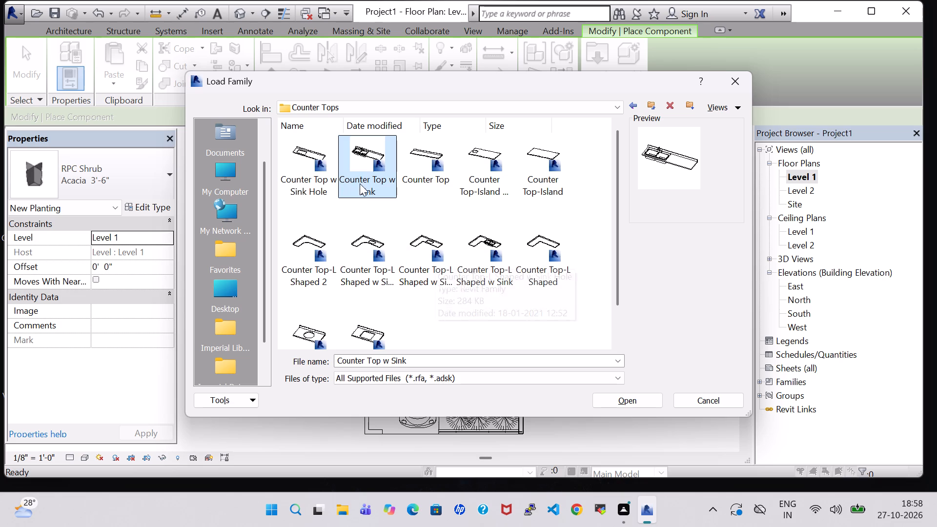
click(375, 150)
click(314, 177)
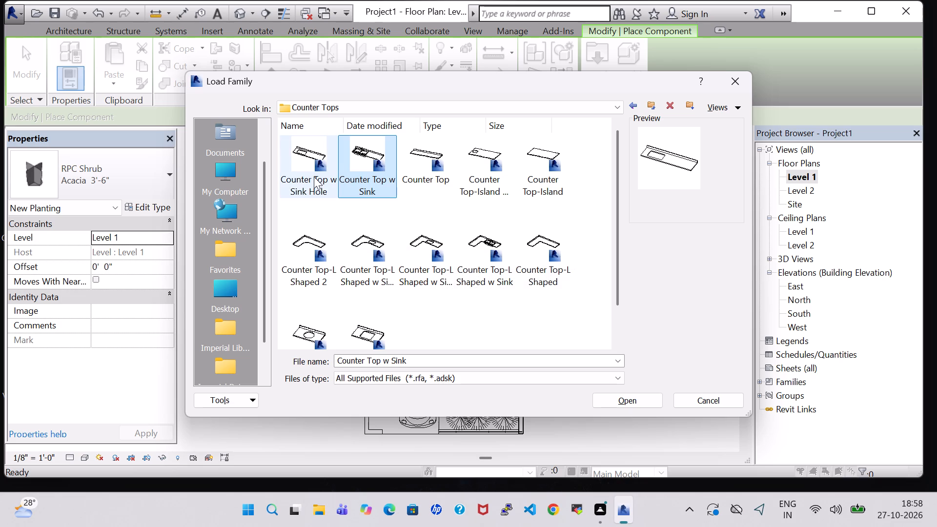
click(357, 164)
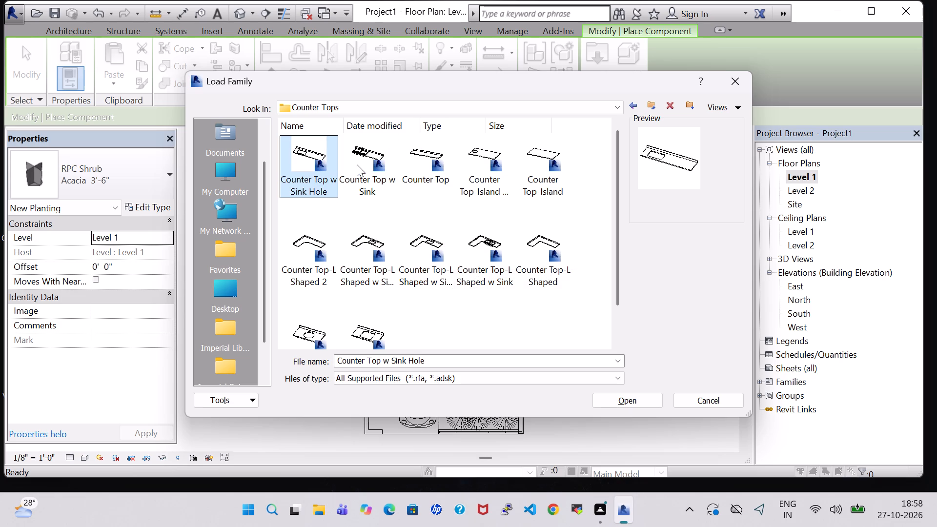
click(429, 163)
click(490, 182)
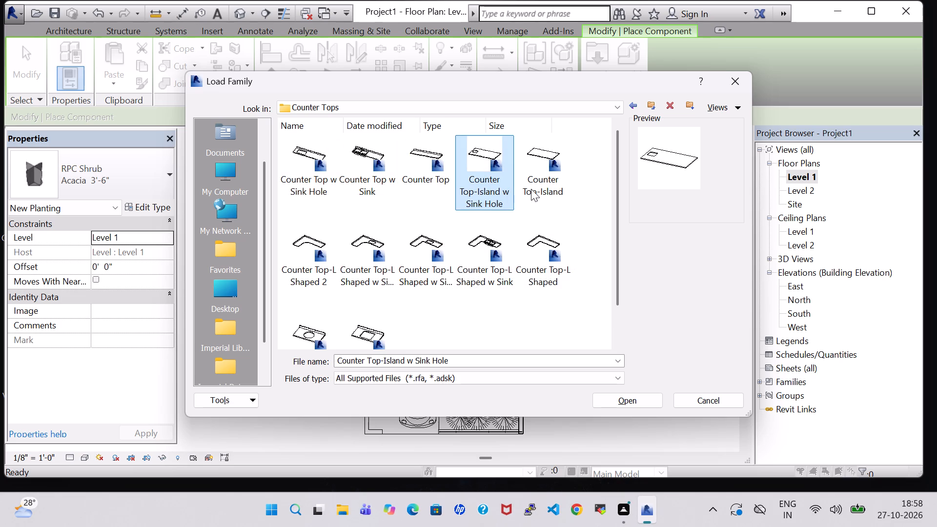
click(542, 188)
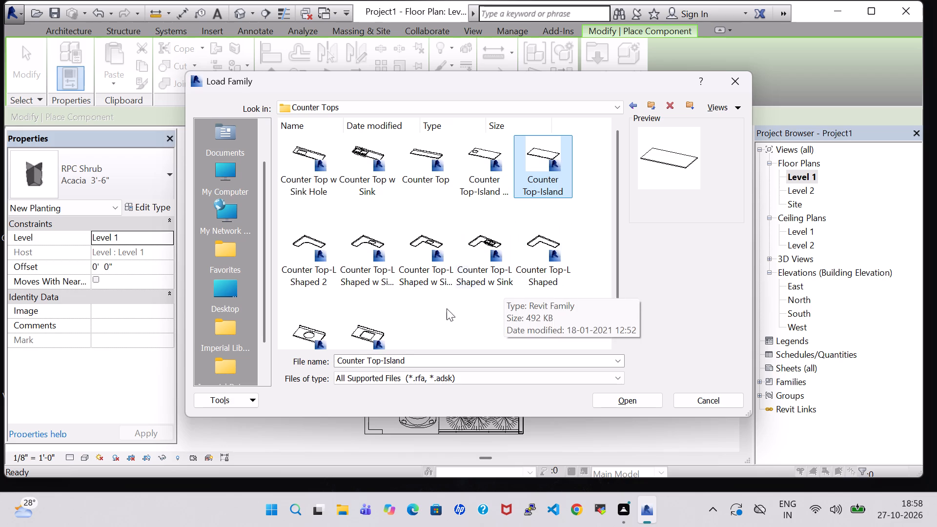
click(374, 330)
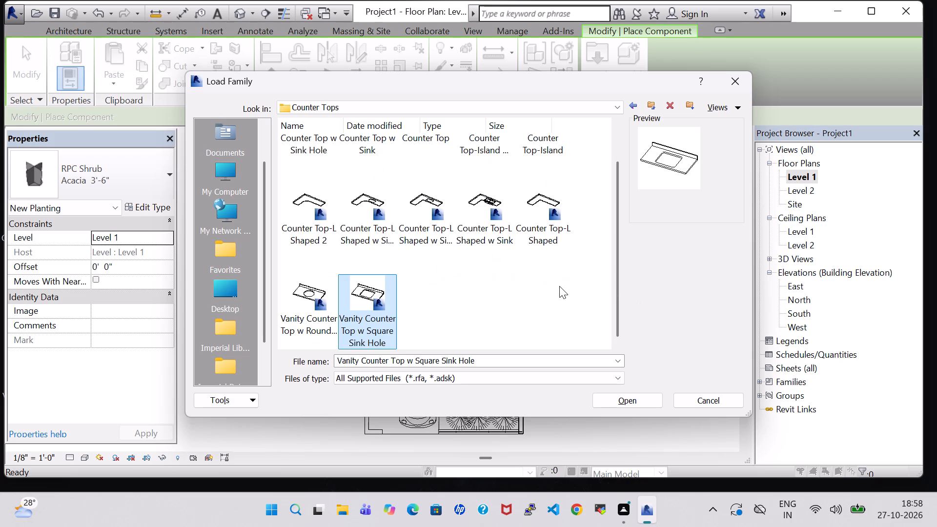
click(637, 107)
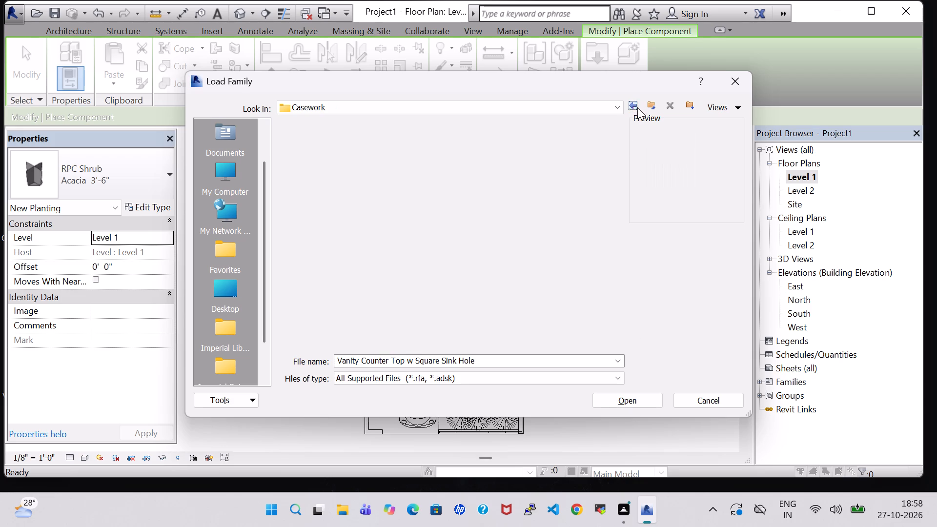
Compare the vanity cabinets in the Casework Base Cabinets folder and load the Vanity Cabinet-Single Door & Drawer family.
double_click(319, 167)
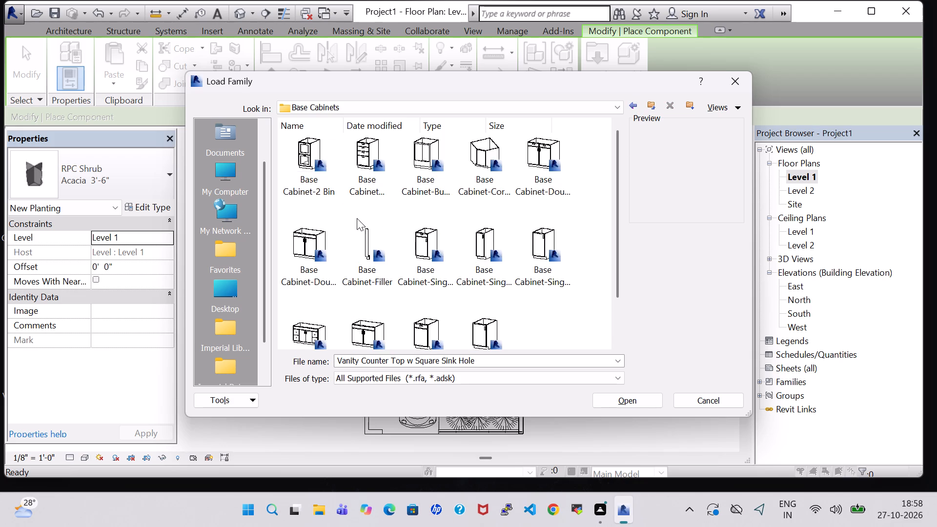
scroll(357, 220, down, 3)
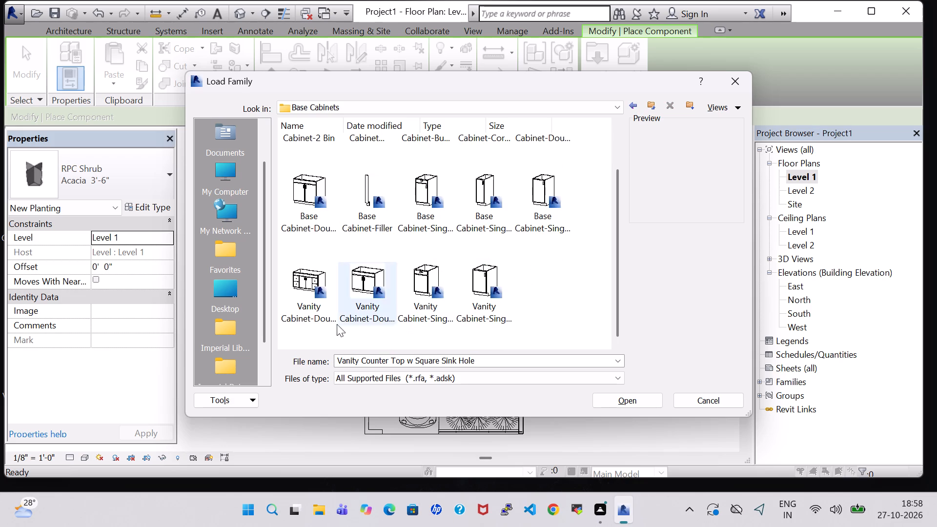
click(296, 315)
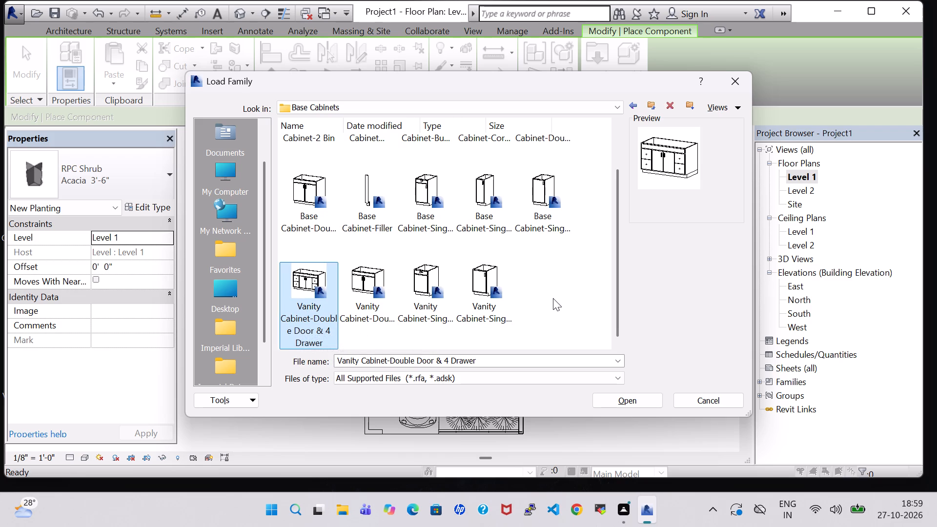
click(476, 296)
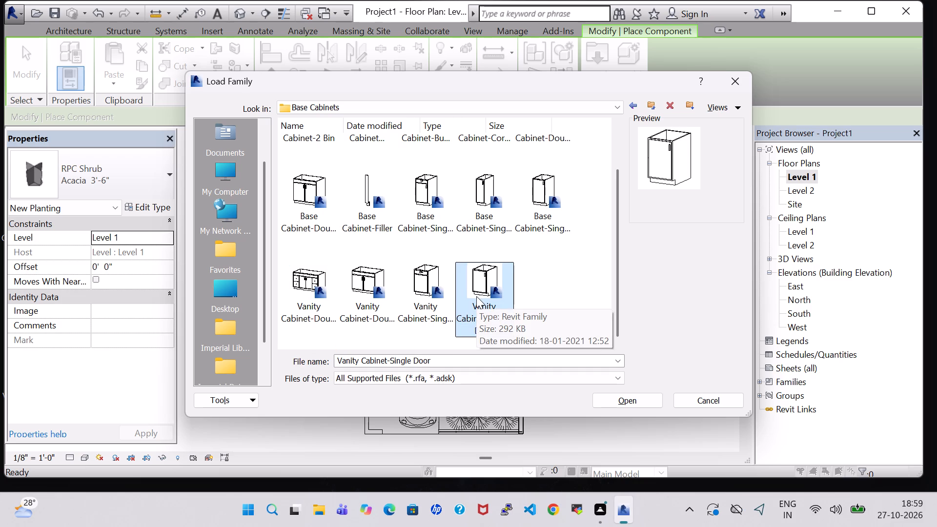
scroll(527, 280, up, 2)
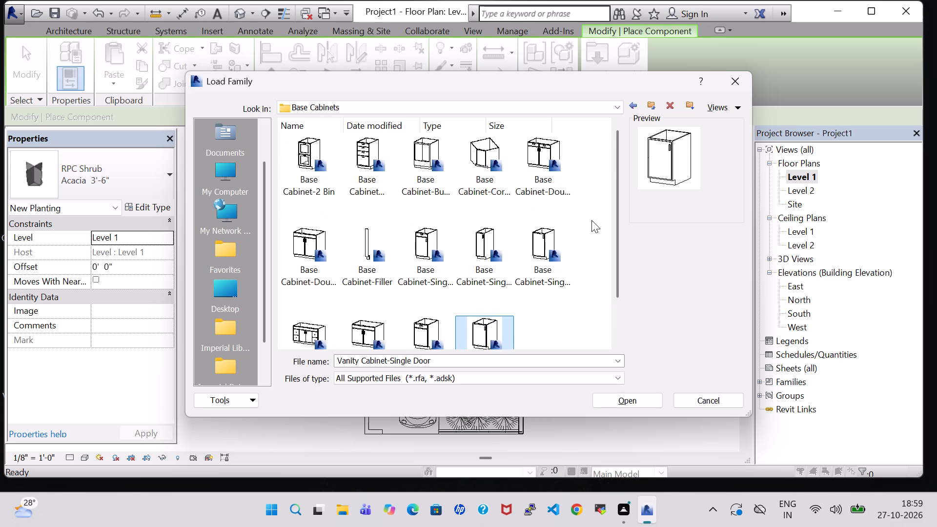
scroll(518, 259, down, 2)
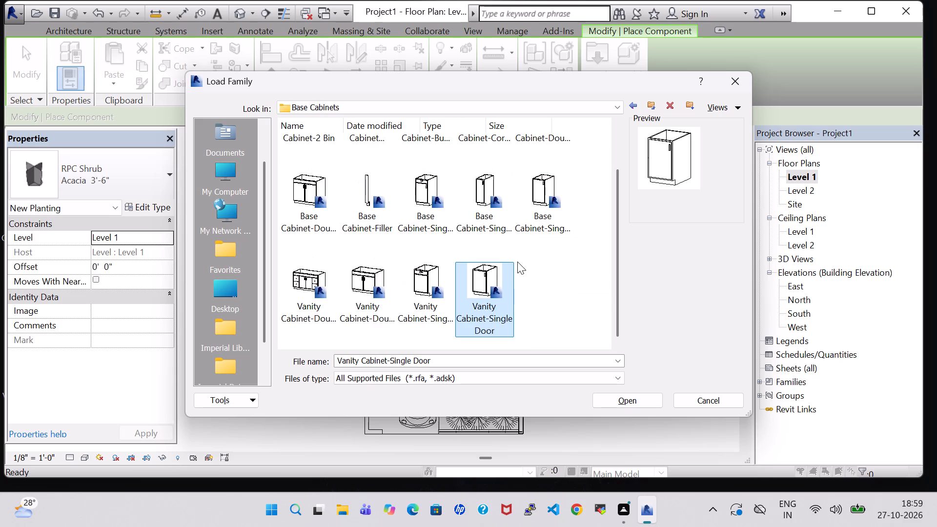
click(320, 286)
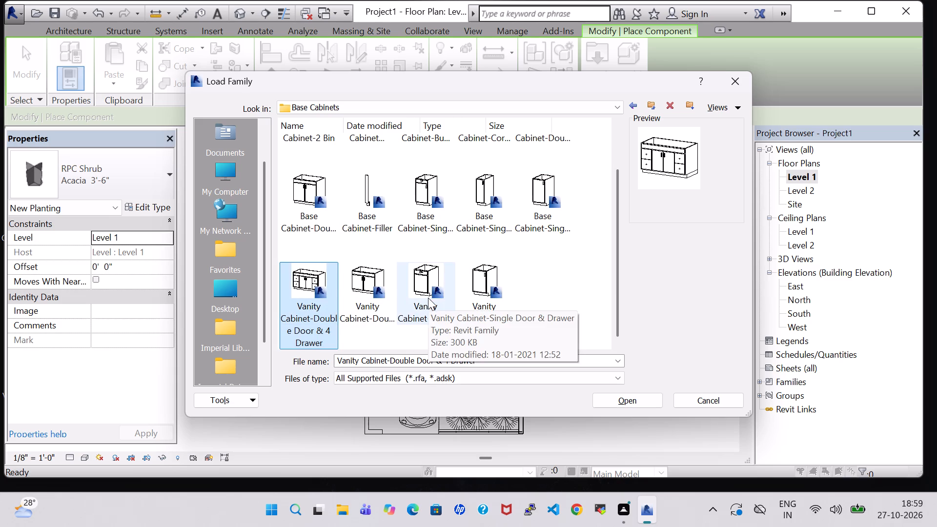
click(374, 297)
click(419, 295)
click(475, 295)
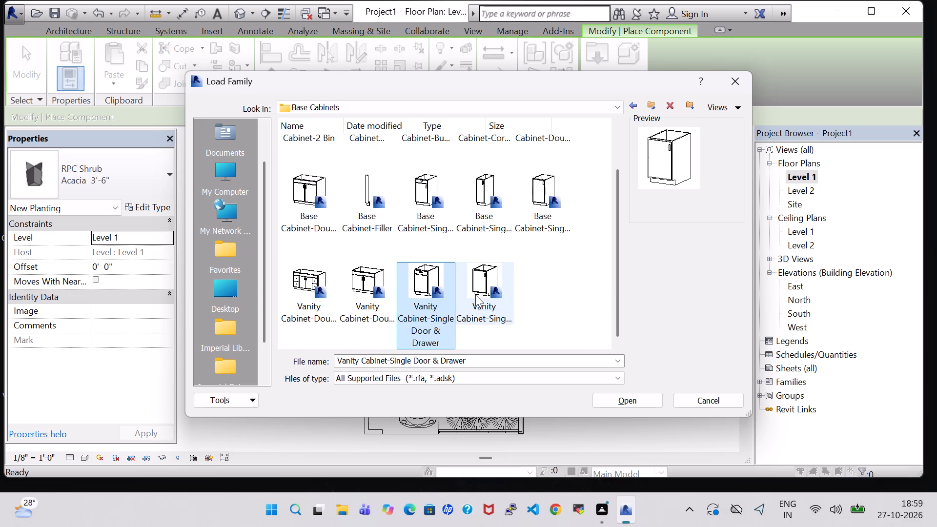
click(448, 295)
click(480, 294)
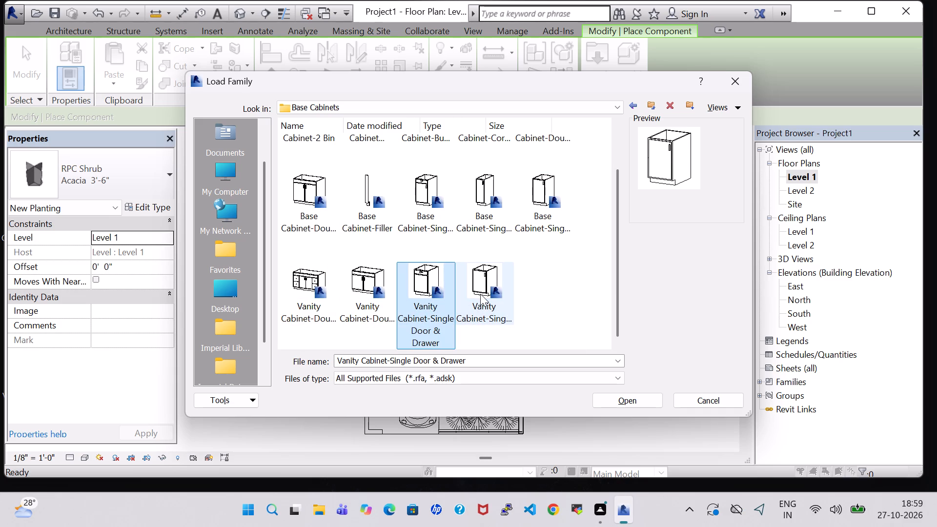
click(432, 300)
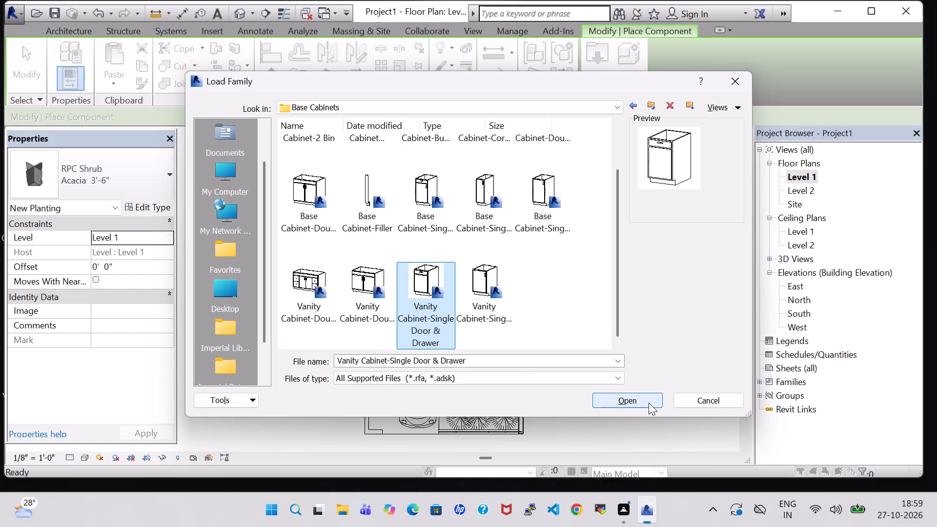
click(649, 403)
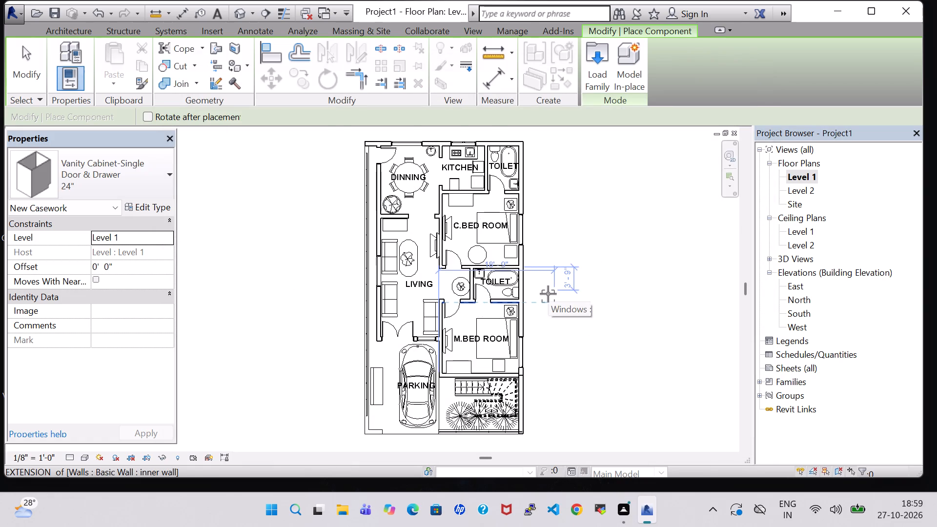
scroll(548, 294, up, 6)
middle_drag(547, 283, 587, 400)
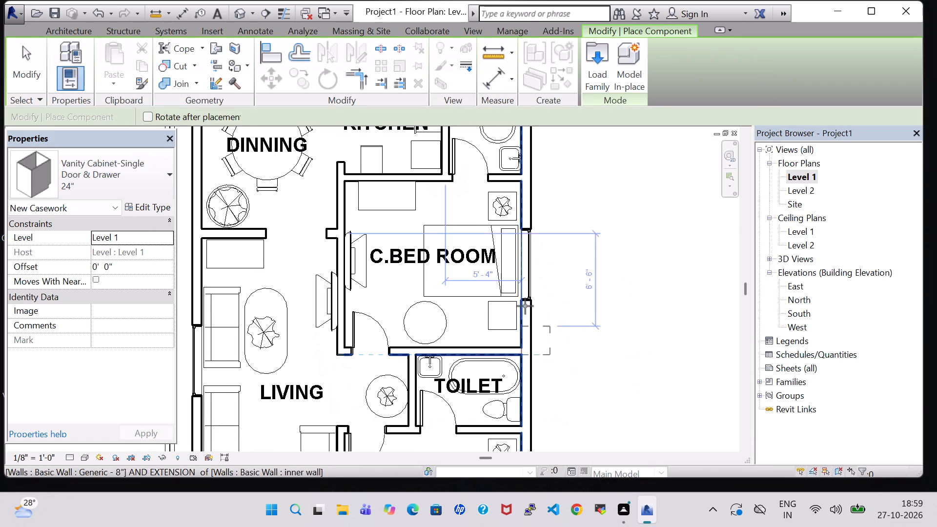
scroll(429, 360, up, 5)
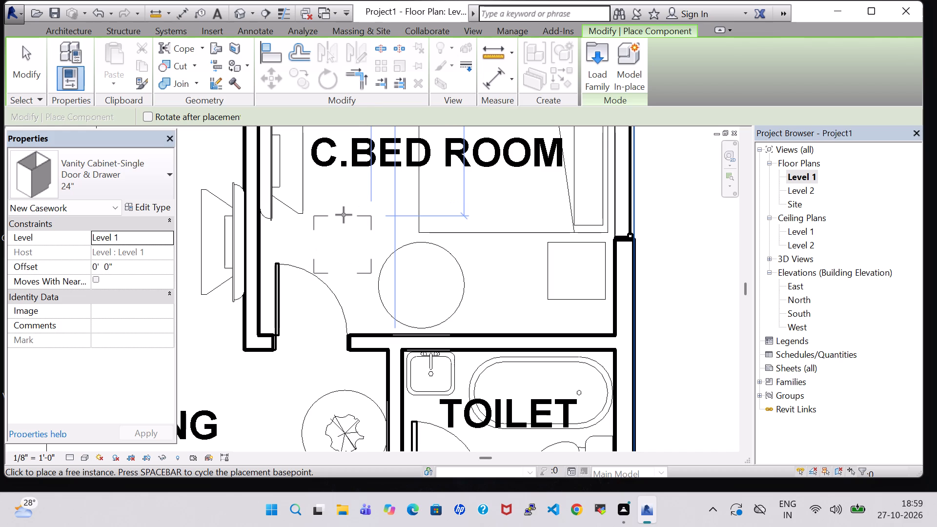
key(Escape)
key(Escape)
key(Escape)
Show the whole Level 1 plan, then open the default 3D view and examine the house's front parking side.
scroll(430, 270, down, 6)
middle_click(584, 286)
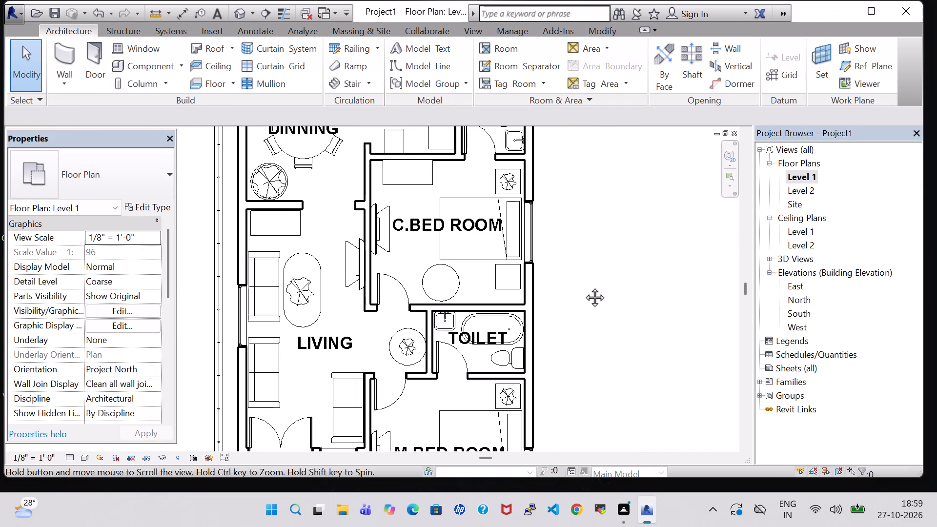
scroll(584, 286, down, 5)
middle_drag(587, 290, 576, 275)
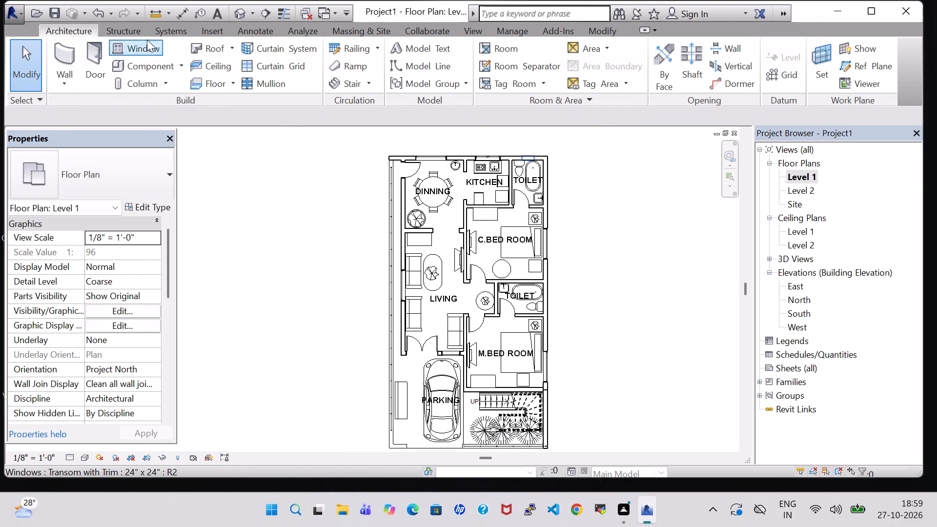
click(238, 11)
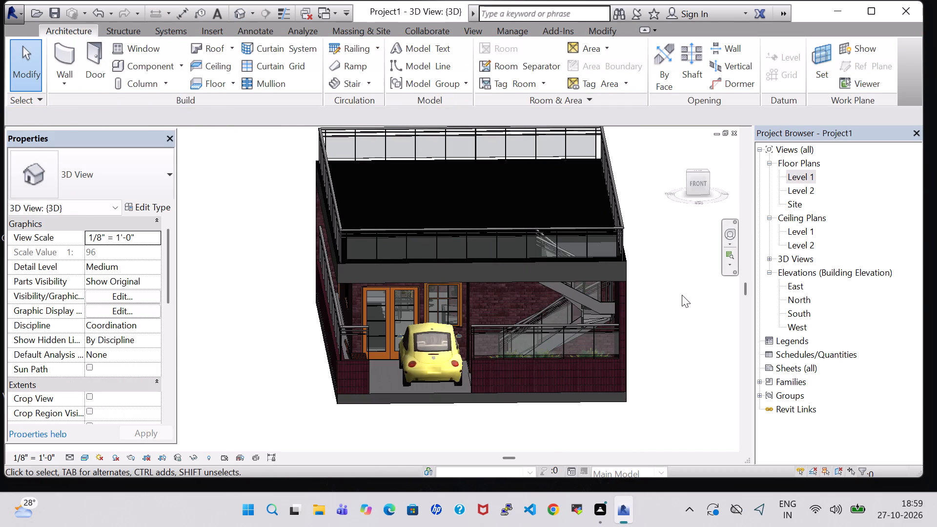
middle_drag(682, 295, 674, 287)
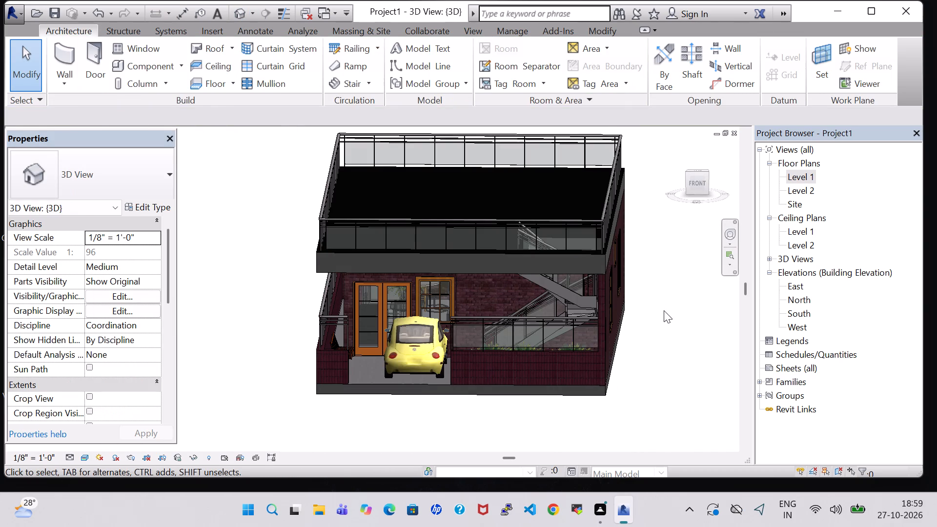
middle_drag(664, 311, 676, 307)
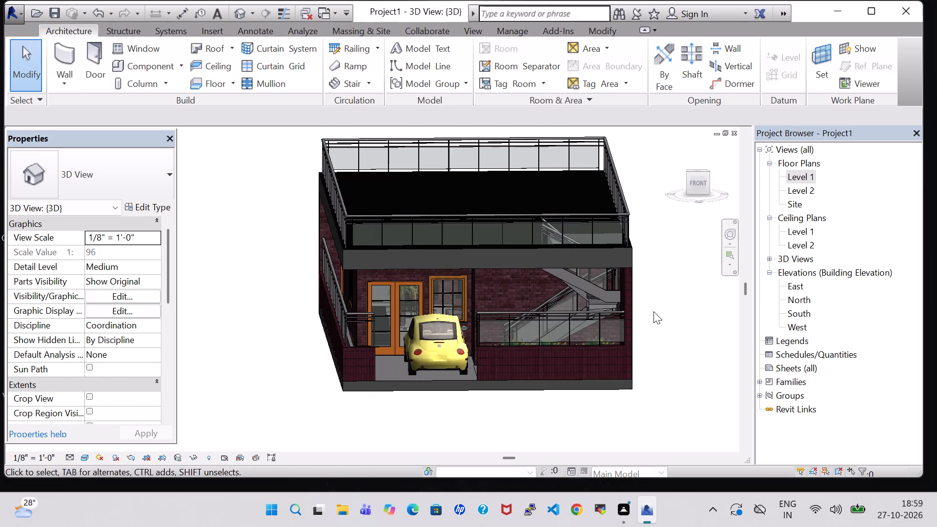
Save the project under the name Project101 in the work folder on the Desktop.
middle_drag(653, 311, 647, 313)
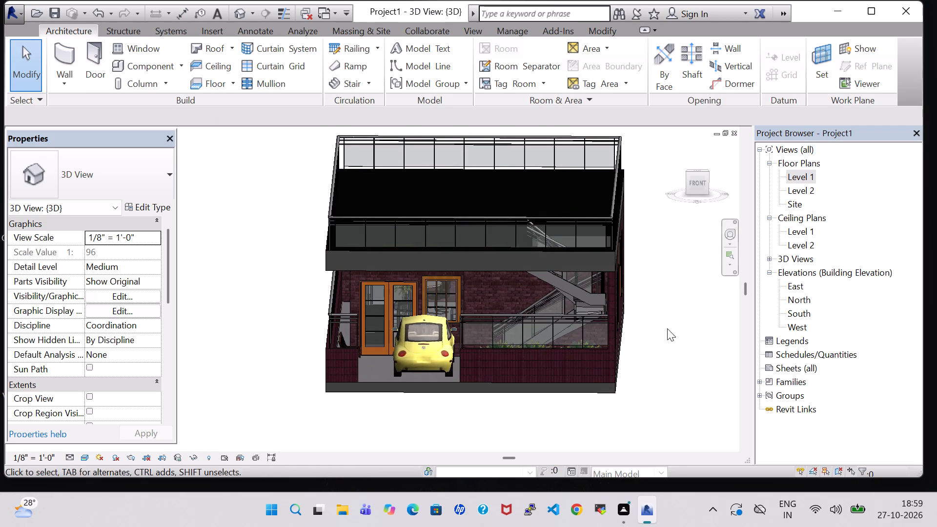
click(20, 16)
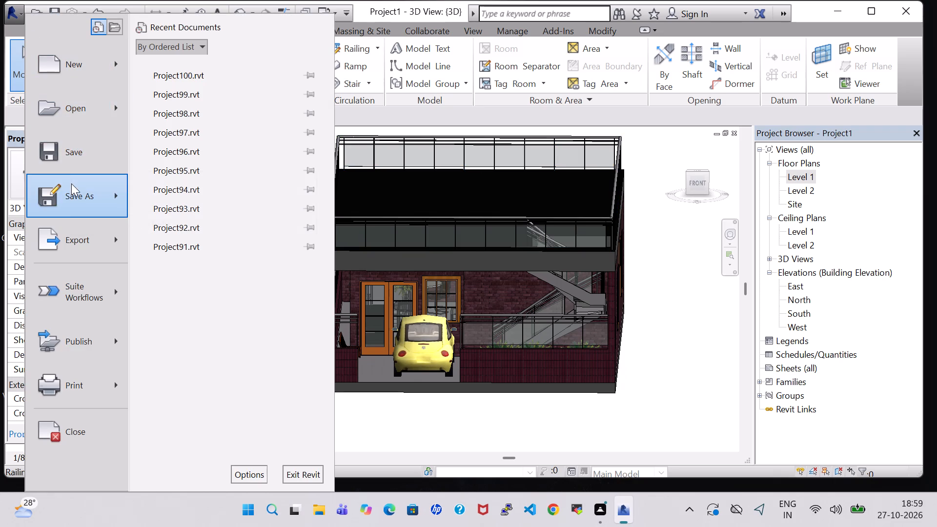
click(226, 99)
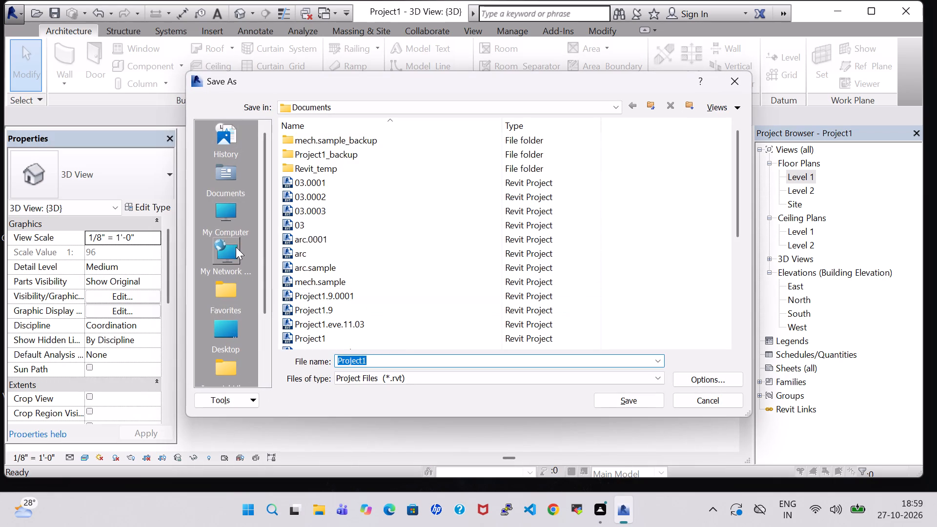
scroll(232, 224, down, 1)
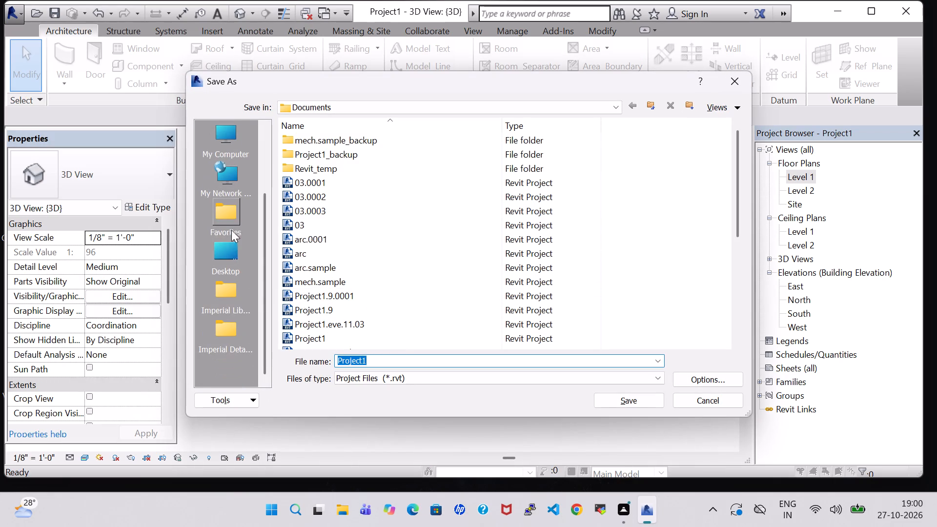
double_click(231, 249)
scroll(373, 240, down, 2)
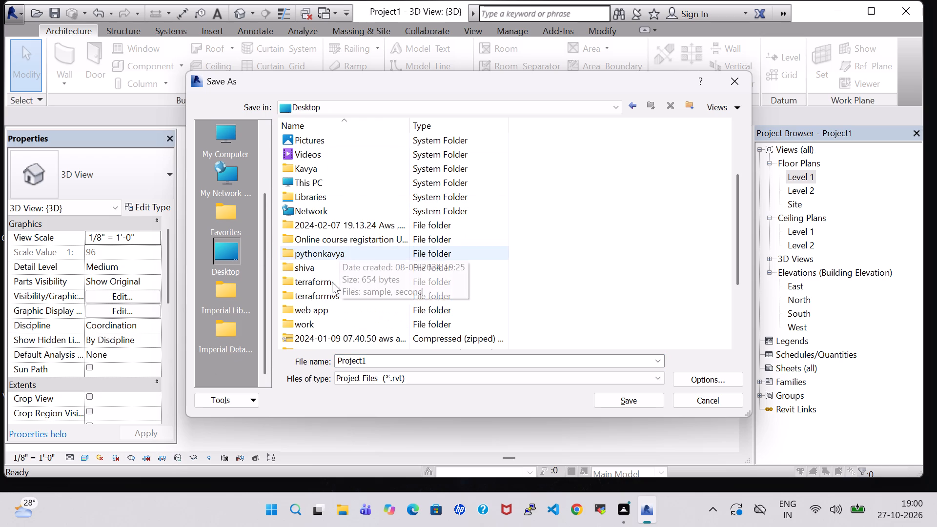
double_click(320, 323)
scroll(369, 219, down, 1)
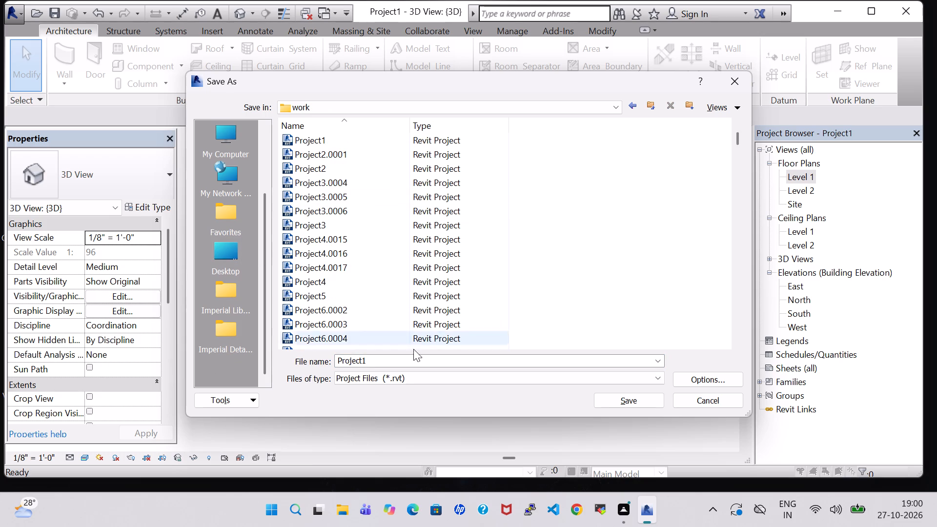
drag(738, 139, 762, 335)
double_click(376, 363)
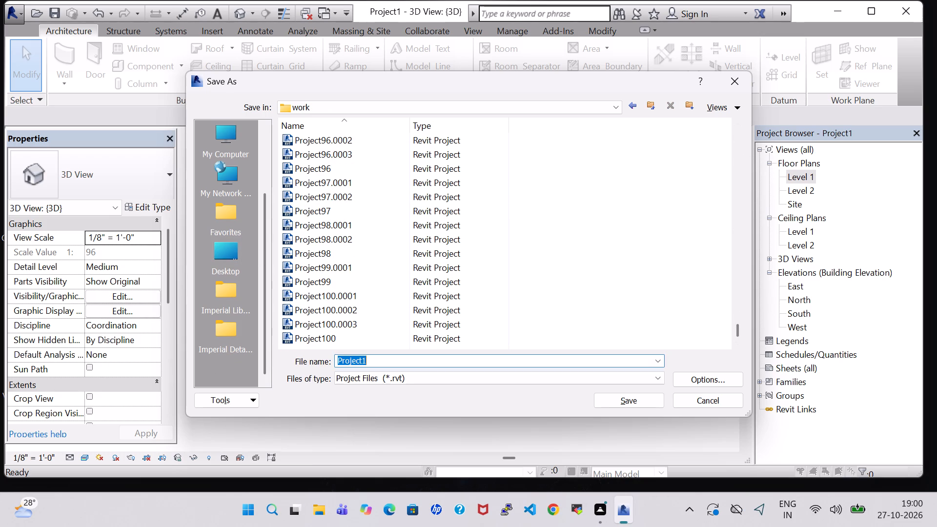
click(376, 363)
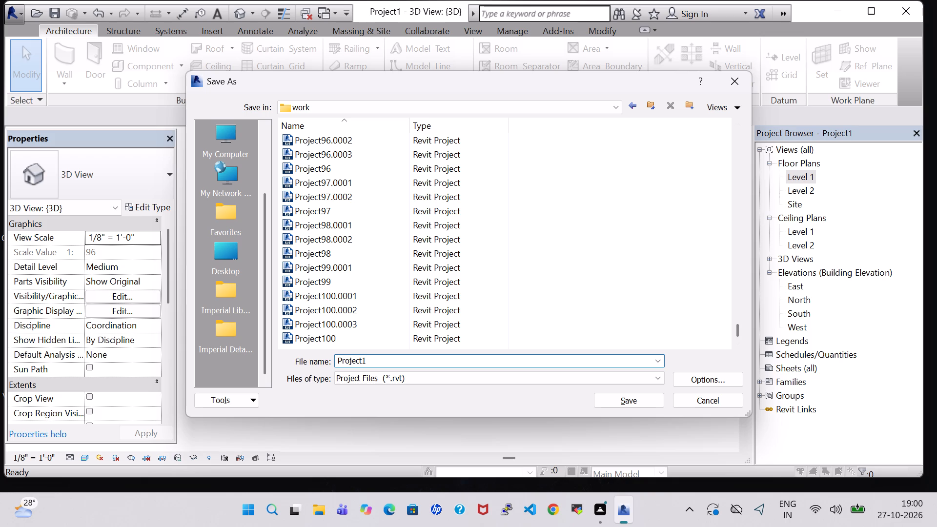
text(01)
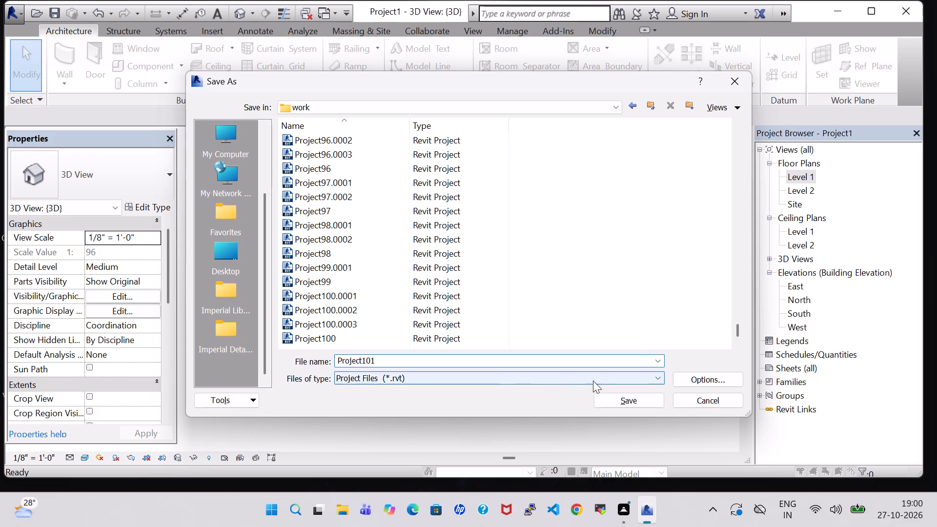
click(624, 396)
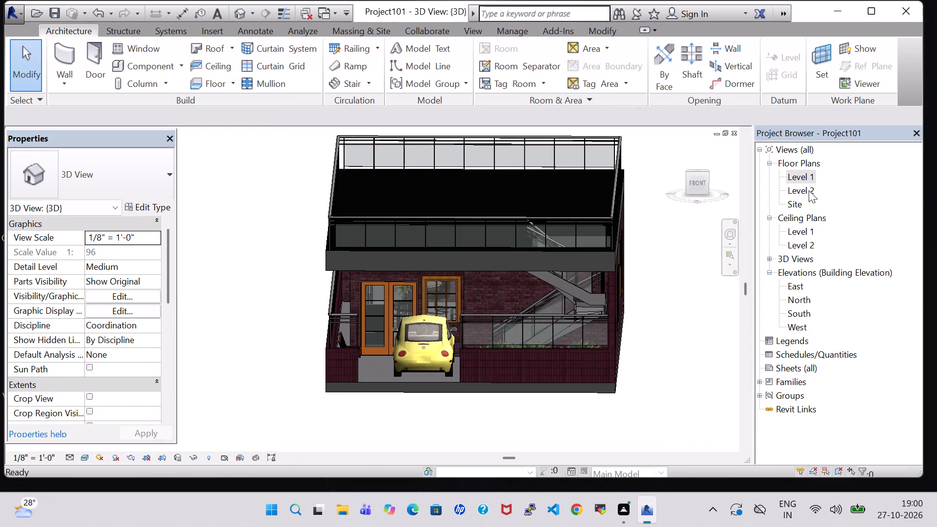
Save the project with the Level 1 floor plan open, and save it again with the default 3D view open.
double_click(804, 177)
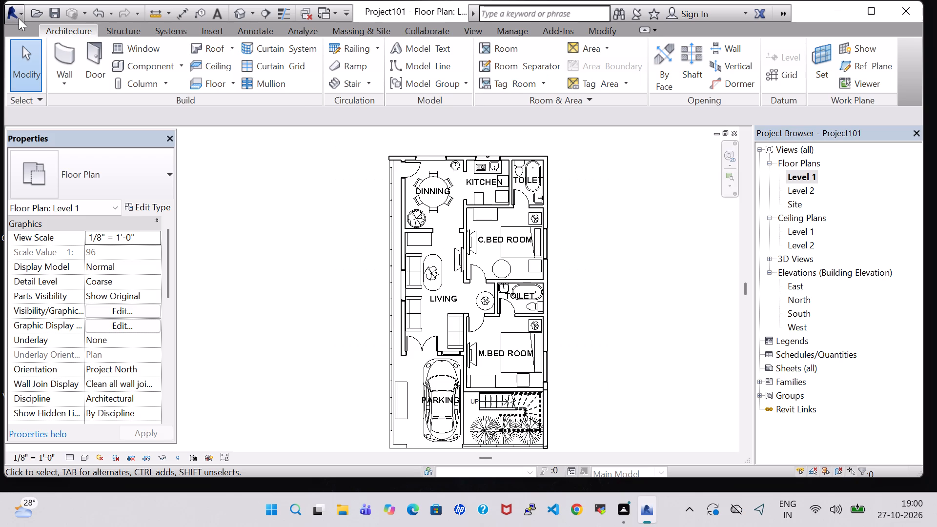
click(20, 18)
click(87, 155)
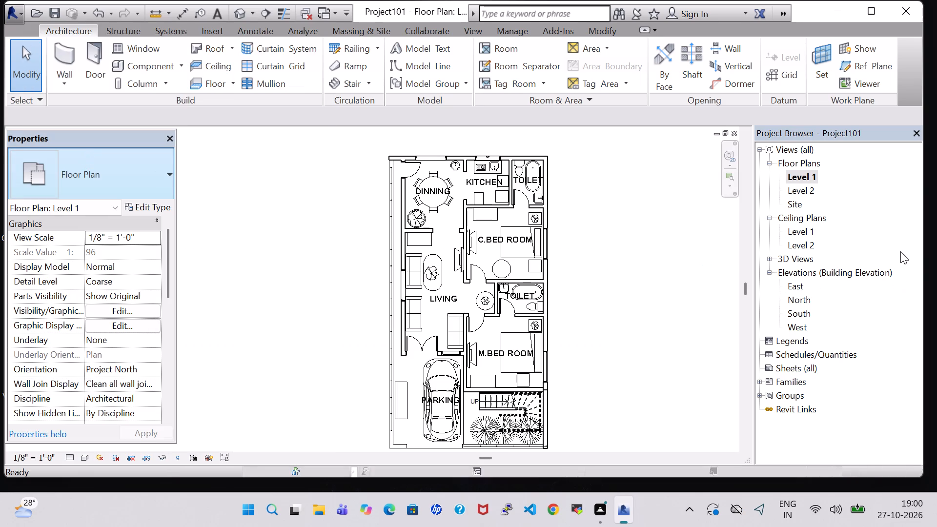
double_click(241, 17)
click(19, 14)
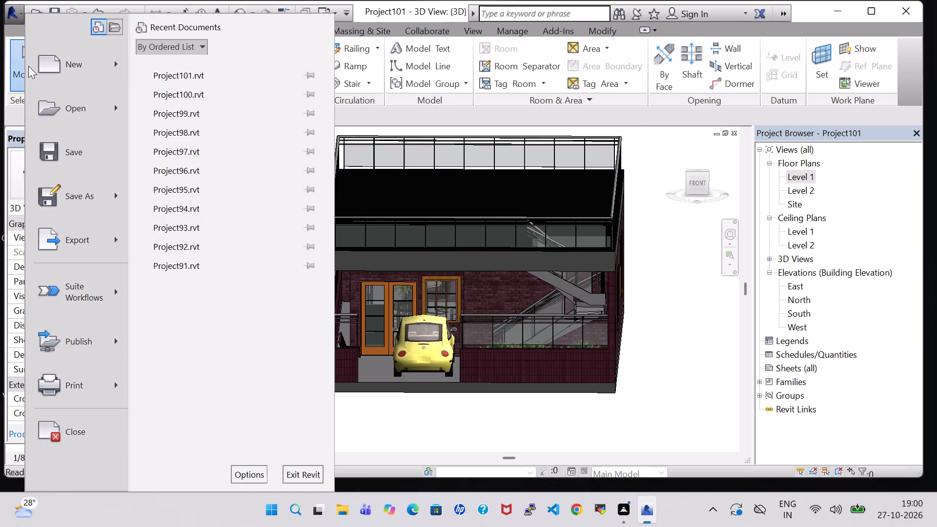
click(71, 159)
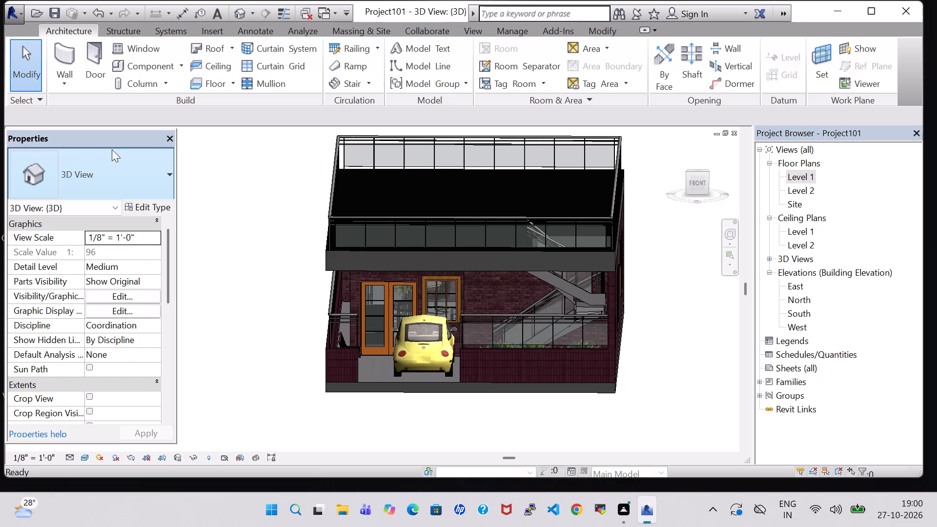
Export the model from the 3D view as the IFC 2x3 file Project101 in the work folder.
click(18, 11)
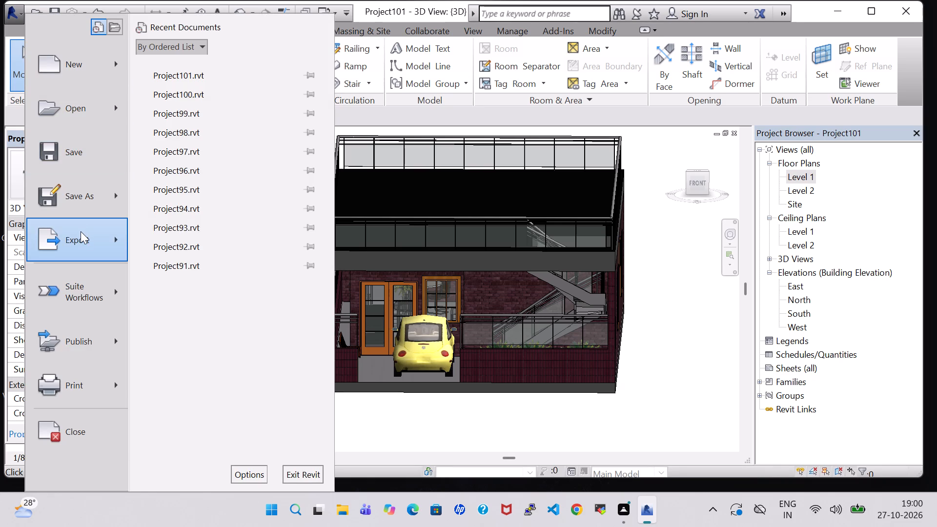
click(81, 231)
click(191, 359)
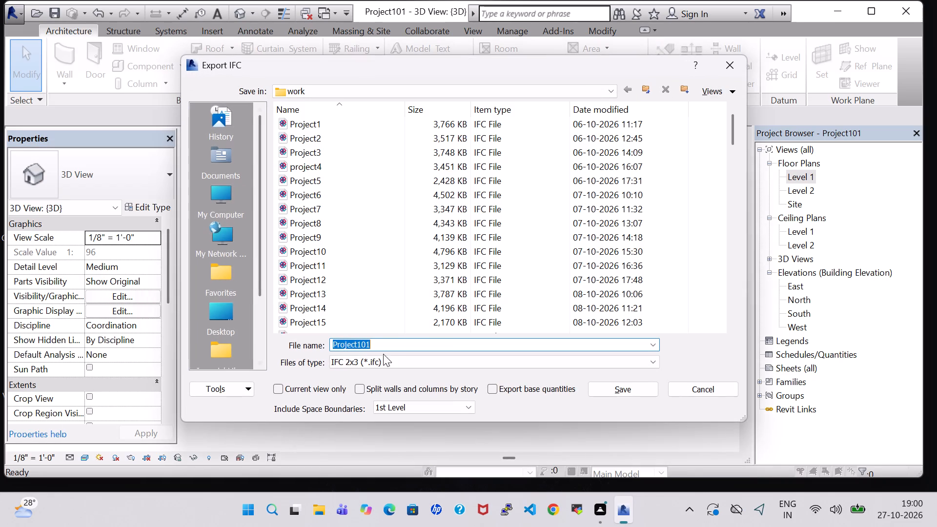
click(657, 386)
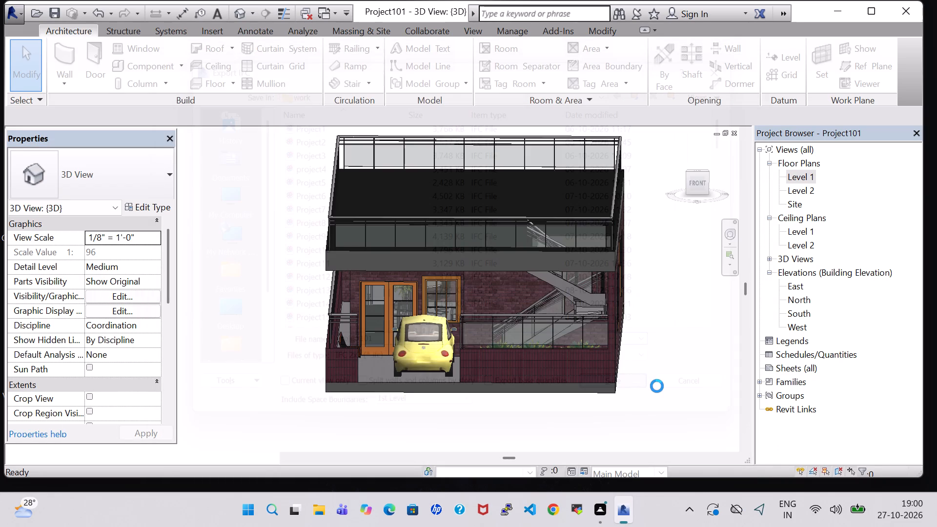
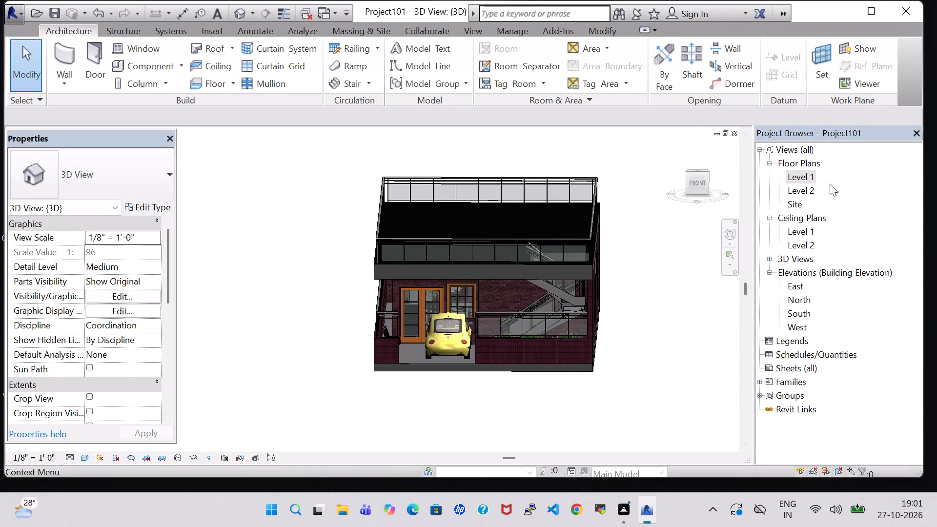
Hide the Roofs category in the 3D view through its visibility/graphic overrides.
text(VV)
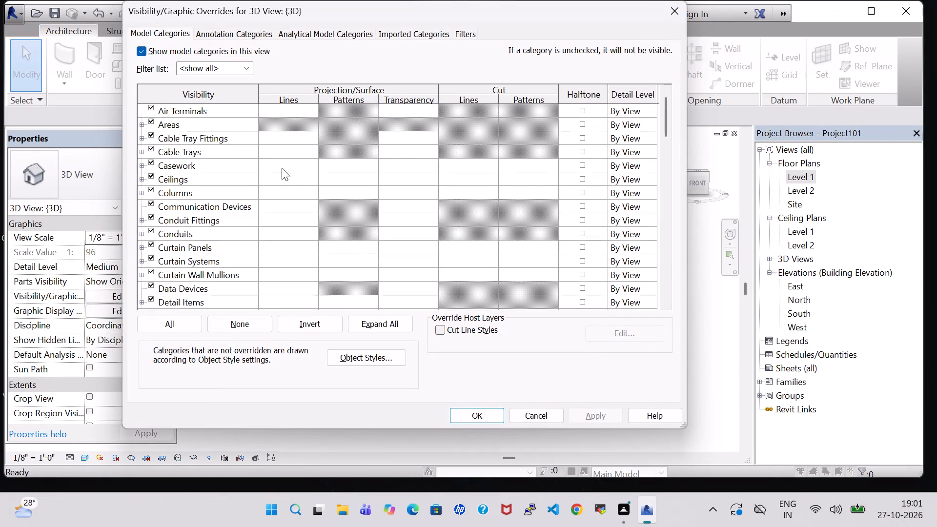
click(204, 197)
key(r)
scroll(204, 197, down, 7)
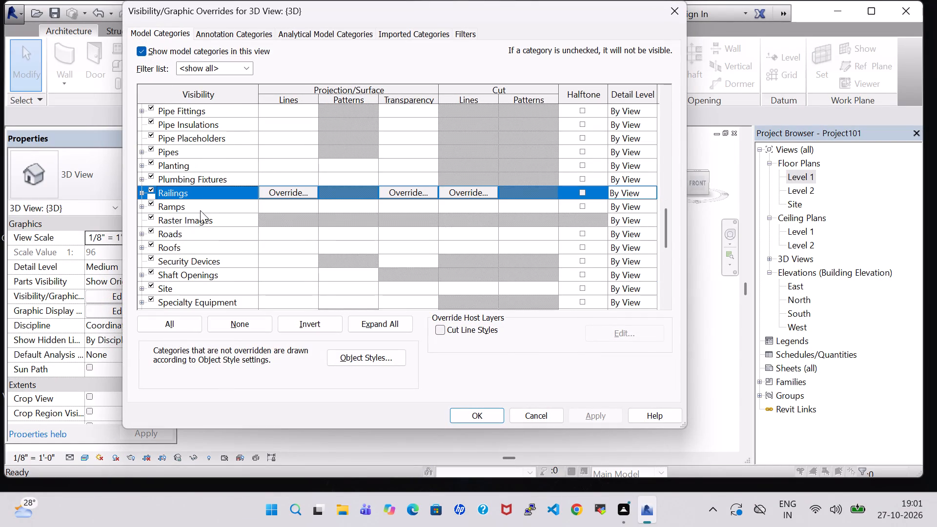
click(152, 244)
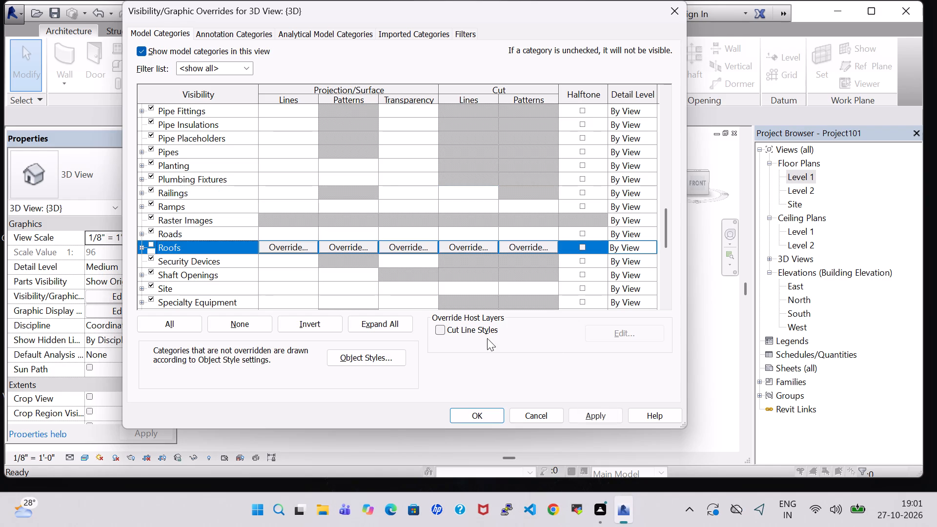
click(607, 416)
click(463, 412)
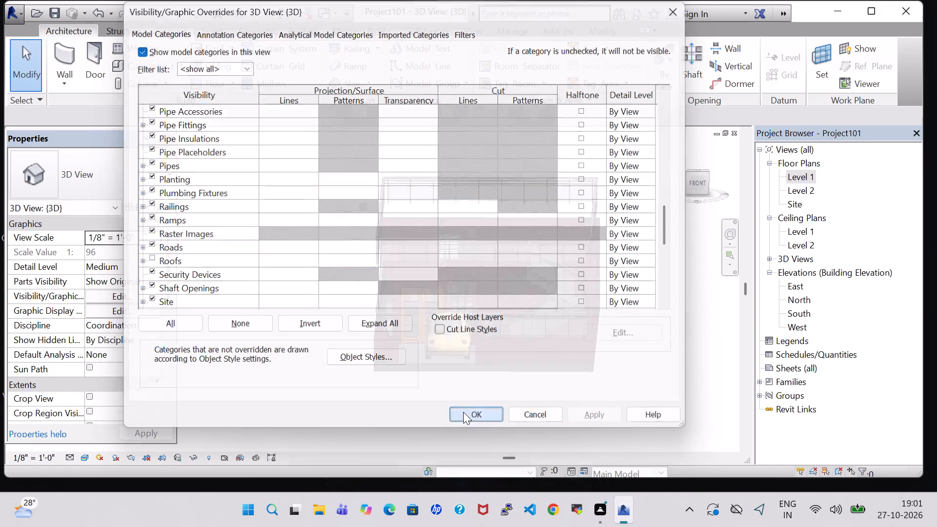
Place a 24" Vanity Cabinet-Single Door & Drawer at the square sink in the Level 1 toilet beside the living room.
shift+middle_drag(629, 219, 642, 346)
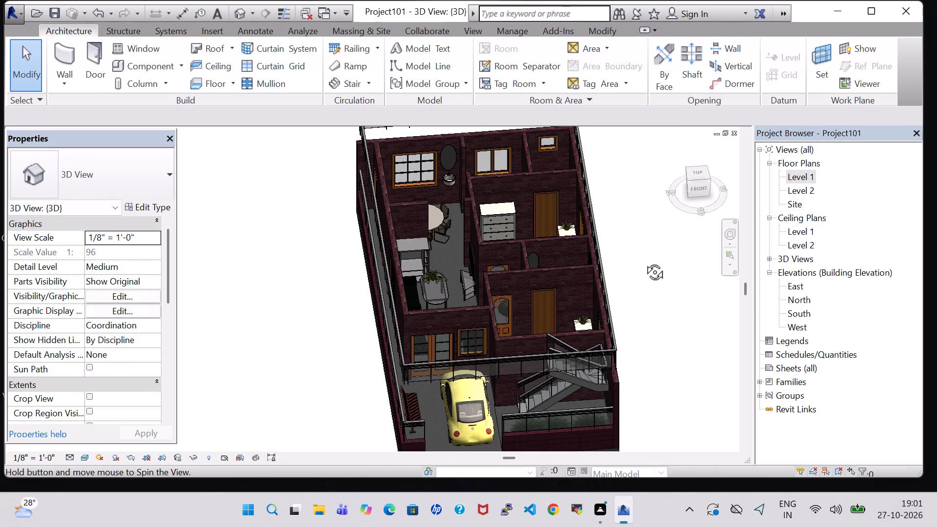
shift+middle_drag(644, 261, 628, 334)
shift+middle_drag(636, 276, 633, 337)
double_click(807, 173)
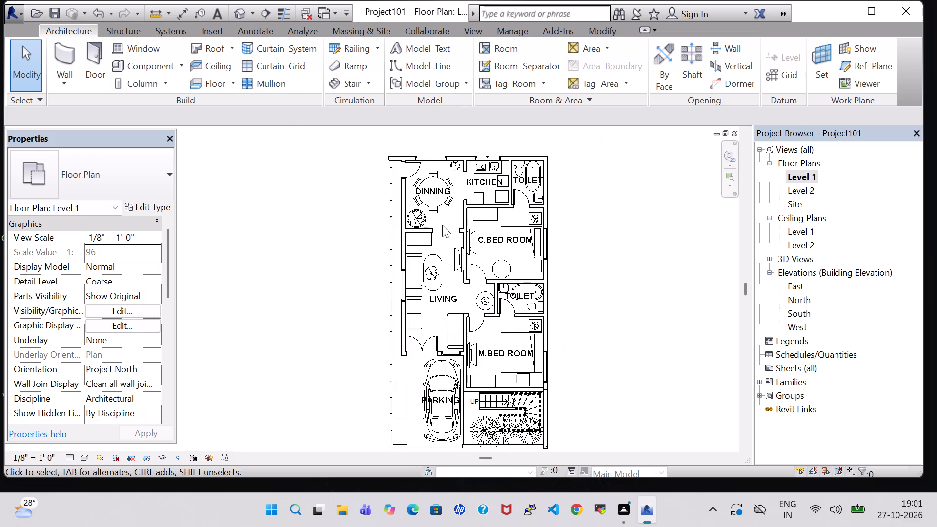
scroll(442, 225, down, 1)
scroll(458, 226, up, 2)
click(133, 65)
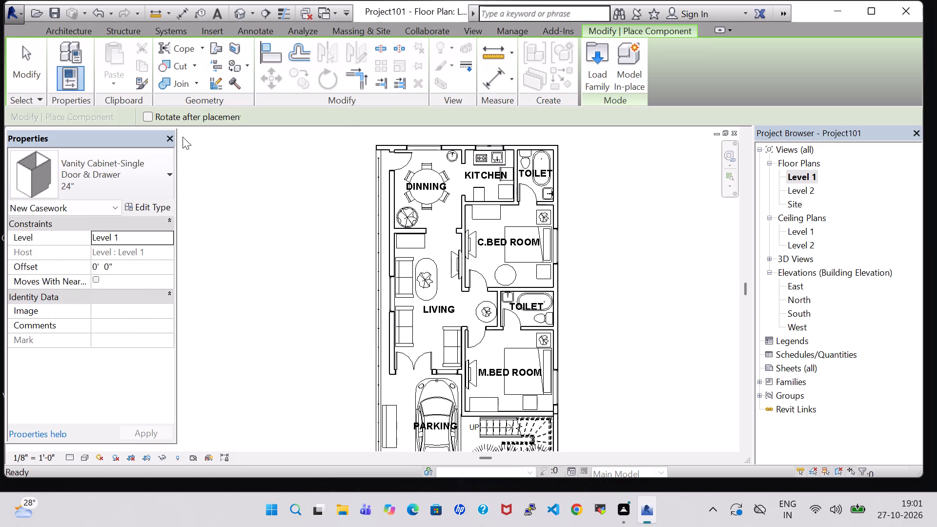
scroll(437, 291, up, 8)
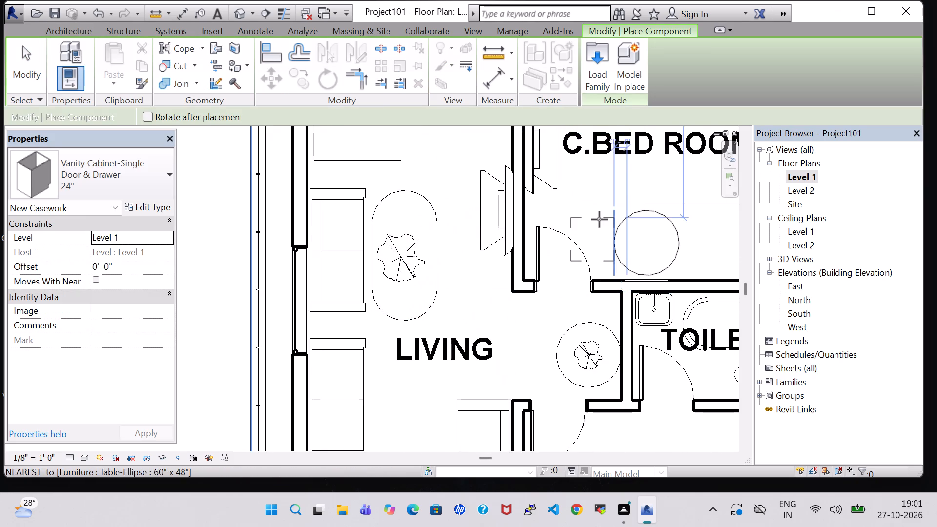
middle_drag(599, 219, 546, 216)
scroll(606, 338, up, 5)
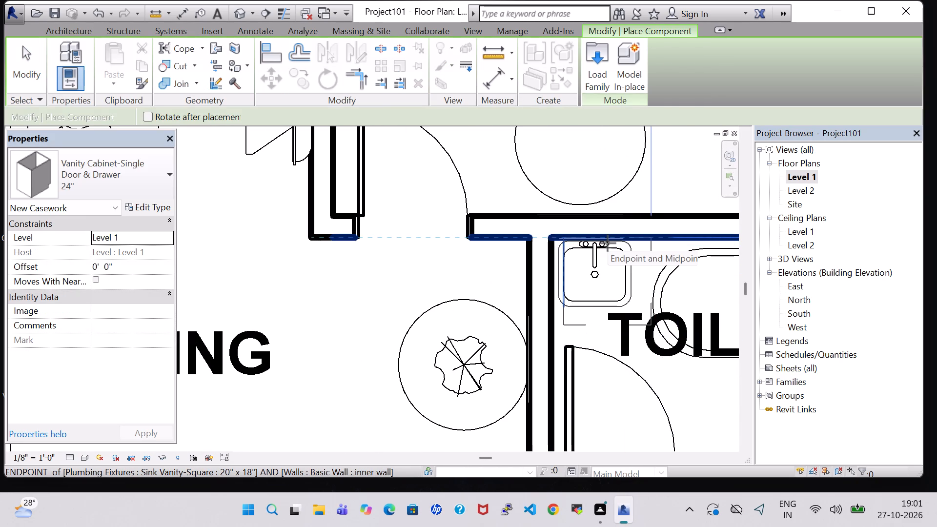
click(608, 243)
scroll(559, 265, down, 4)
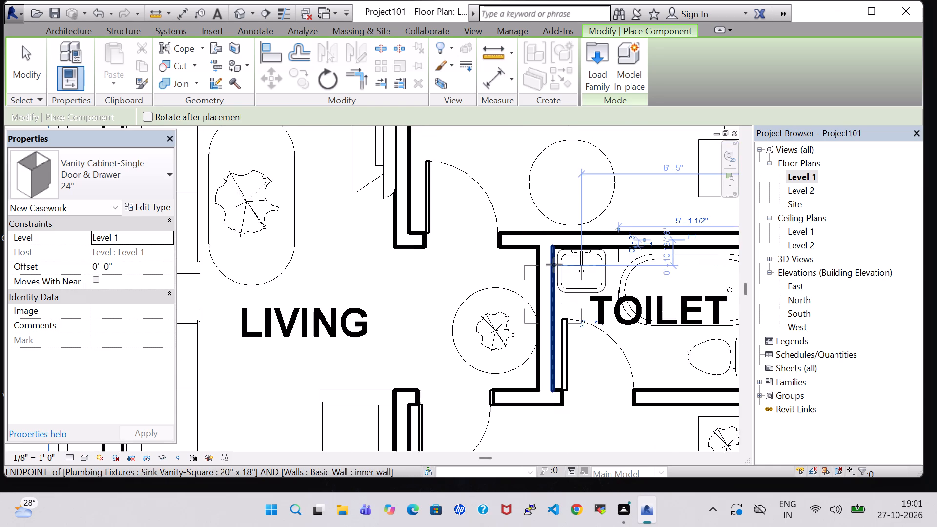
key(Escape)
key(Escape)
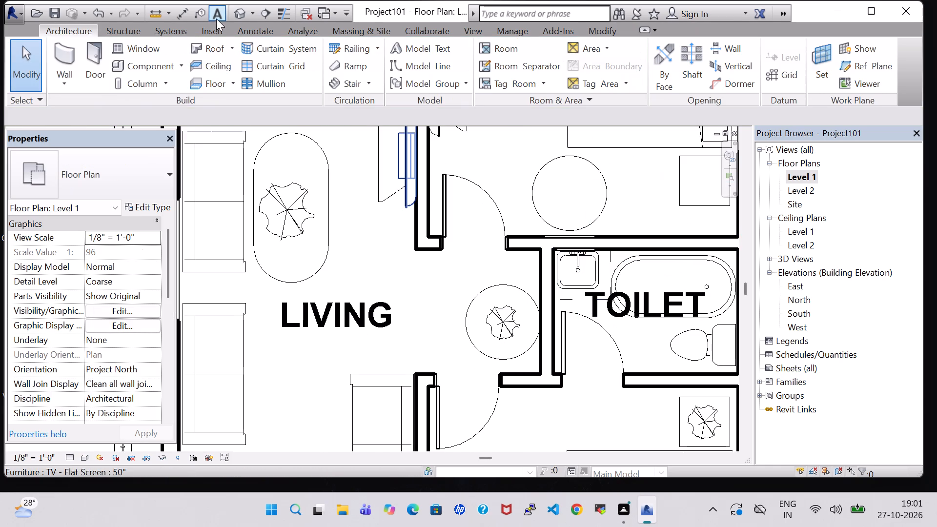
In the 3D view, nudge the new vanity cabinet four increments toward the living-room partition wall, beneath the sink.
click(240, 14)
scroll(592, 325, up, 8)
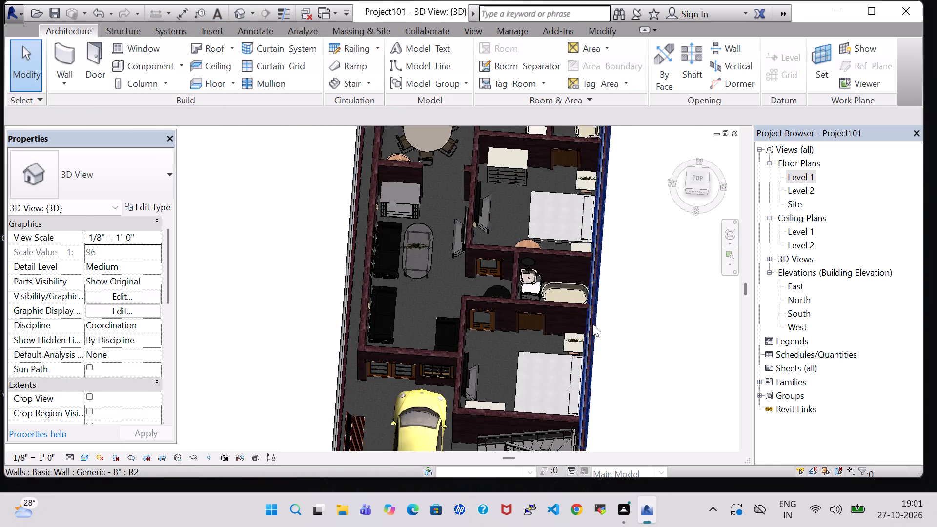
scroll(592, 324, up, 4)
click(307, 182)
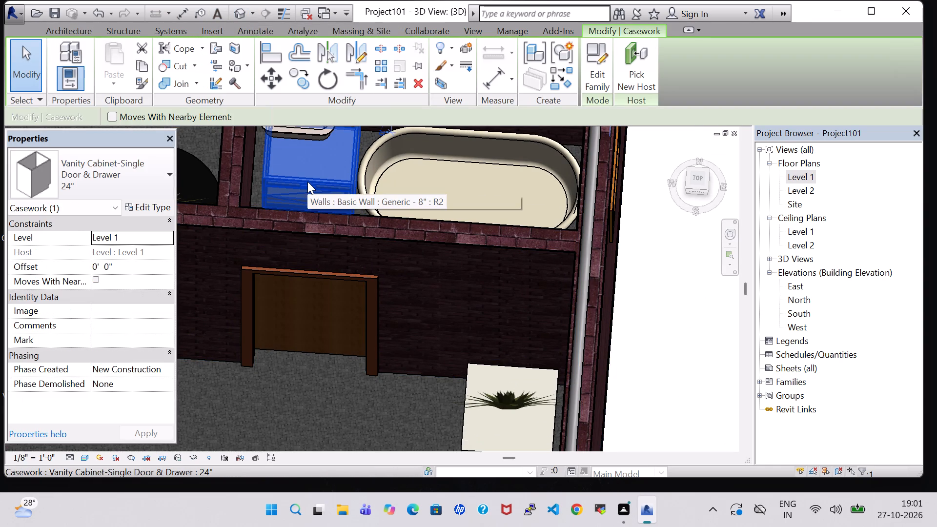
key(Left)
key(Left)
key(Left)
key(Left)
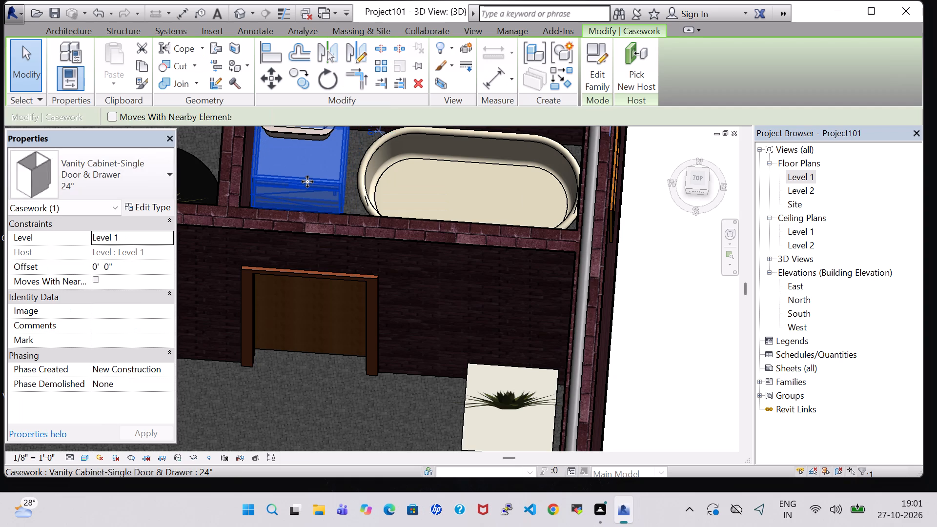
click(661, 279)
Check the type dimensions of the vanity cabinet under the toilet sink without changing them.
shift+middle_drag(670, 273, 672, 239)
middle_drag(672, 239, 658, 446)
shift+middle_drag(661, 404, 618, 398)
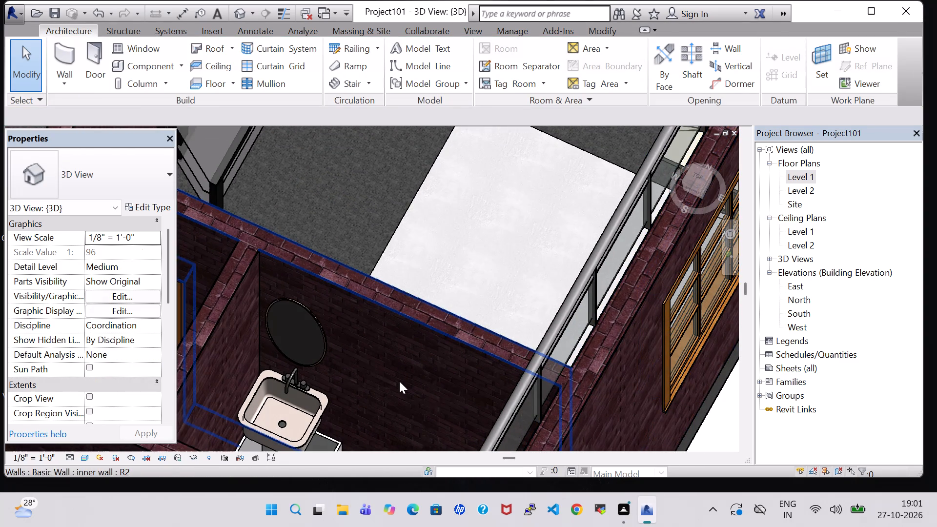
middle_drag(399, 381, 426, 159)
click(364, 239)
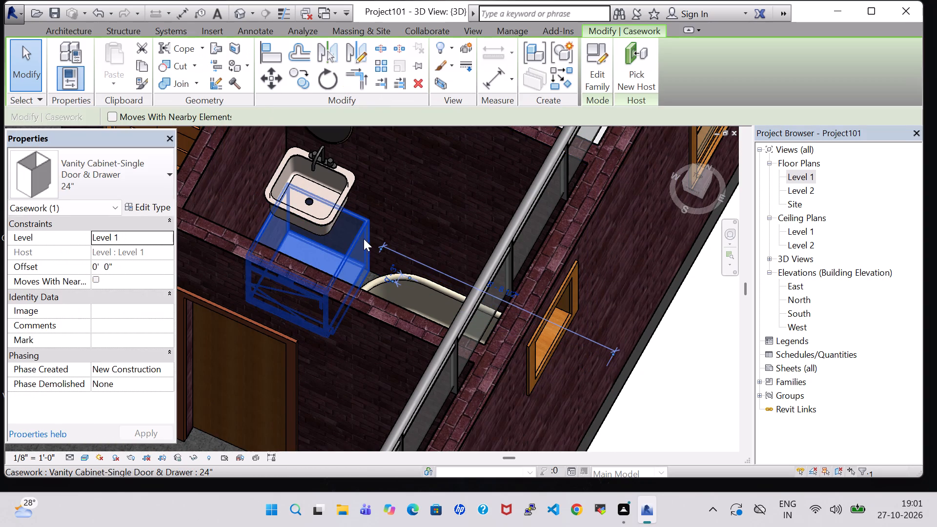
click(141, 205)
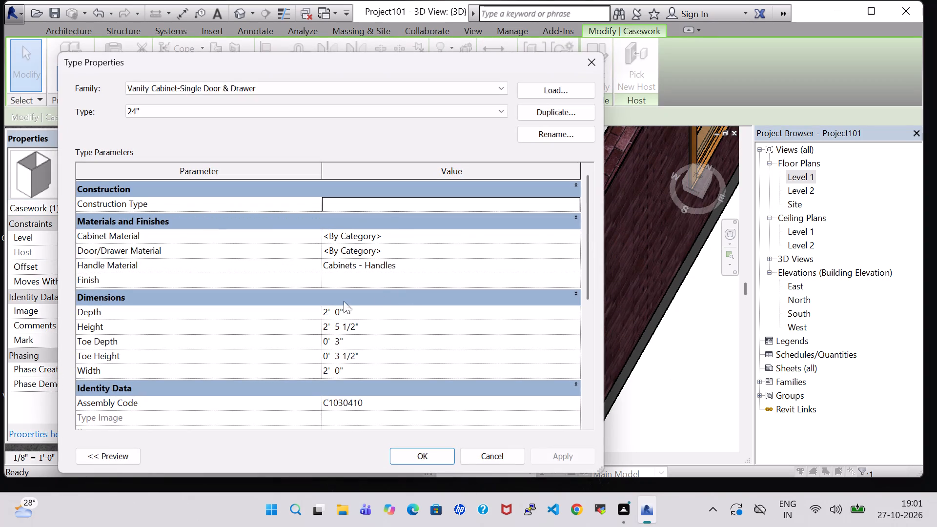
click(595, 65)
Set the offset of the square vanity sink above the cabinet to 3' 0".
click(340, 178)
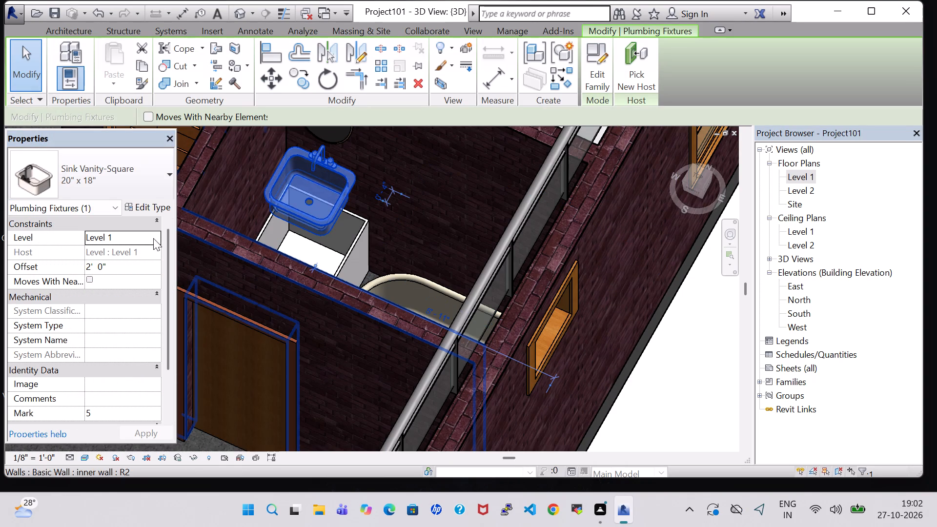
click(90, 266)
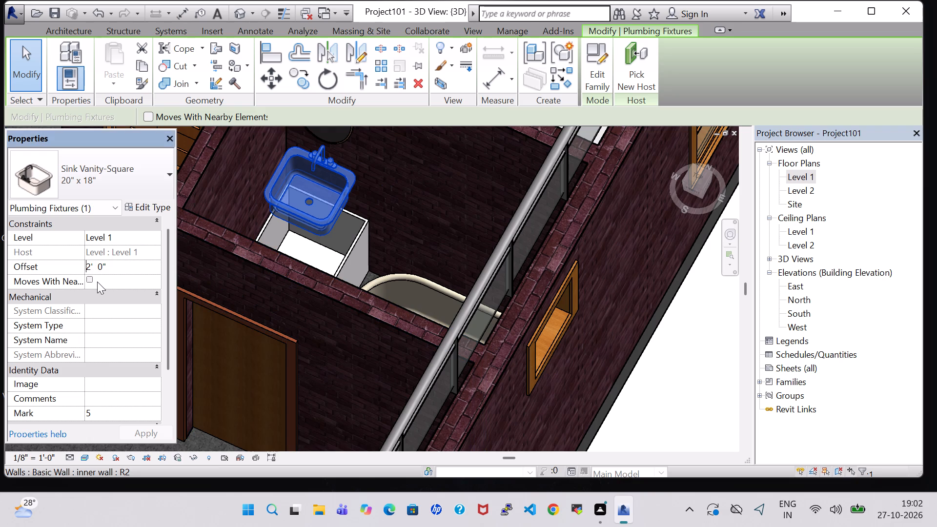
key(Right)
key(BackSpace)
key(3)
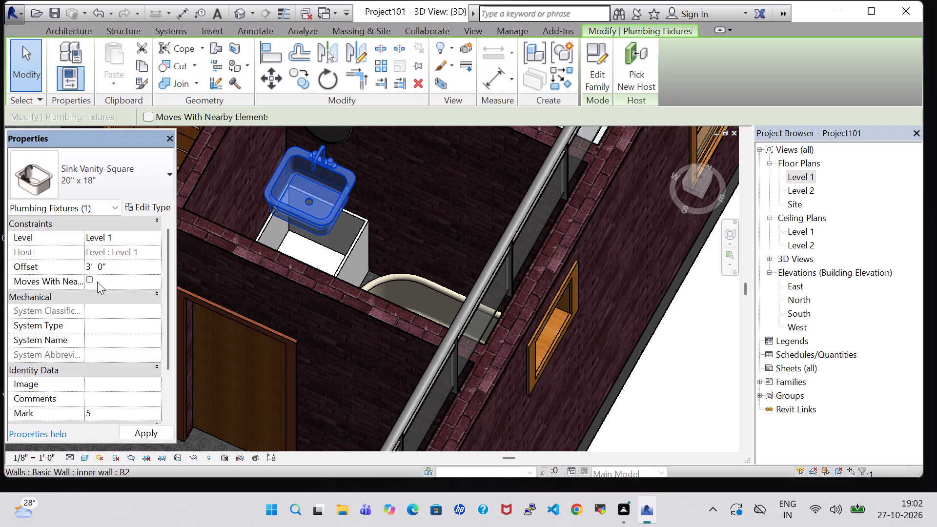
key(Return)
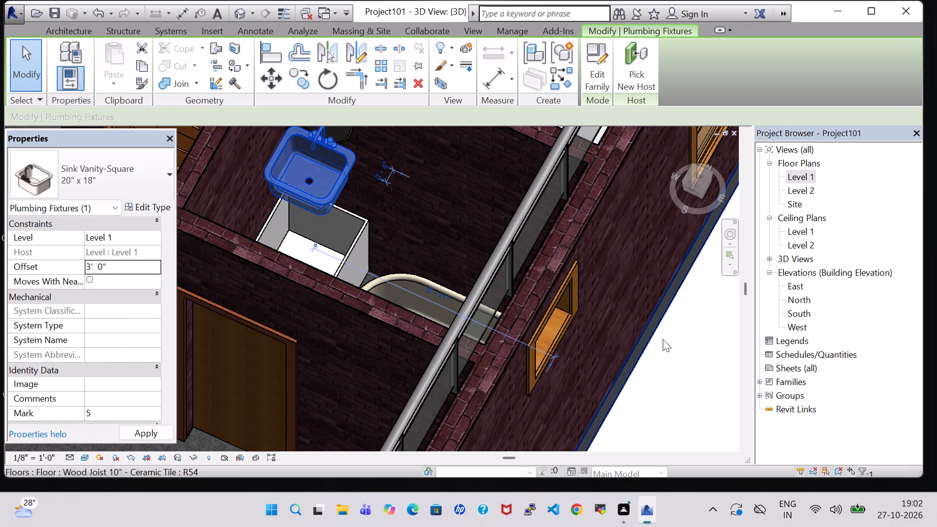
click(685, 381)
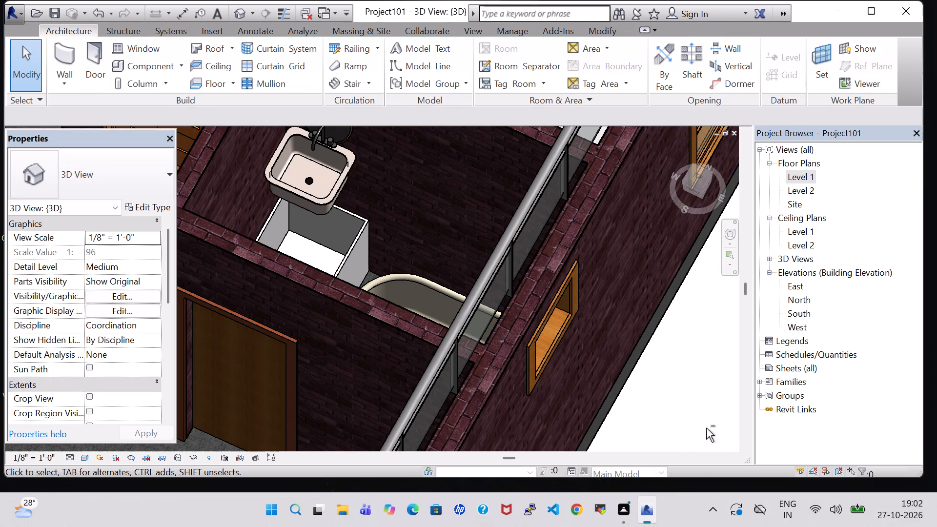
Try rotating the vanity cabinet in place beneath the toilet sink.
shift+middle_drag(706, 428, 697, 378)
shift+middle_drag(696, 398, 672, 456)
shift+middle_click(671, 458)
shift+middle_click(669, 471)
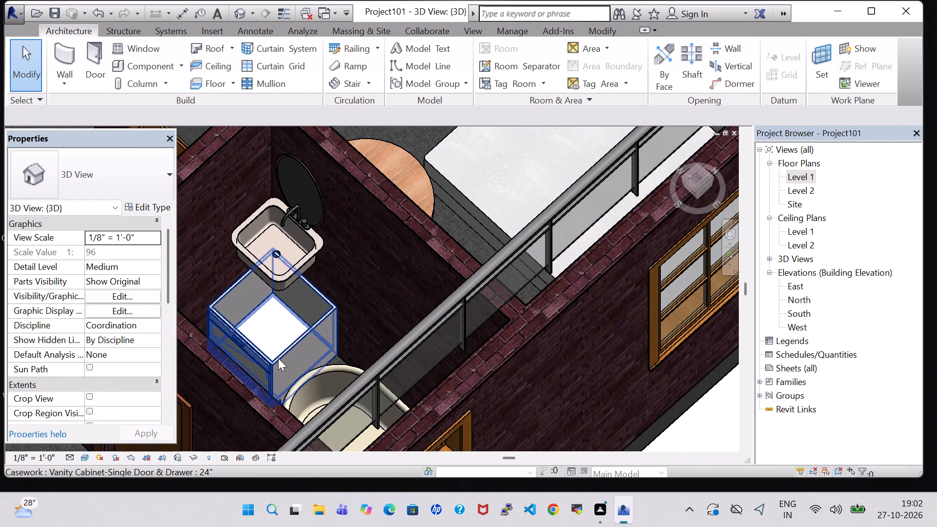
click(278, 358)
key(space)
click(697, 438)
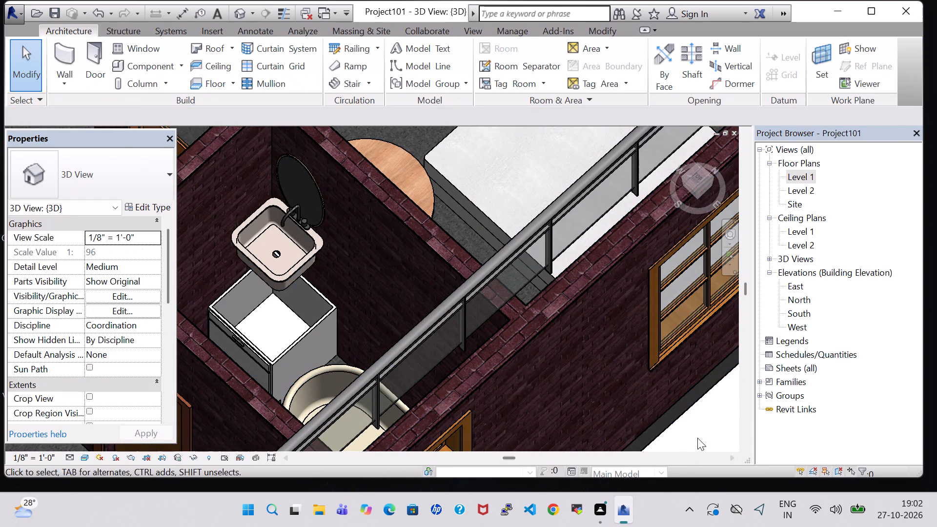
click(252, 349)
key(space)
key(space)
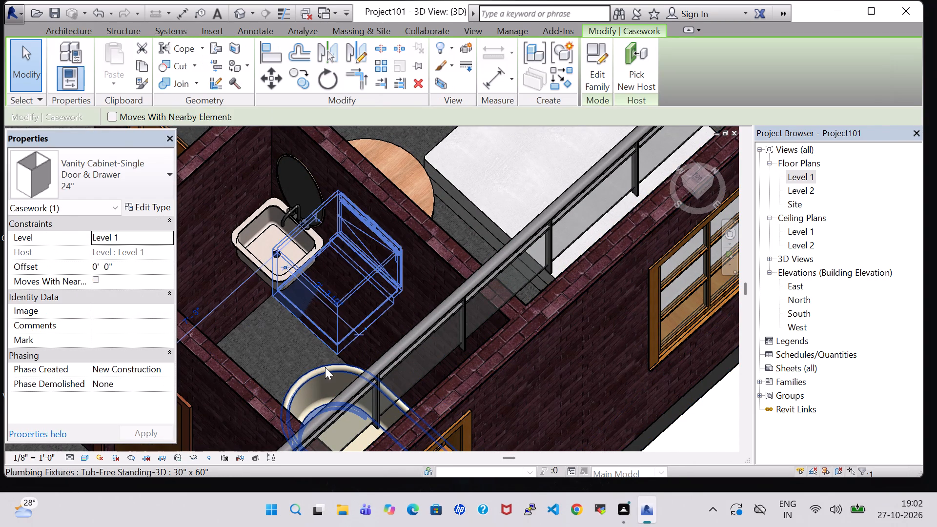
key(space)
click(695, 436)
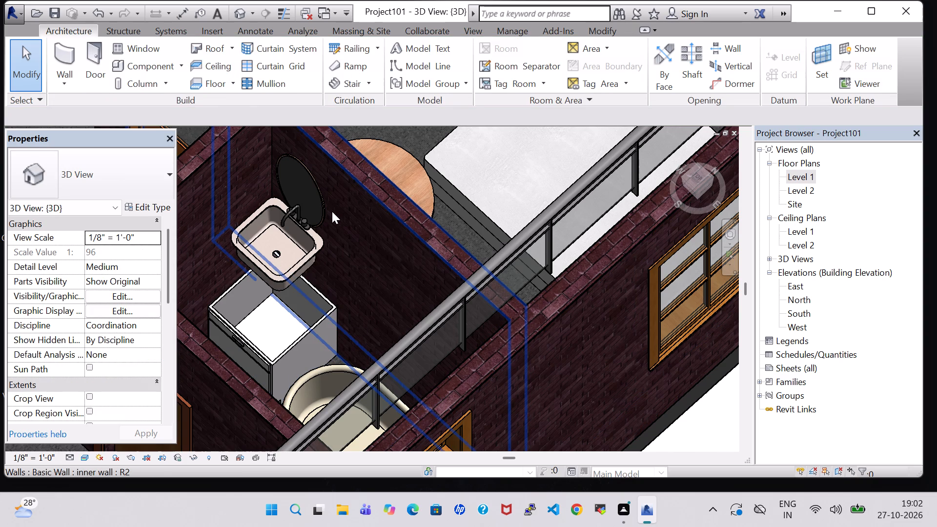
Nudge the elliptical mirror above the toilet sink up the wall to an elevation of 6' 3 1/4".
click(320, 203)
key(Up)
key(Up)
key(Up)
key(Up)
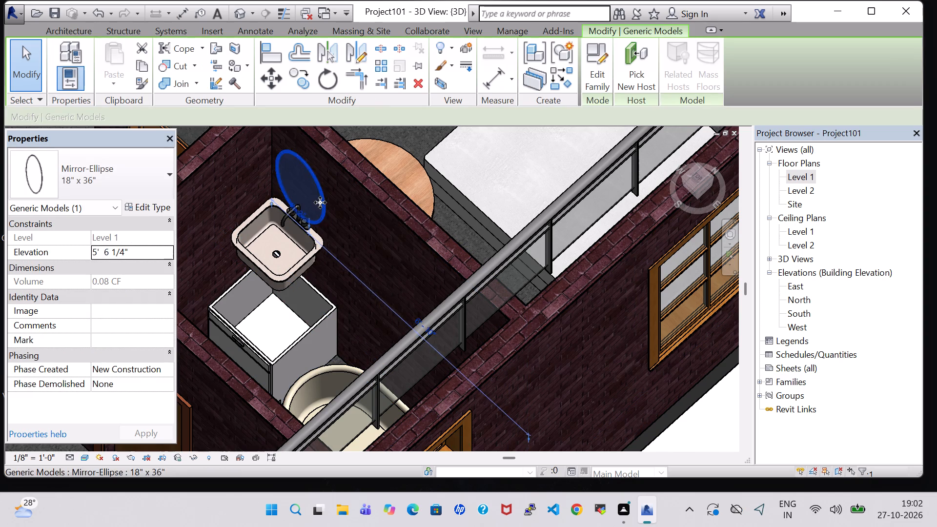
key(Up)
key(Up)
key(Up)
key(Up)
key(Up)
key(Up)
key(Up)
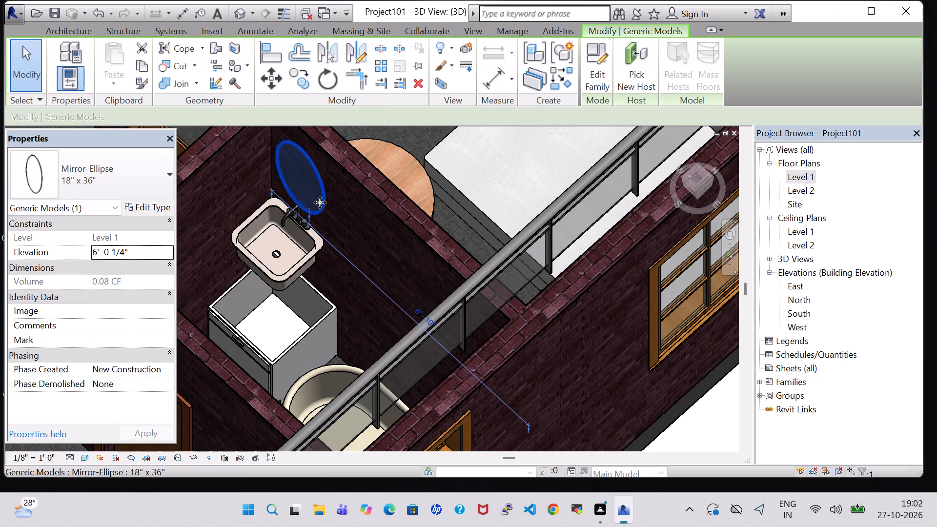
key(Up)
key(Up)
key(Up)
key(Up)
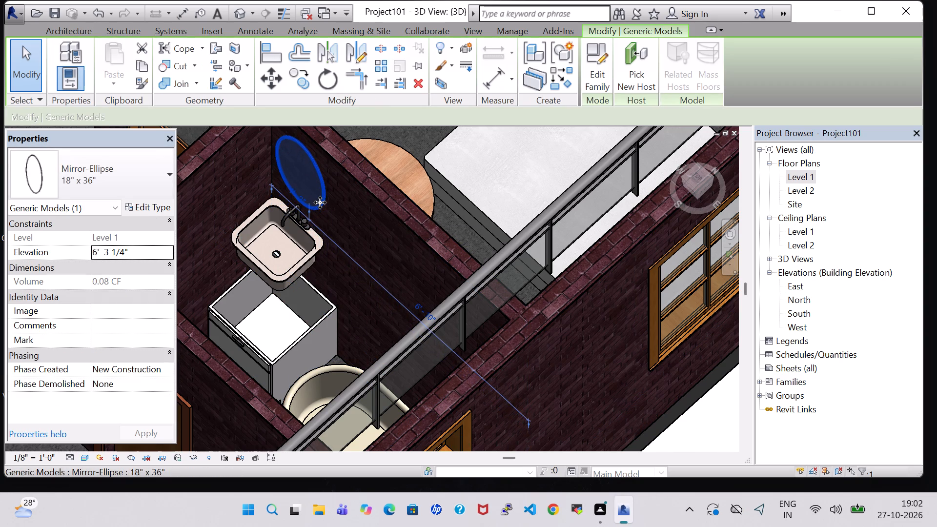
click(698, 448)
Examine the toilet, kitchen, dining and living areas from several angles in the 3D view.
scroll(698, 426, down, 3)
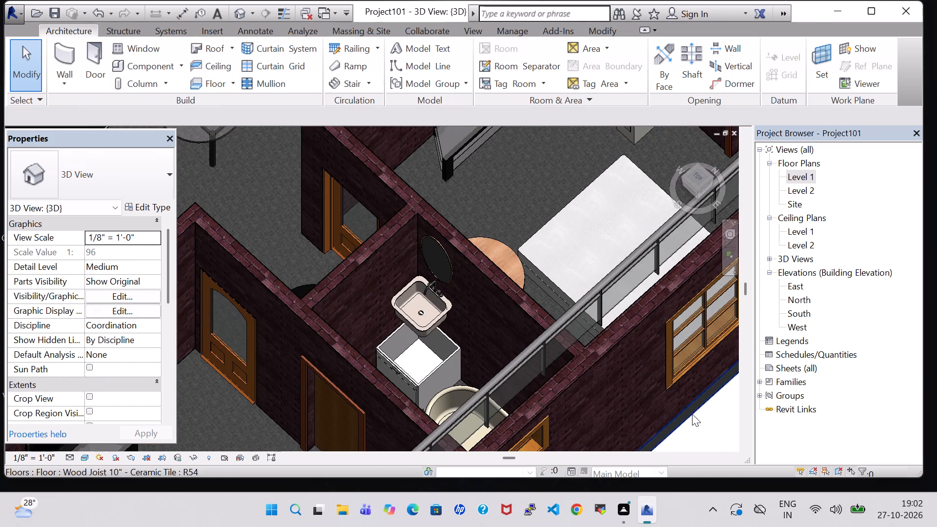
middle_drag(284, 261, 347, 282)
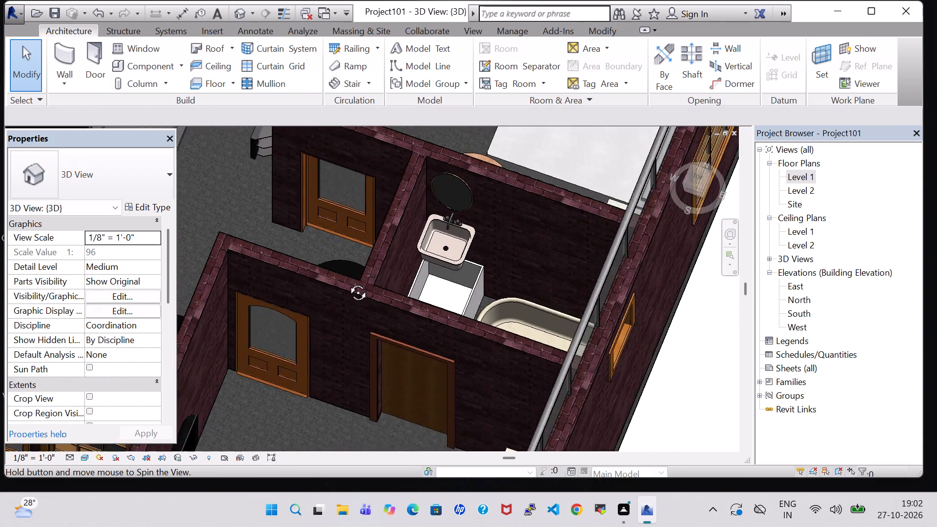
middle_drag(347, 282, 372, 235)
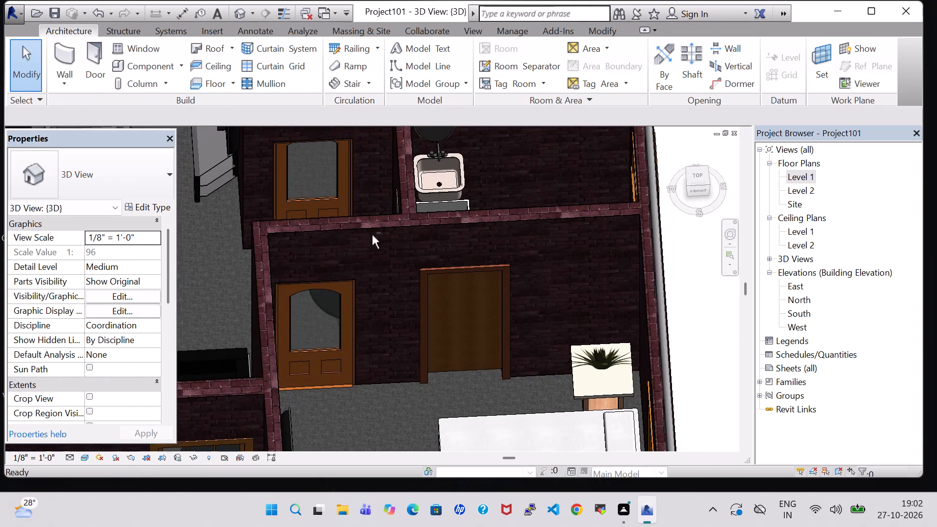
shift+middle_drag(525, 177, 505, 206)
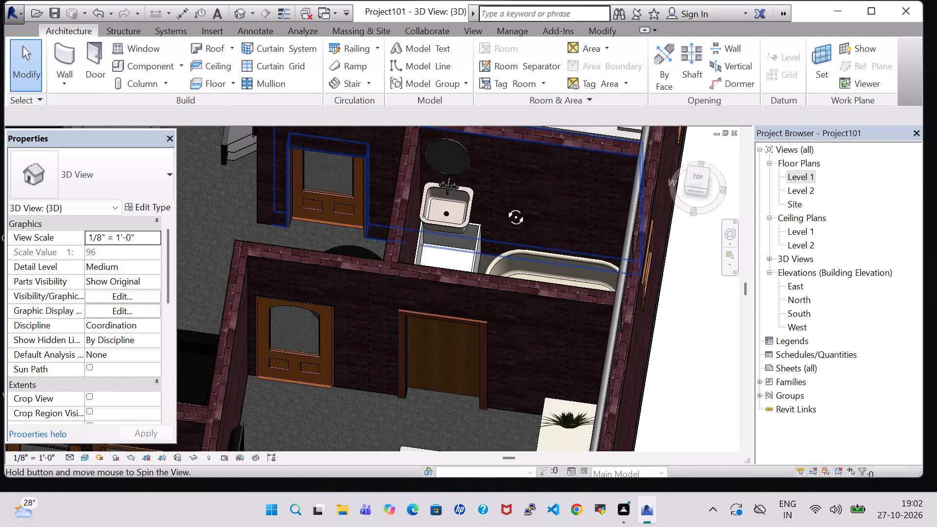
shift+middle_drag(505, 206, 508, 183)
shift+middle_drag(513, 200, 512, 162)
middle_drag(512, 162, 498, 471)
middle_drag(504, 180, 475, 383)
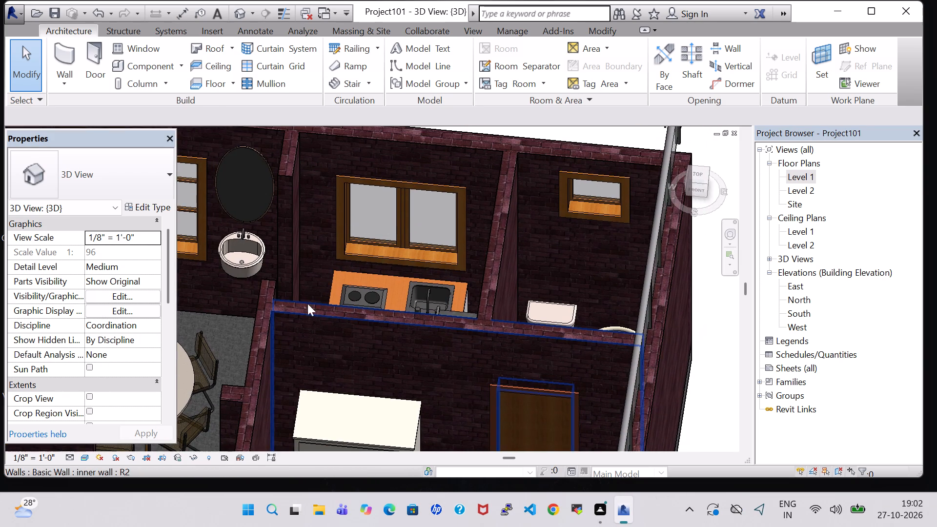
shift+middle_drag(589, 276, 430, 383)
middle_drag(550, 277, 539, 134)
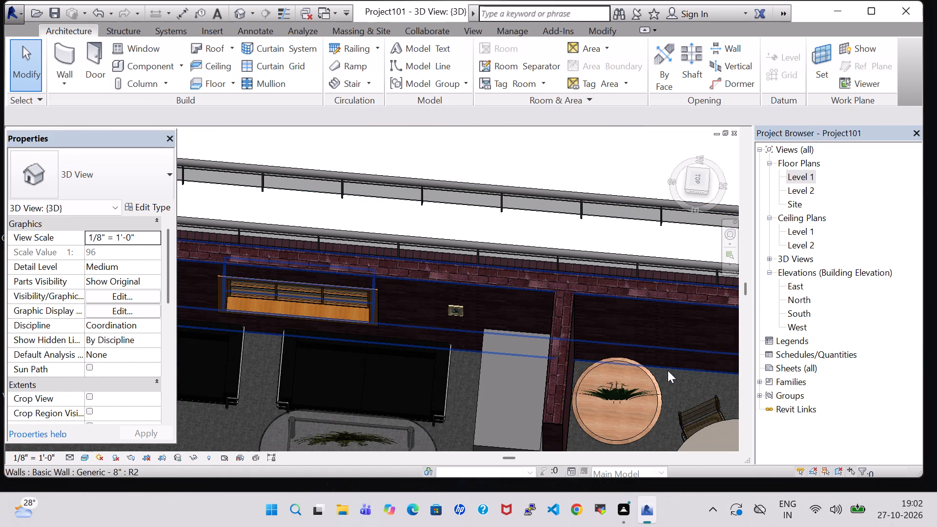
Examine the living, dining, kitchen and toilet fittings from several angles in the 3D view.
middle_drag(669, 385, 591, 186)
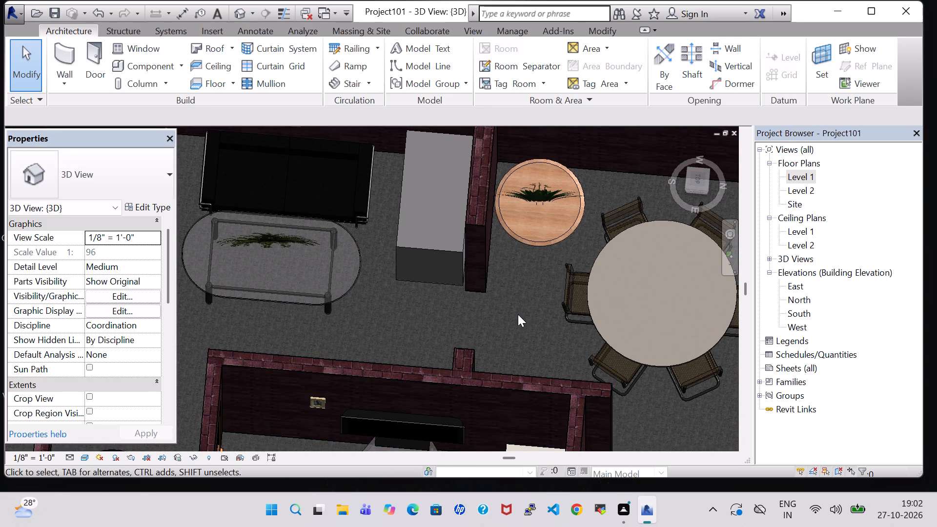
middle_drag(518, 317, 427, 145)
middle_drag(588, 363, 527, 158)
shift+middle_drag(671, 317, 646, 329)
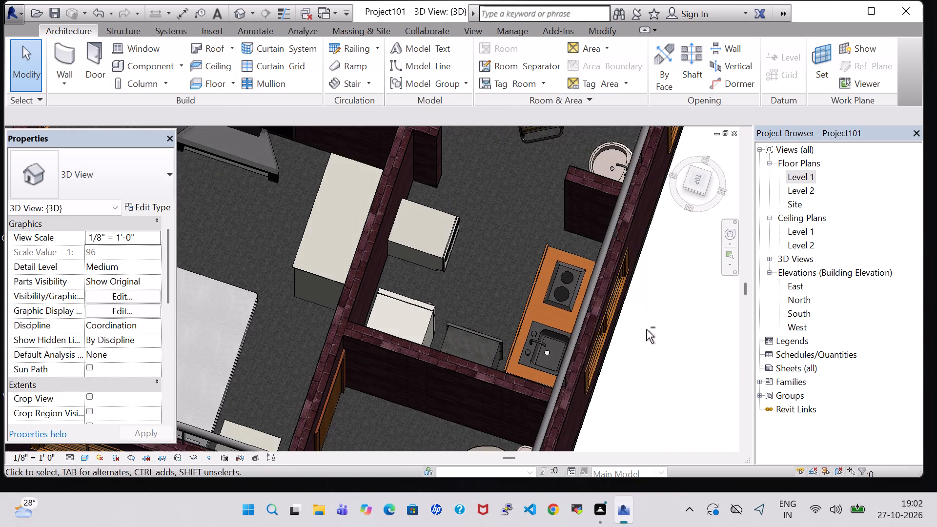
middle_drag(385, 425, 360, 182)
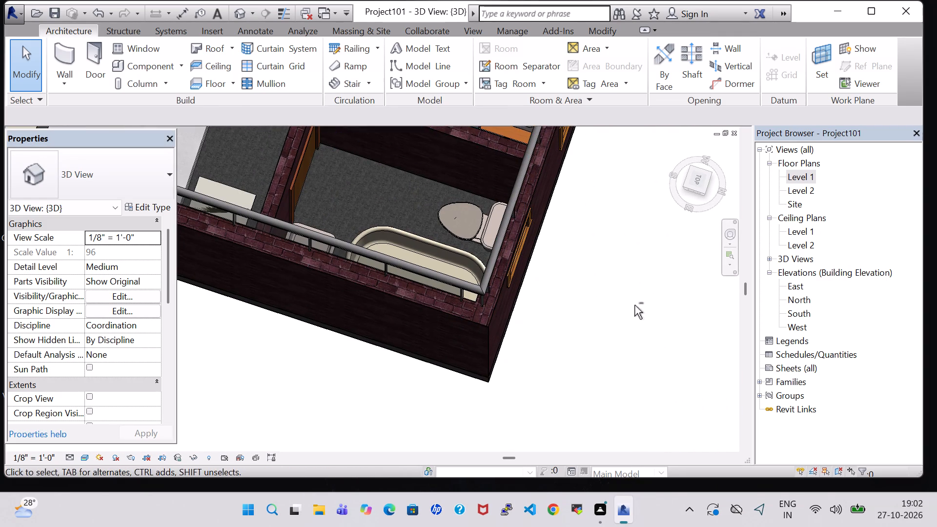
shift+middle_drag(634, 305, 508, 307)
middle_drag(415, 309, 756, 312)
middle_drag(318, 303, 525, 275)
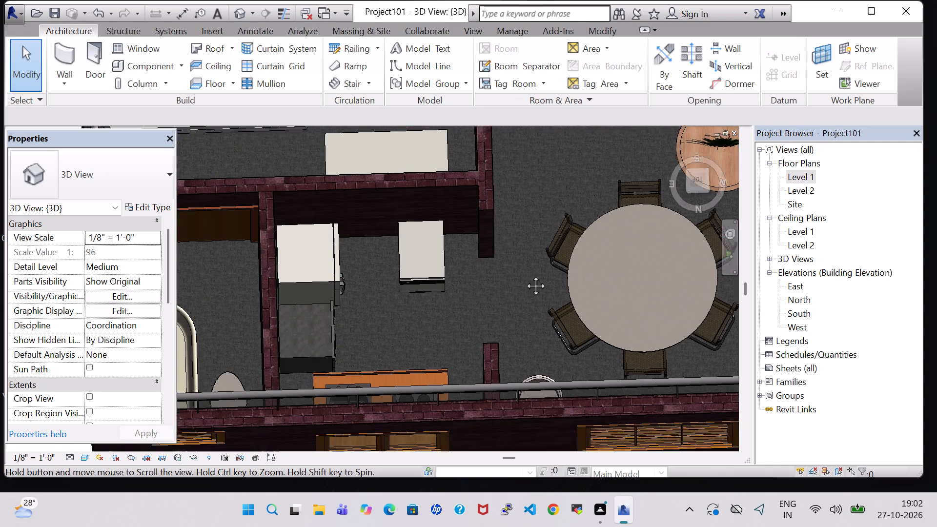
middle_drag(525, 275, 533, 270)
middle_drag(416, 296, 487, 297)
shift+middle_drag(331, 275, 318, 258)
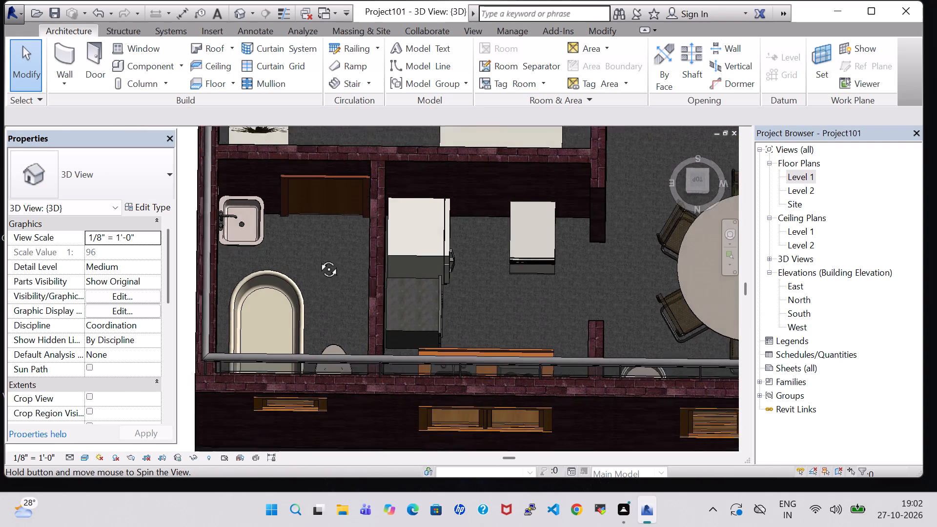
shift+middle_drag(318, 258, 297, 240)
middle_drag(347, 235, 552, 326)
middle_drag(376, 234, 335, 201)
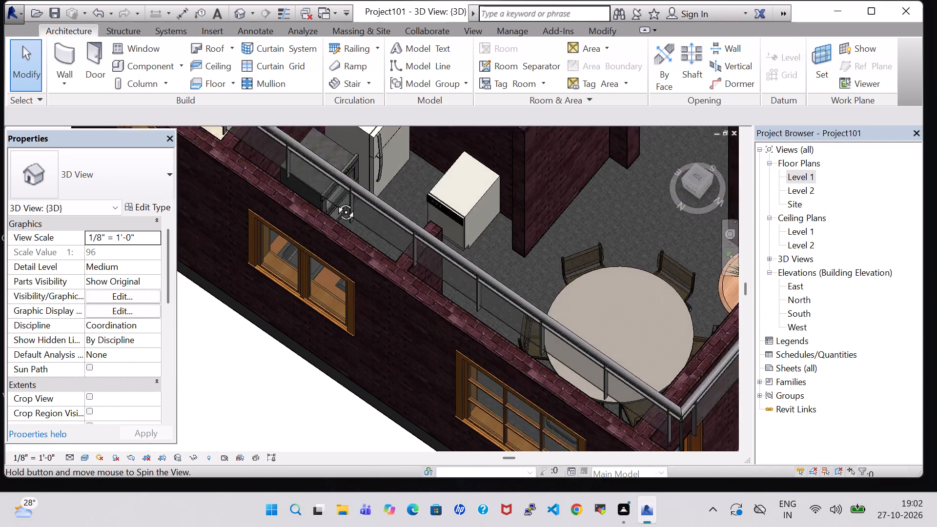
middle_drag(335, 201, 334, 201)
middle_drag(392, 185, 469, 485)
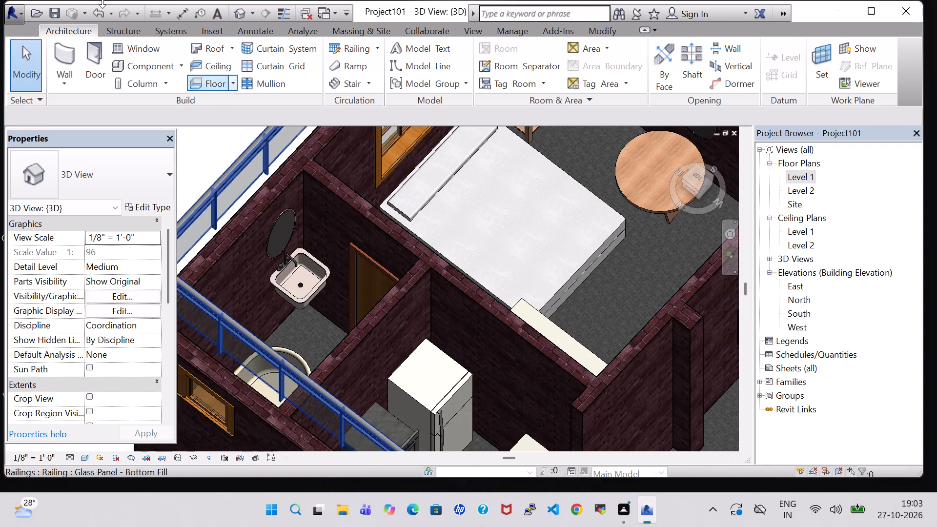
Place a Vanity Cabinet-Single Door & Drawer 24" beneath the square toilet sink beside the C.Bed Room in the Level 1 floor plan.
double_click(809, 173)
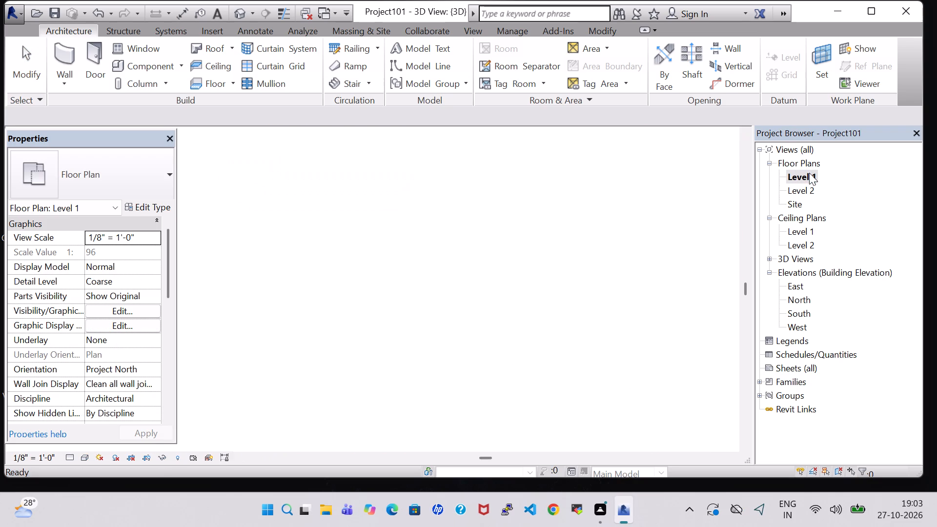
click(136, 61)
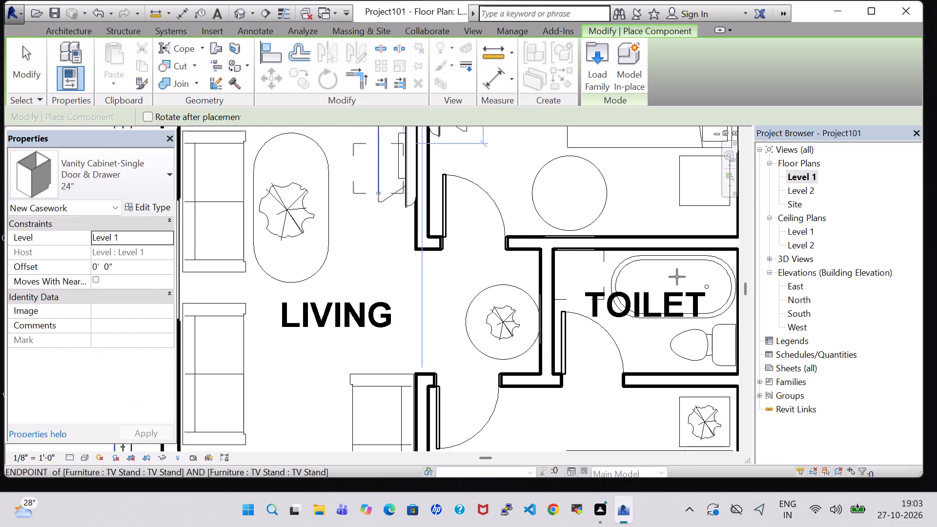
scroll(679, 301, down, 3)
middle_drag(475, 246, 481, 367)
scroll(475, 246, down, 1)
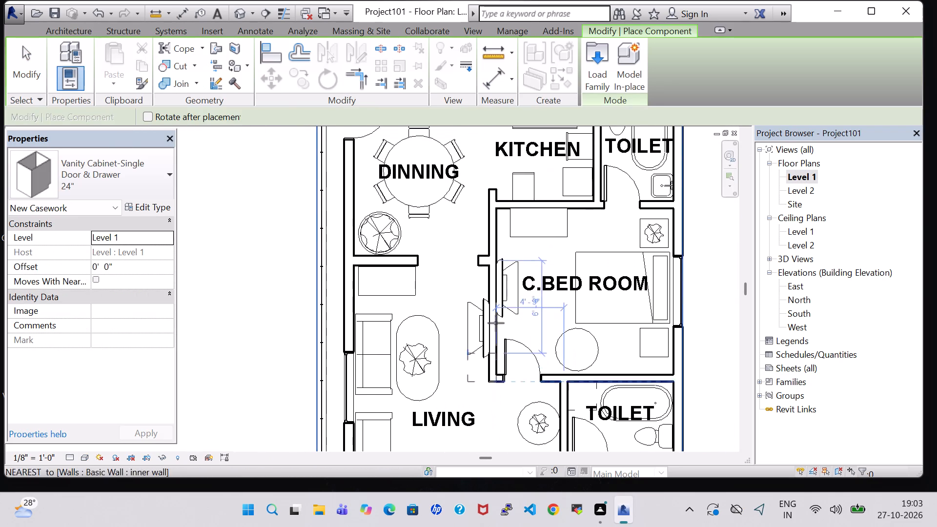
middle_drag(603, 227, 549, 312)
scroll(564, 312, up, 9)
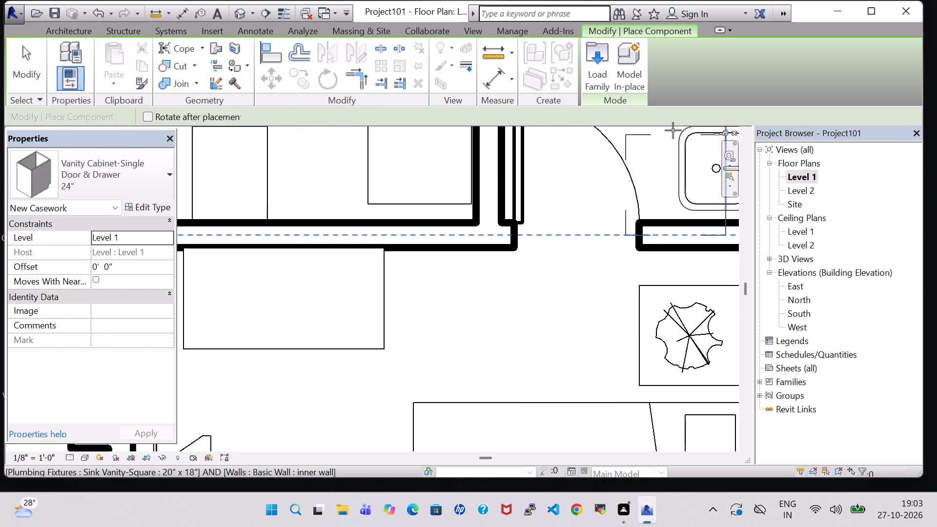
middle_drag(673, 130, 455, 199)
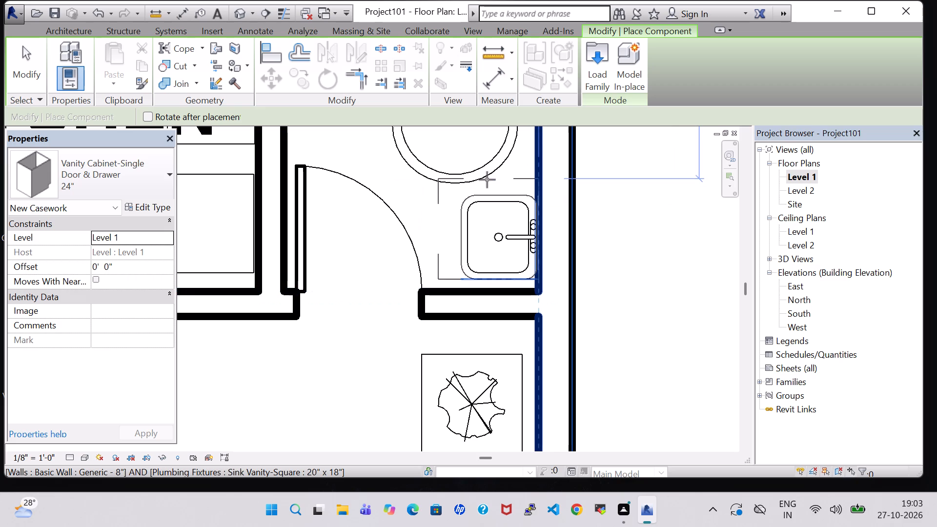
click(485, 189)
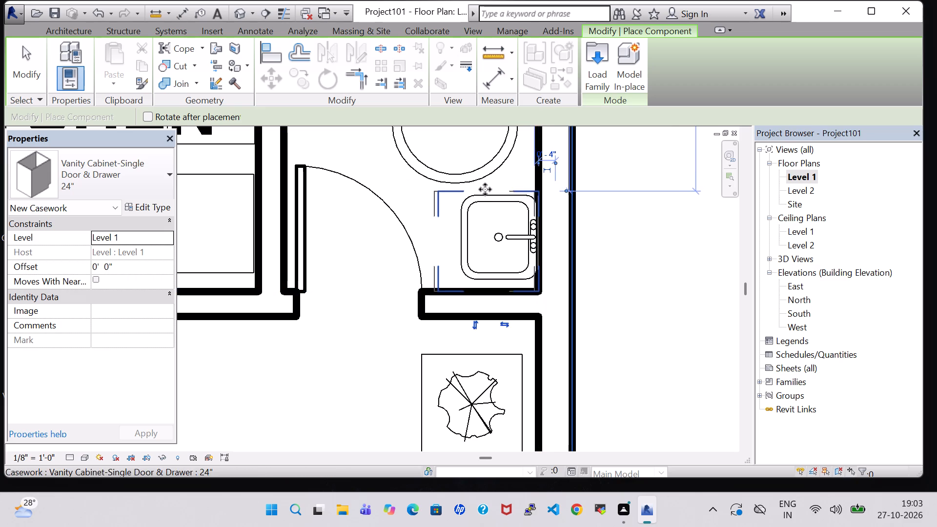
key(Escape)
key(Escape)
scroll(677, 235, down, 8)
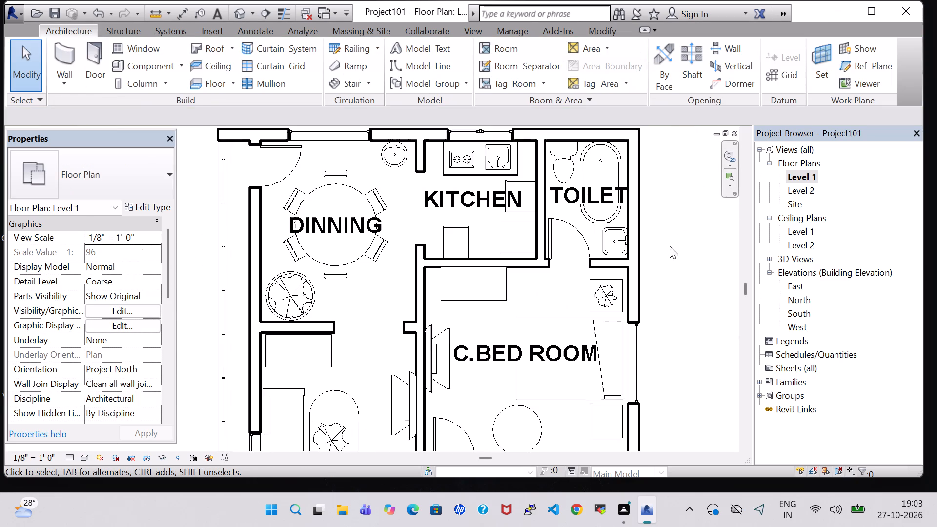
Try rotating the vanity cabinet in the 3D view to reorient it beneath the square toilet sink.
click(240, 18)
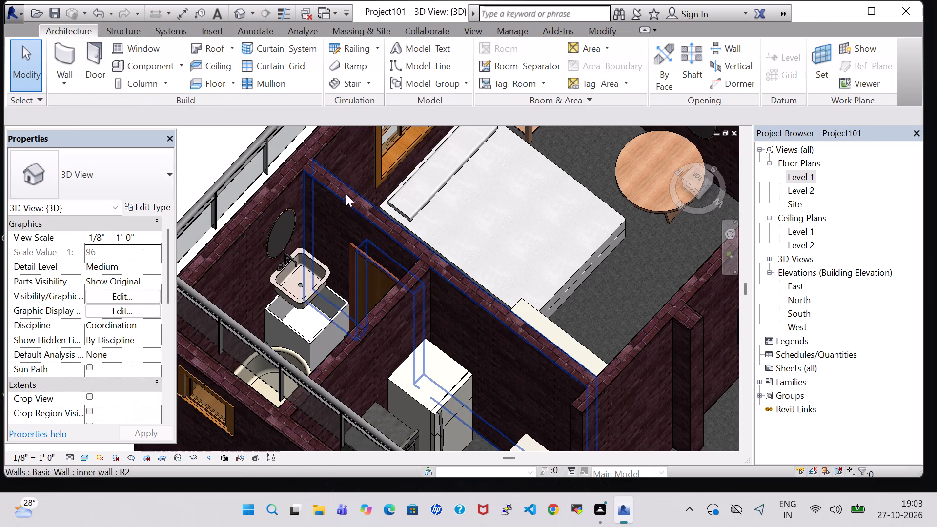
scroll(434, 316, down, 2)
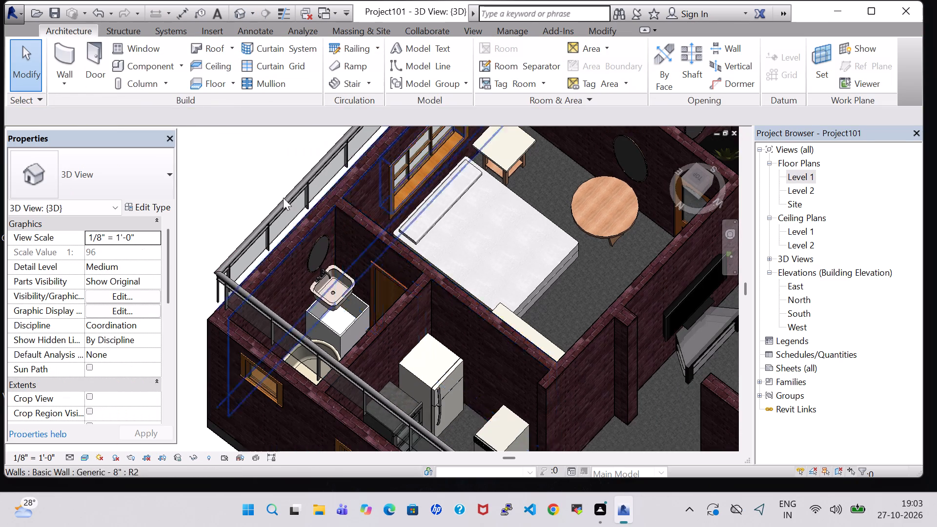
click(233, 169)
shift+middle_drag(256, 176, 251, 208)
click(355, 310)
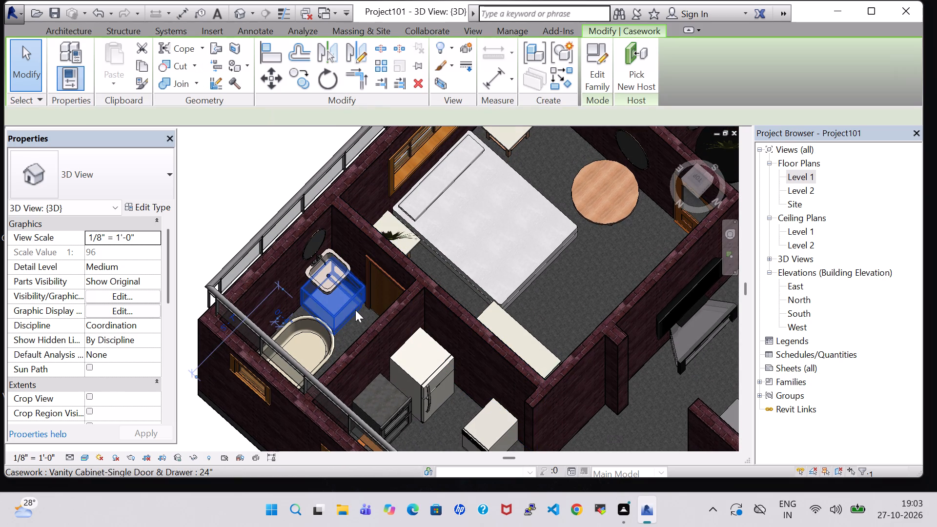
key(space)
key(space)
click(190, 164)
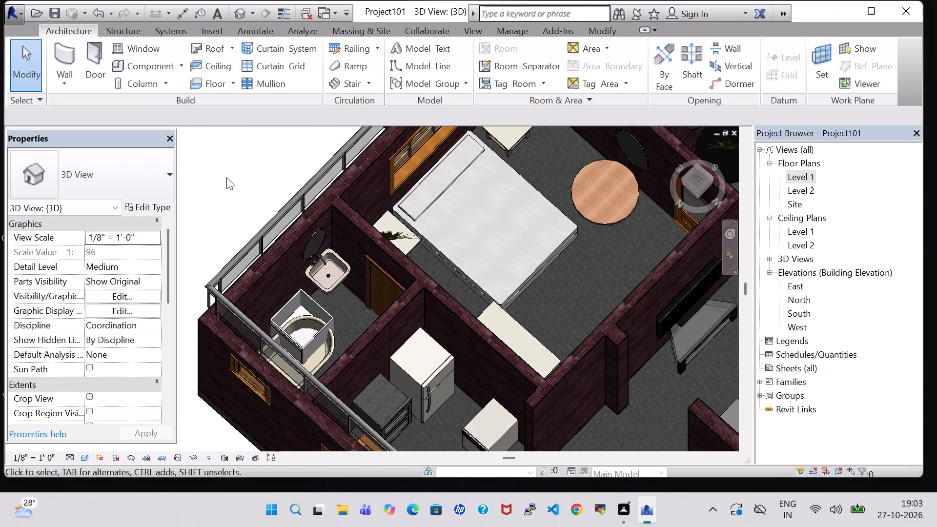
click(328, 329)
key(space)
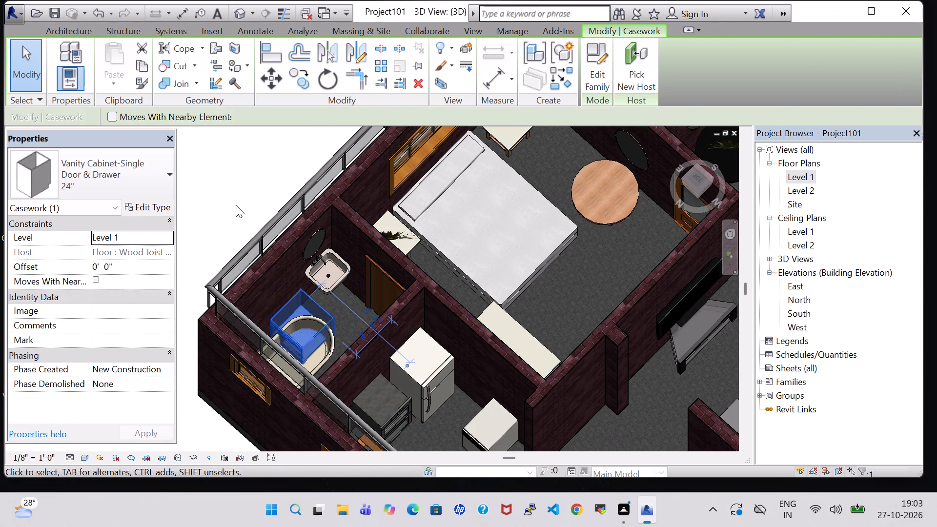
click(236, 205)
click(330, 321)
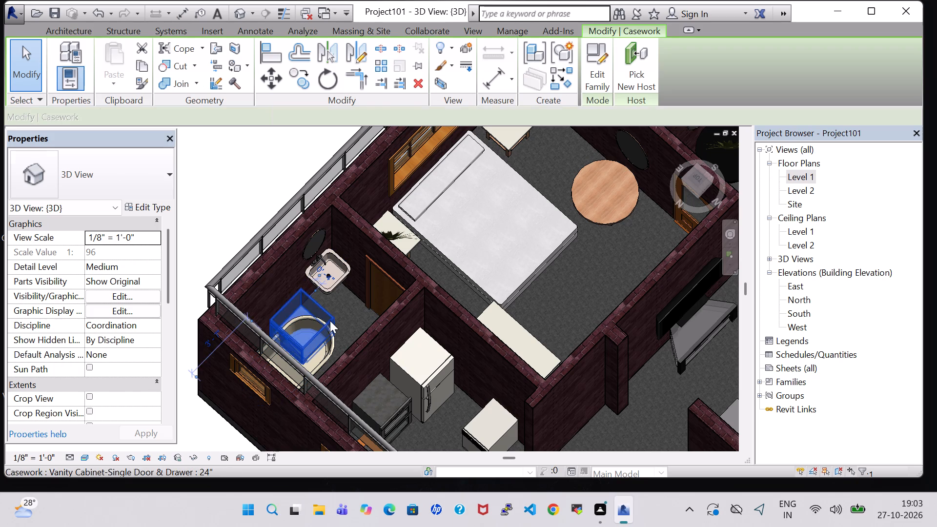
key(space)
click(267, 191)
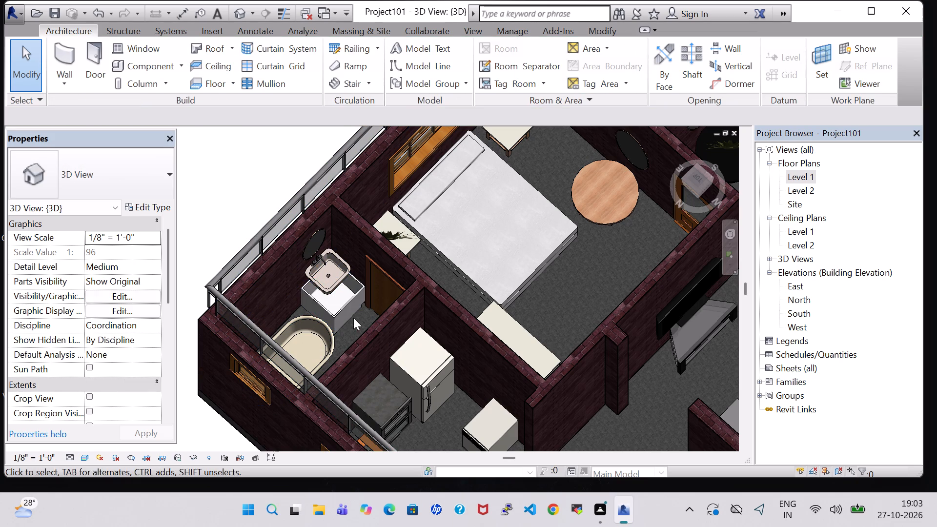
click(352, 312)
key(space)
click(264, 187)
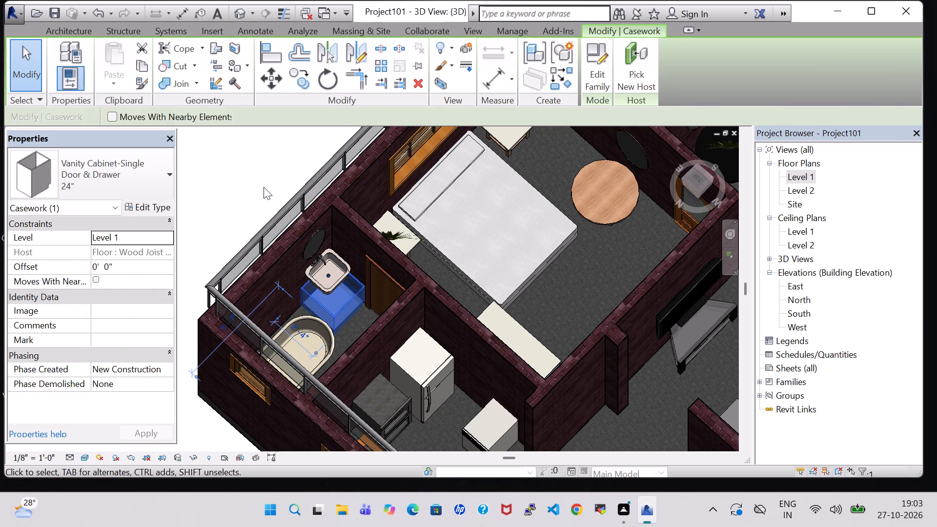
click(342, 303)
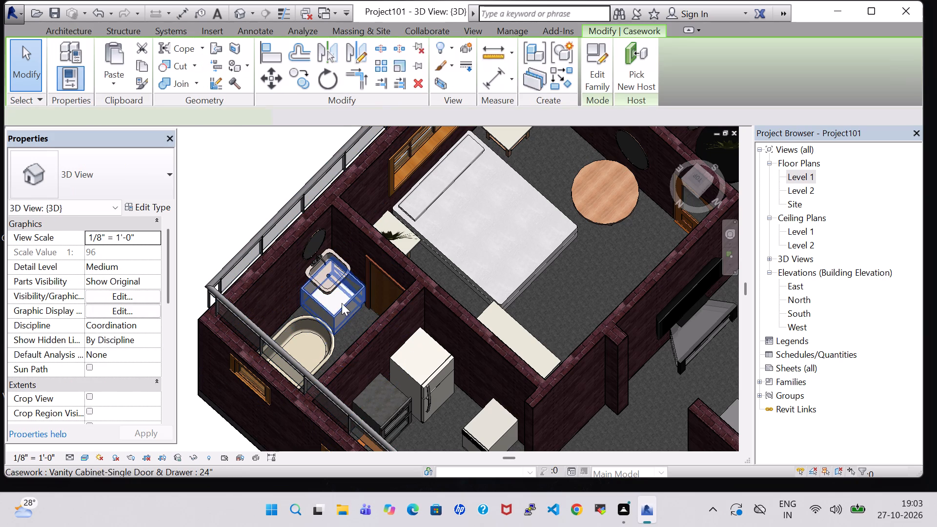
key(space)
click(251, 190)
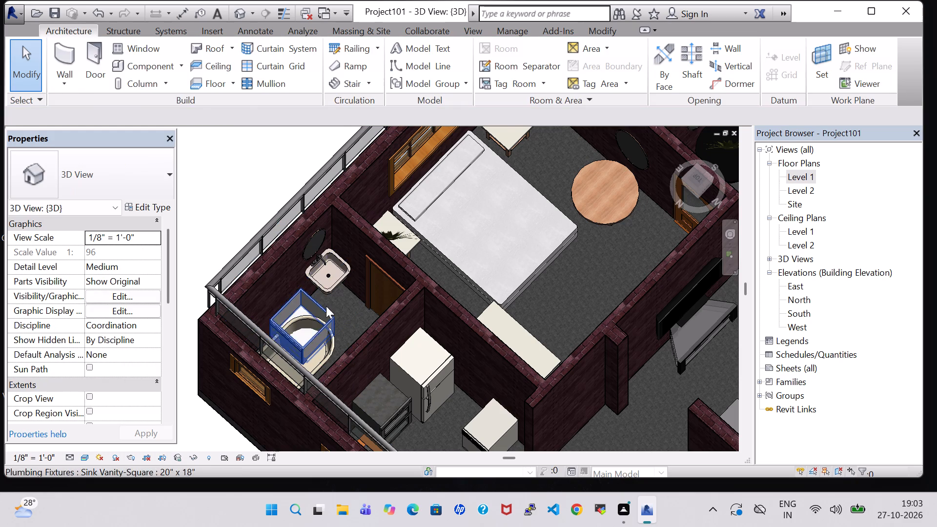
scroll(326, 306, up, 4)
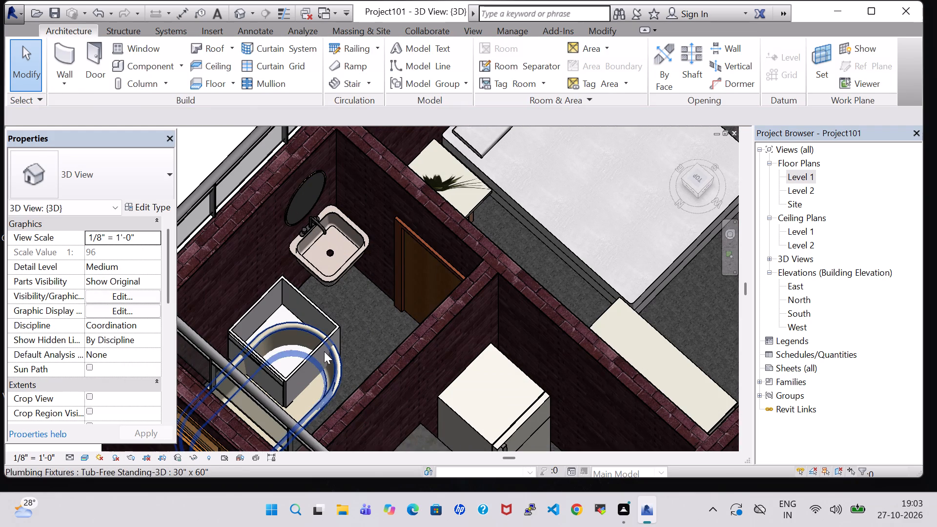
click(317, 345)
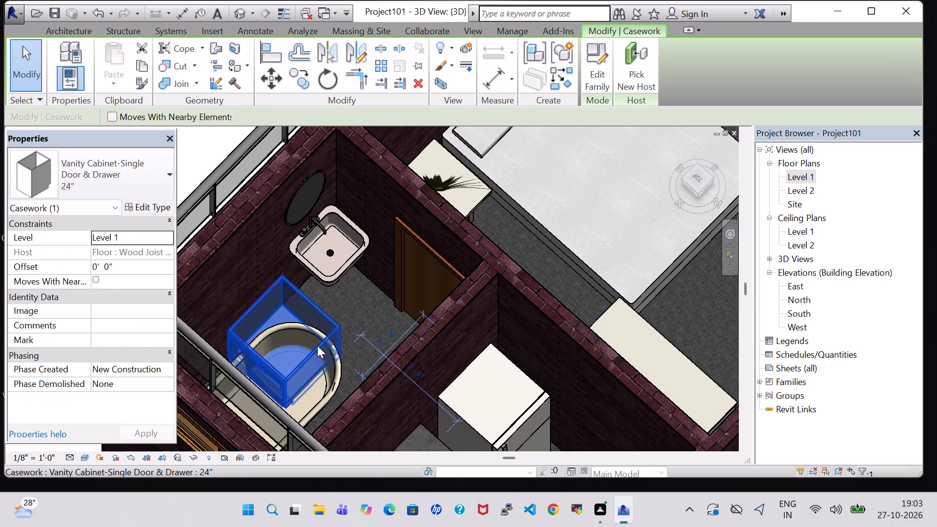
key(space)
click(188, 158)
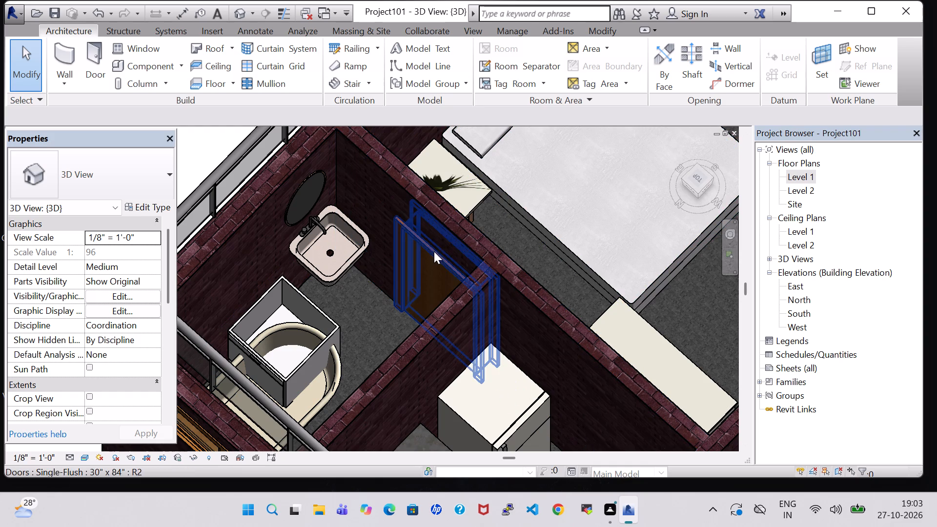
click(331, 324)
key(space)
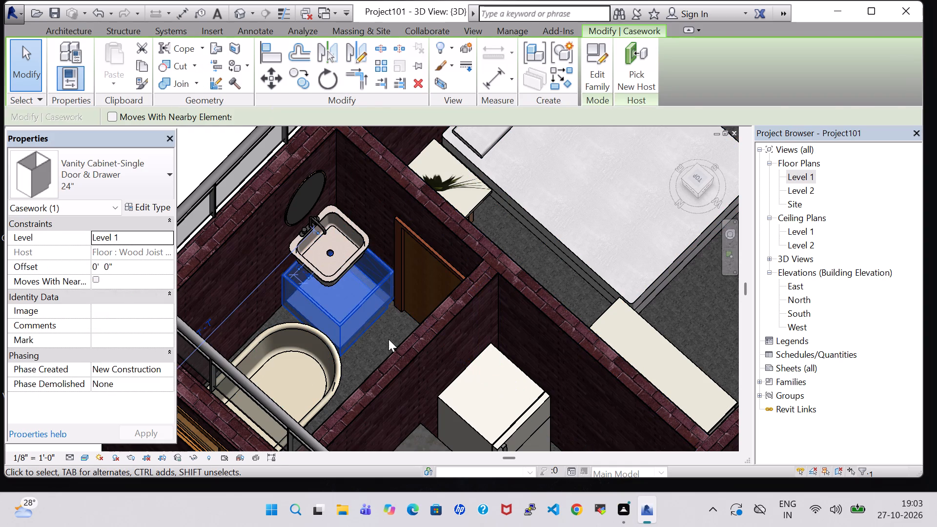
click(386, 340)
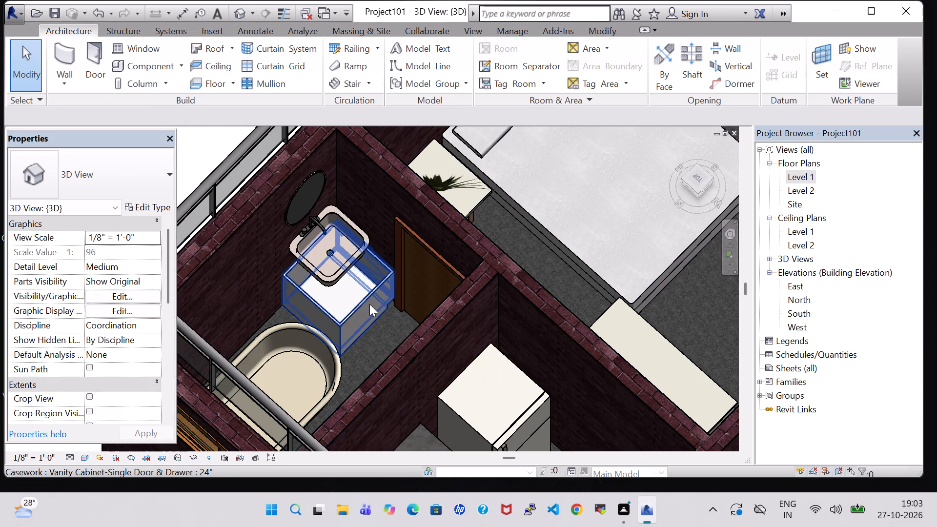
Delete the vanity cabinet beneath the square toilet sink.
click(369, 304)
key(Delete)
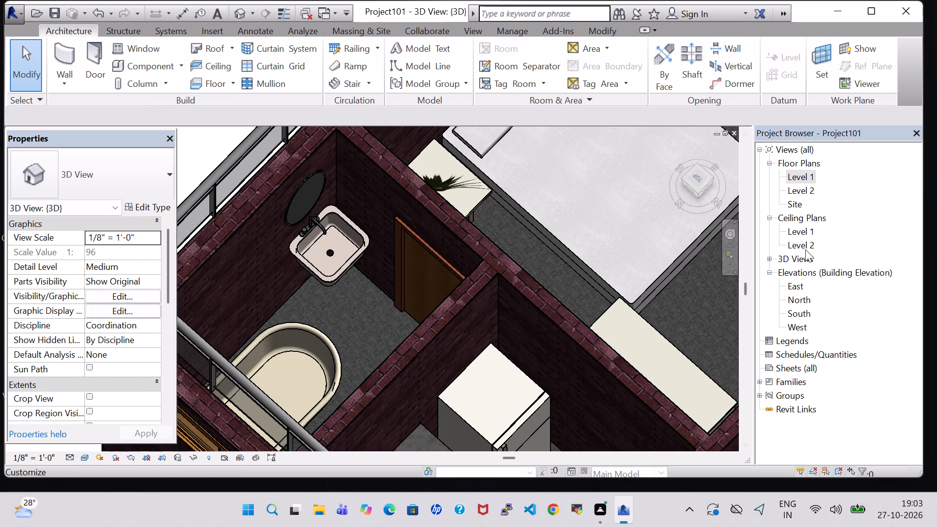
Place a rotated Vanity Cabinet-Single Door & Drawer 24" beneath the toilet sink in the Level 1 floor plan and check it in 3D.
double_click(797, 182)
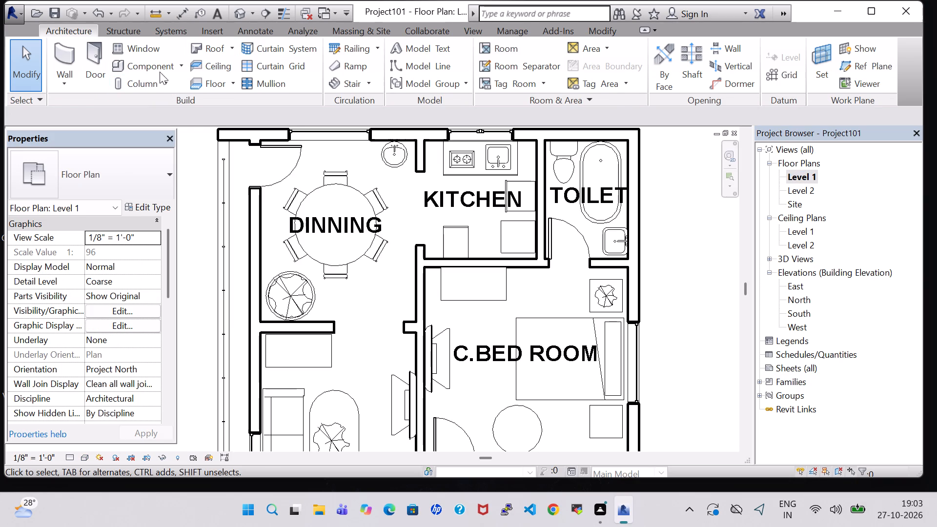
click(154, 68)
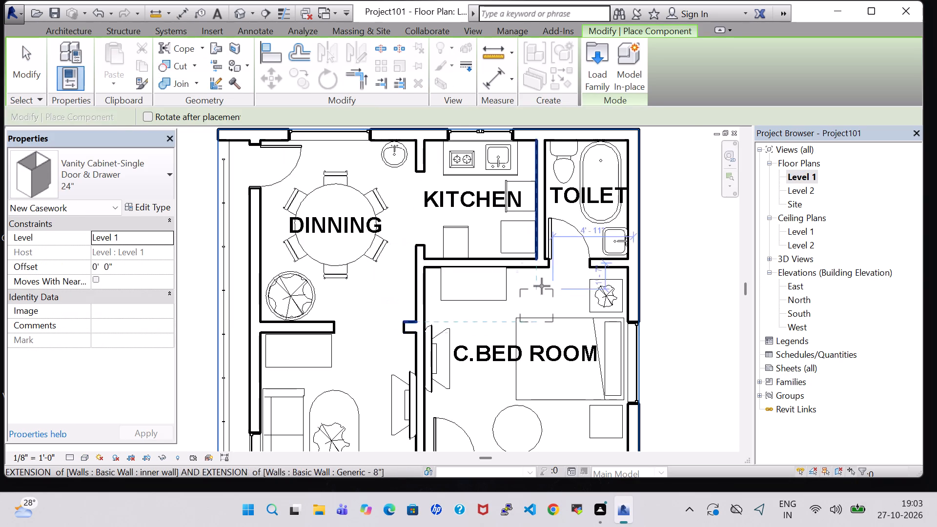
scroll(538, 279, up, 4)
key(space)
key(space)
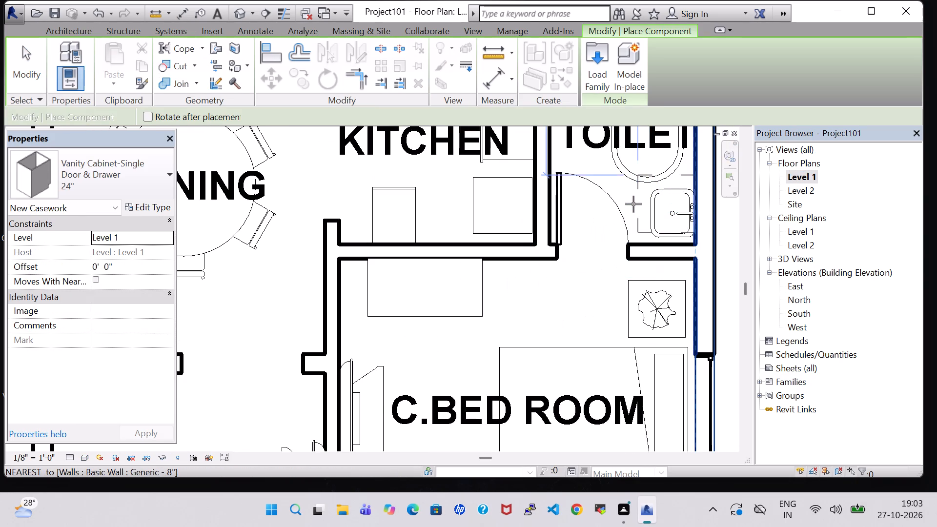
click(634, 213)
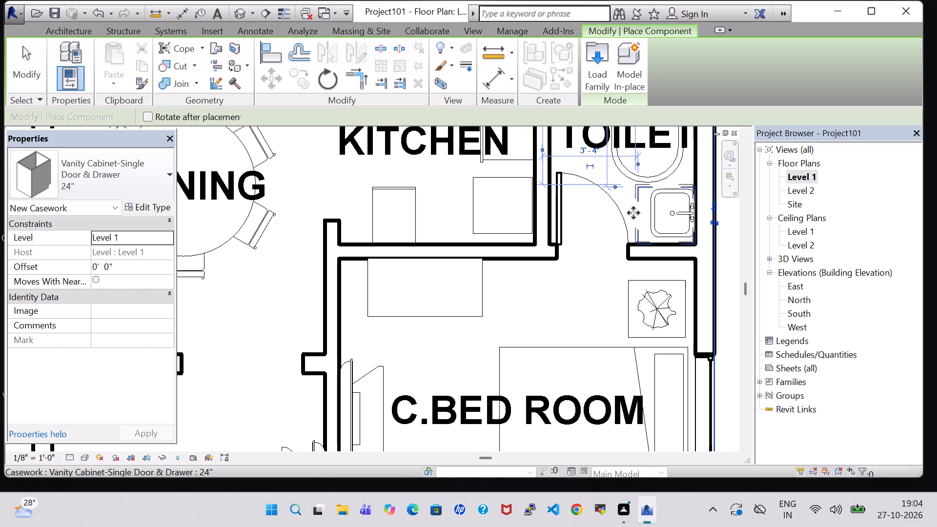
click(240, 16)
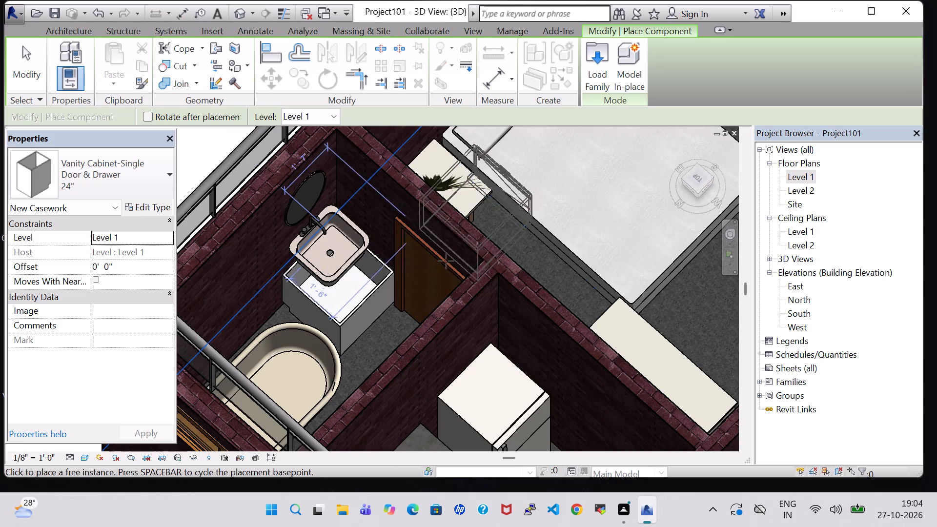
Rotate the placed 24" vanity cabinet by two quarter turns in the 3D view to reverse its facing direction.
key(Escape)
key(Escape)
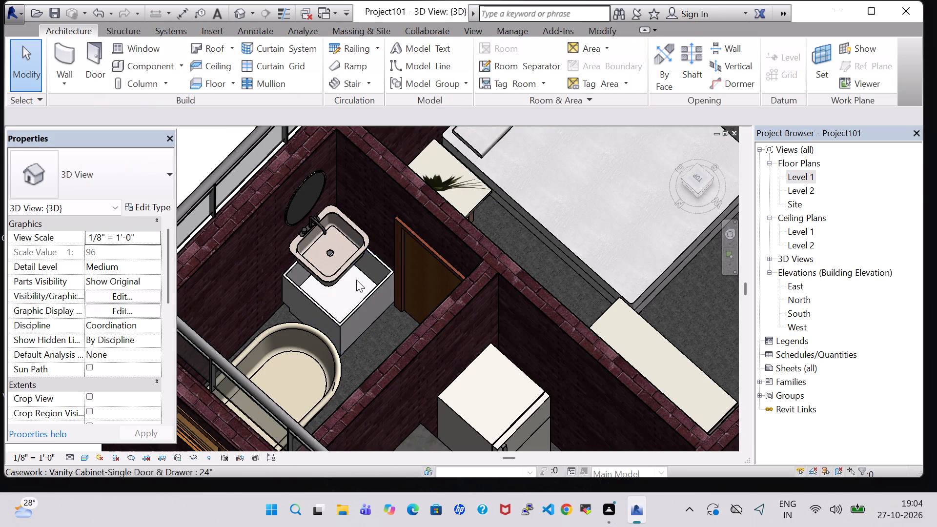
click(360, 297)
key(space)
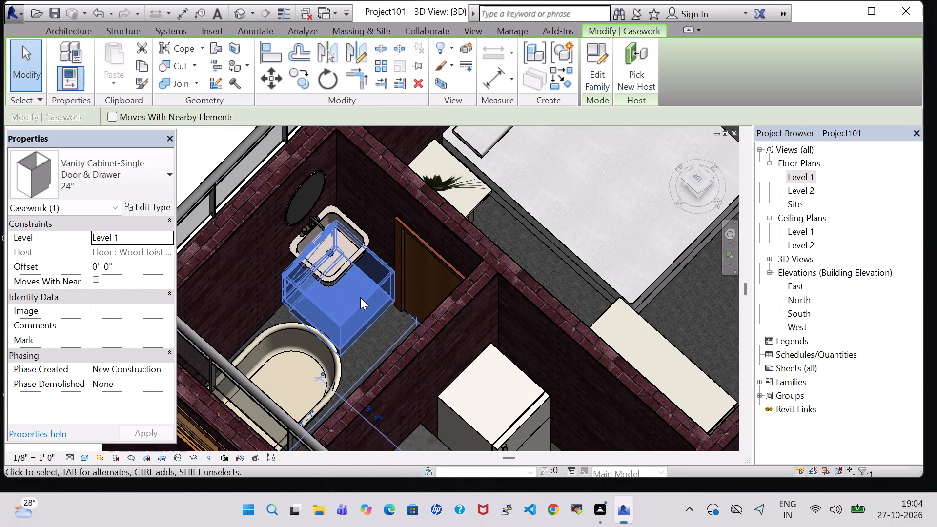
key(space)
click(357, 293)
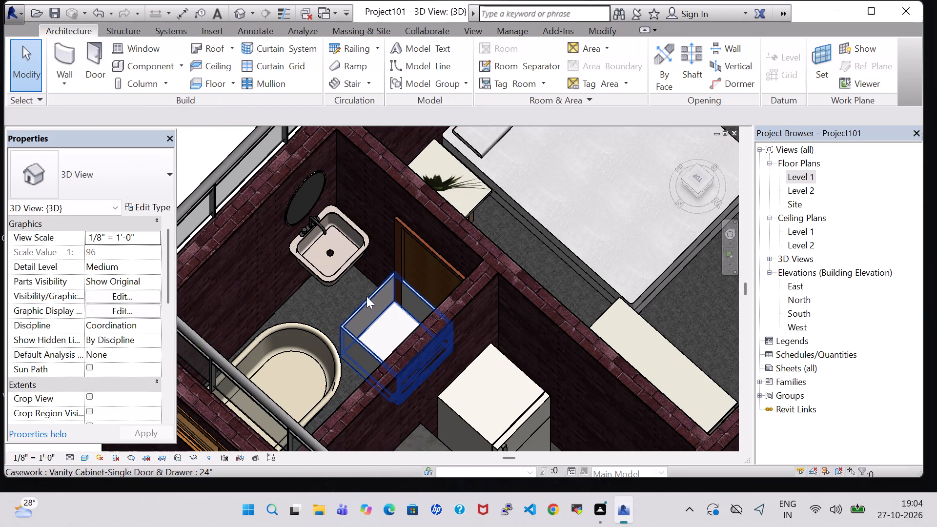
Nudge the rotated vanity cabinet in the Level 1 floor plan until it sits beneath the toilet's square sink against the outer wall.
double_click(803, 171)
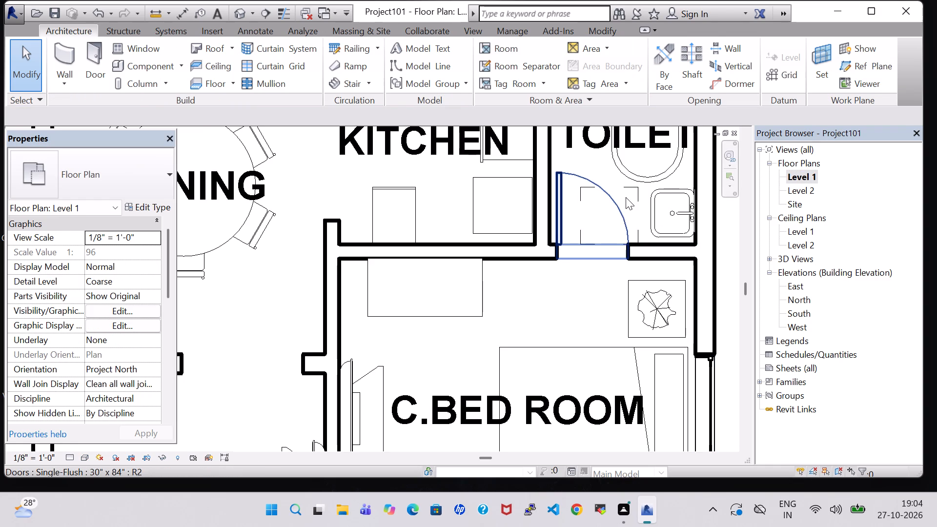
click(636, 193)
key(Right)
key(Right)
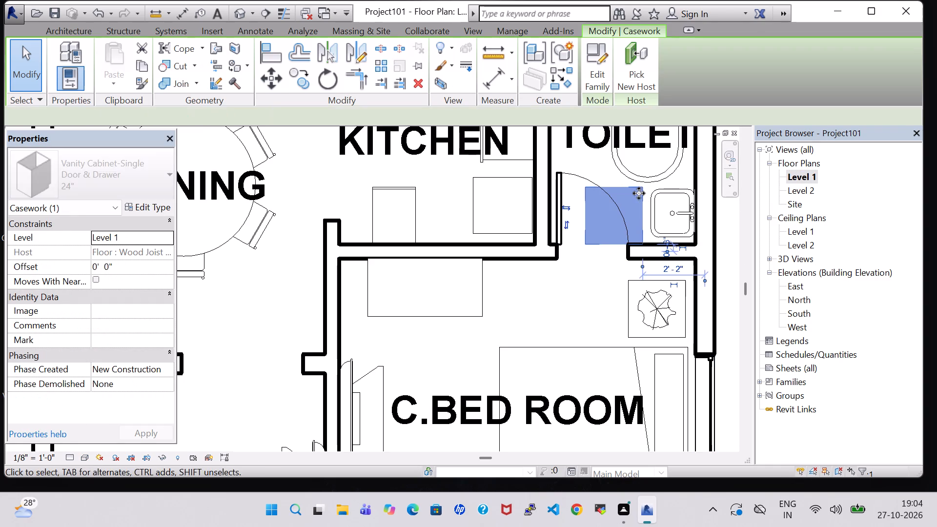
key(Right)
key(Right)
key(Right)
key(Right)
key(Right)
key(Right)
key(Right)
key(Right)
key(Right)
key(Right)
key(Right)
key(Right)
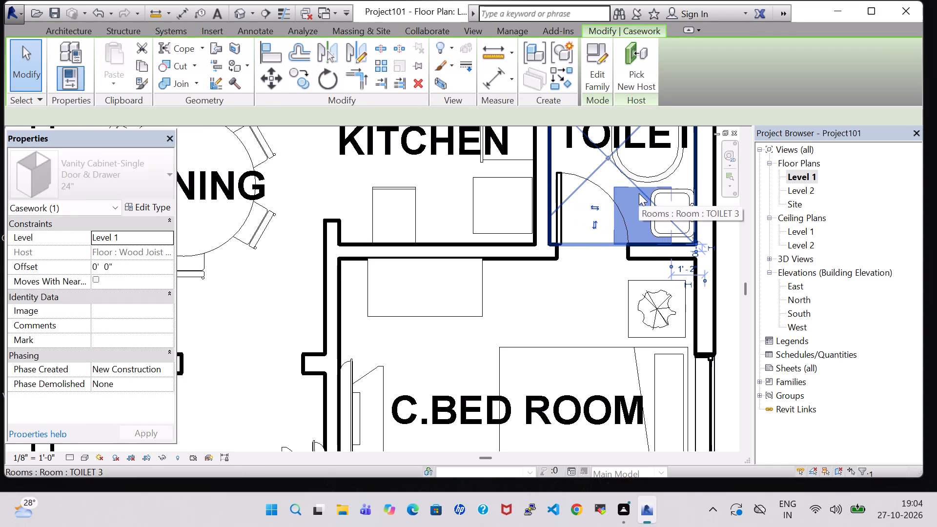
key(Right)
key(Up)
key(Right)
key(Right)
key(Right)
key(Up)
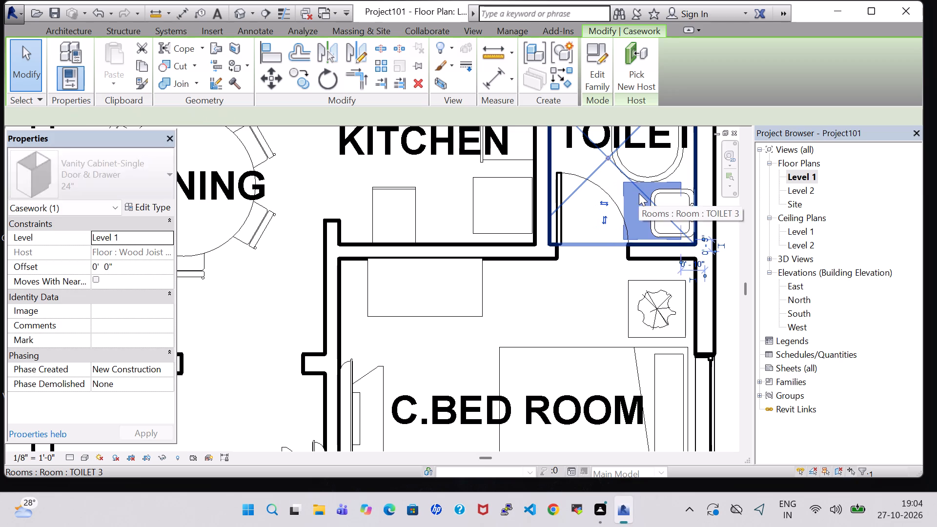
key(Right)
key(Right)
key(Right)
key(Right)
key(Right)
key(Right)
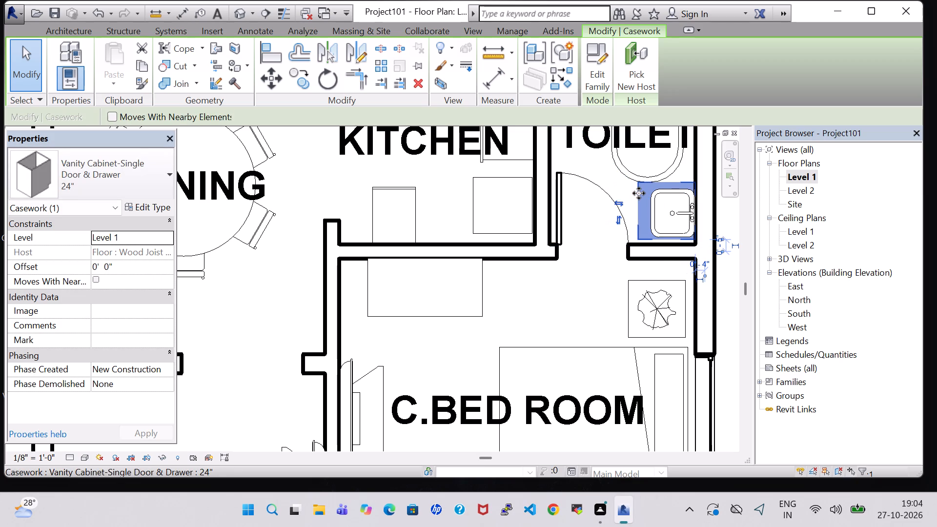
key(Down)
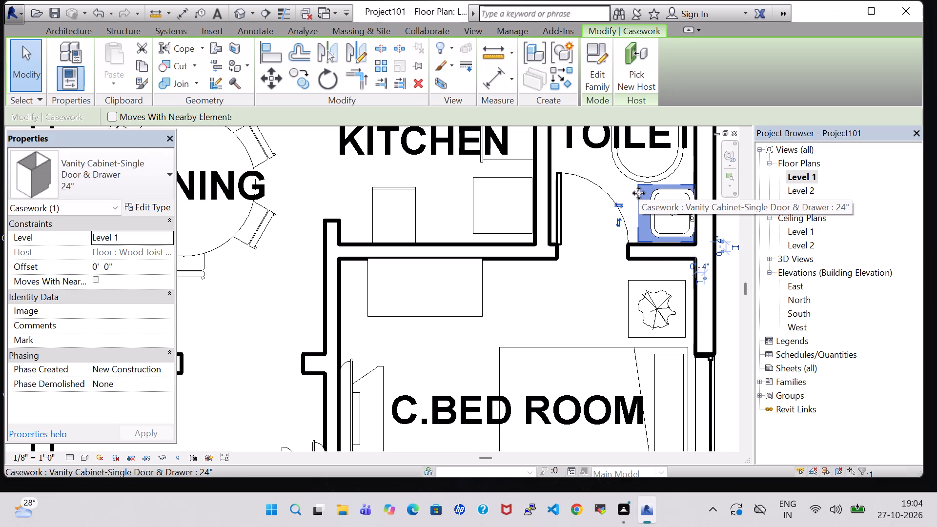
Set the Width type parameter of the 24" vanity cabinet beneath the toilet sink to 1' 5".
click(235, 16)
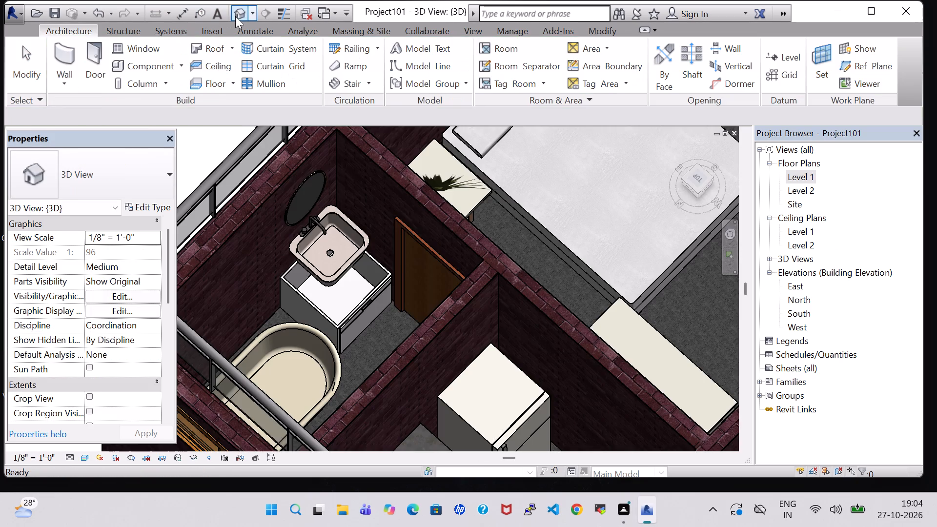
click(367, 305)
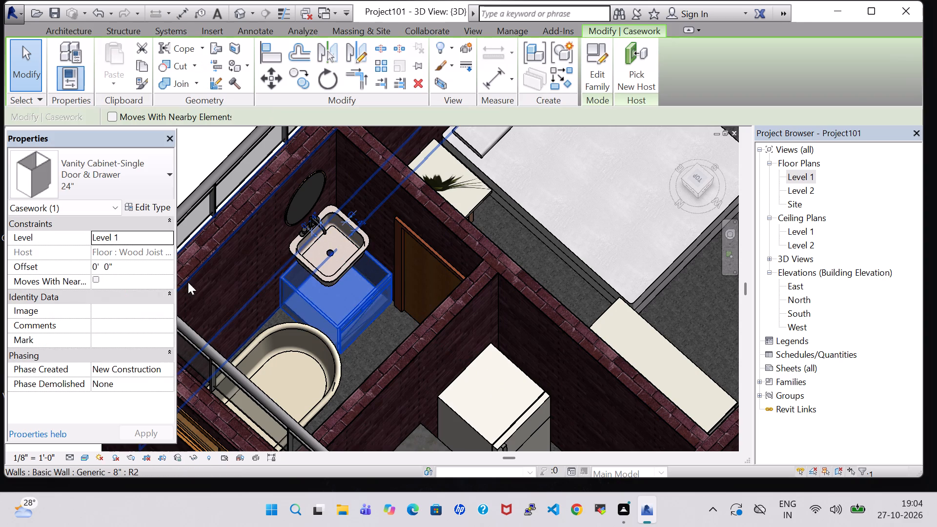
click(139, 210)
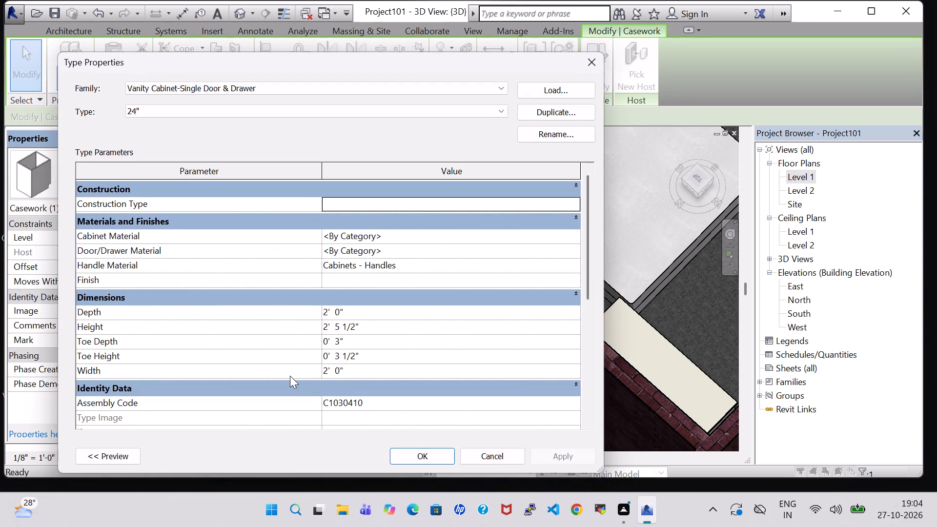
click(329, 371)
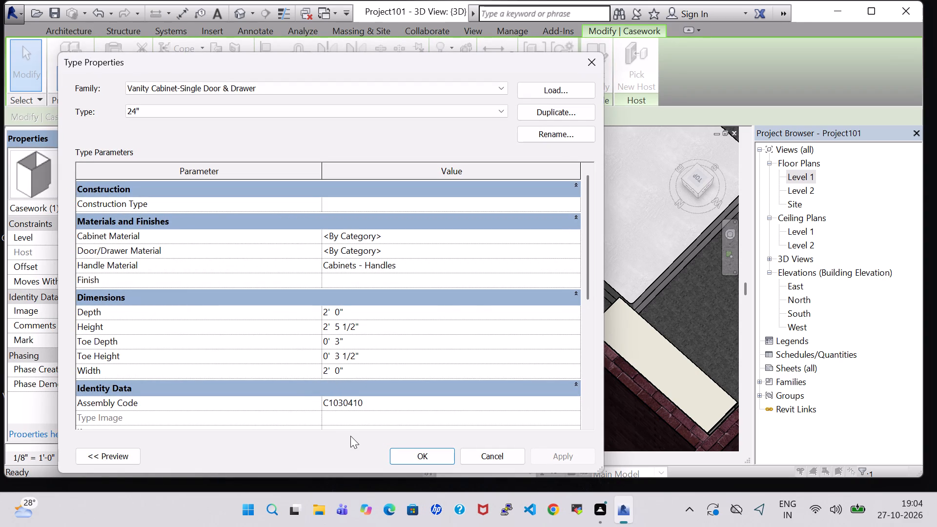
key(BackSpace)
key(1)
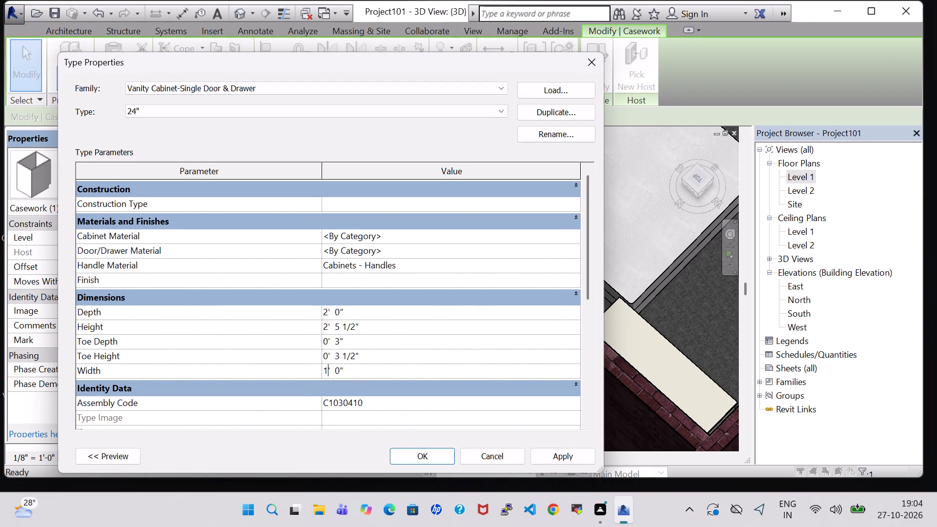
click(341, 369)
key(BackSpace)
key(5)
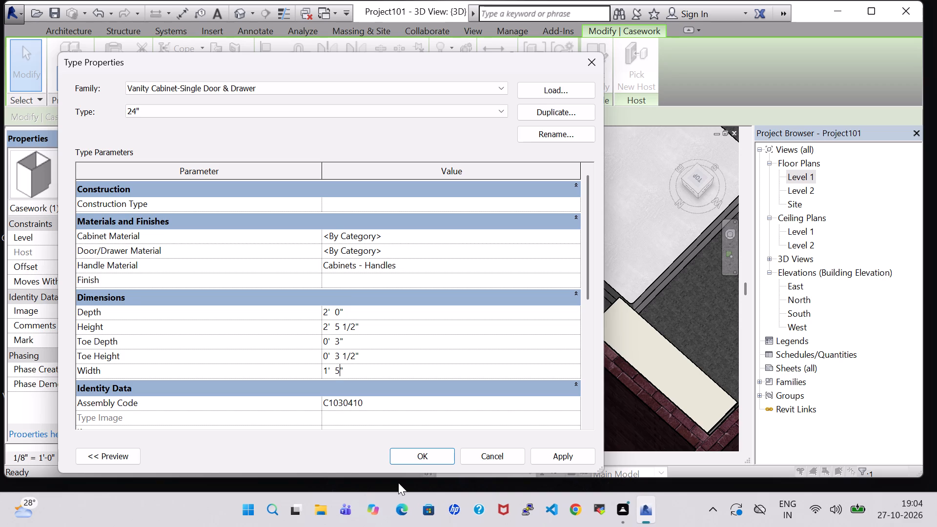
key(Return)
click(544, 463)
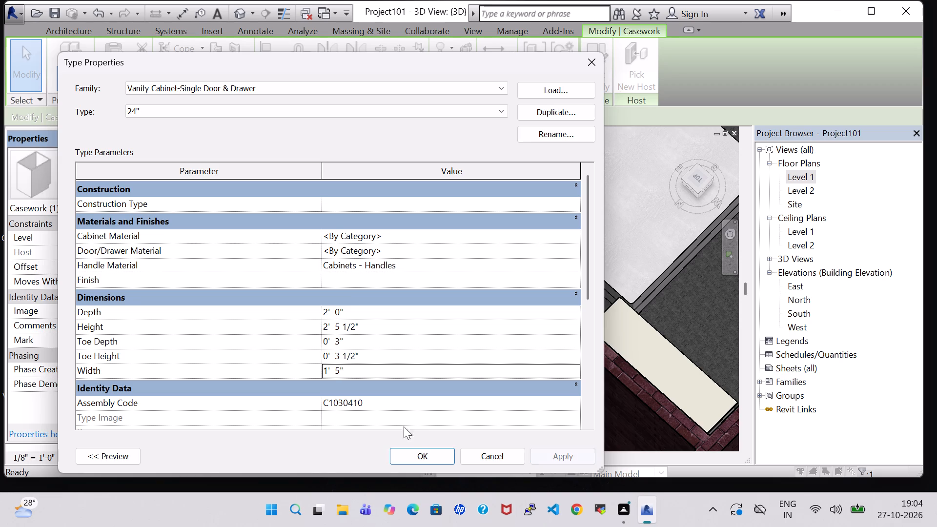
click(423, 452)
click(397, 316)
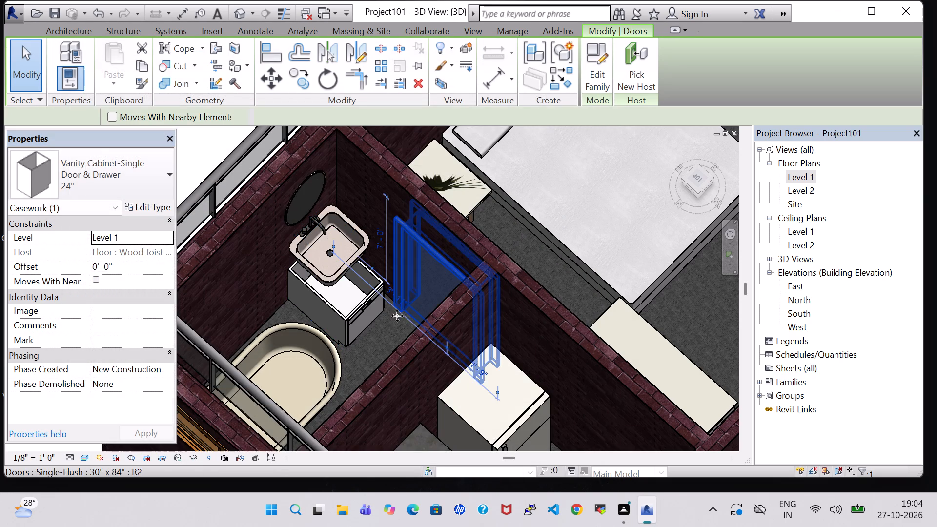
Examine the fittings in both toilets and the adjoining bedrooms in the 3D view and the Level 1 floor plan.
scroll(440, 304, down, 7)
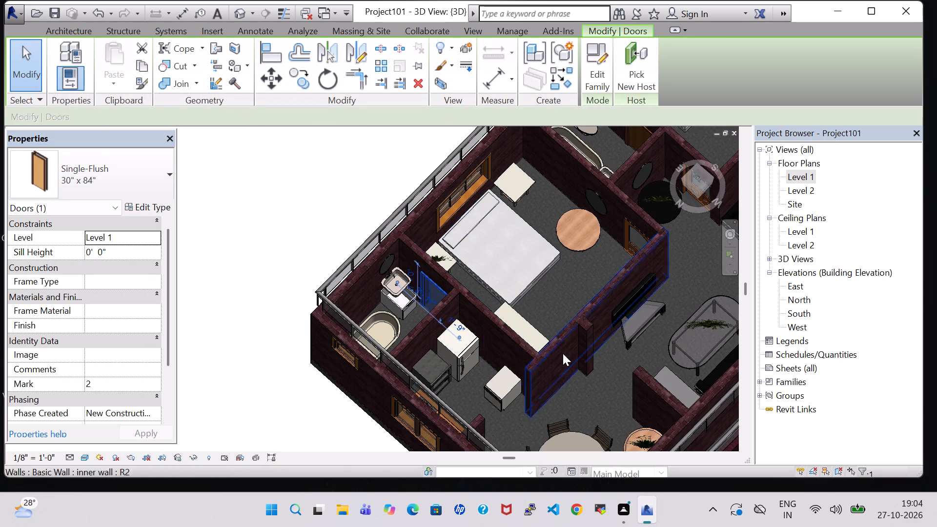
middle_drag(584, 392, 447, 409)
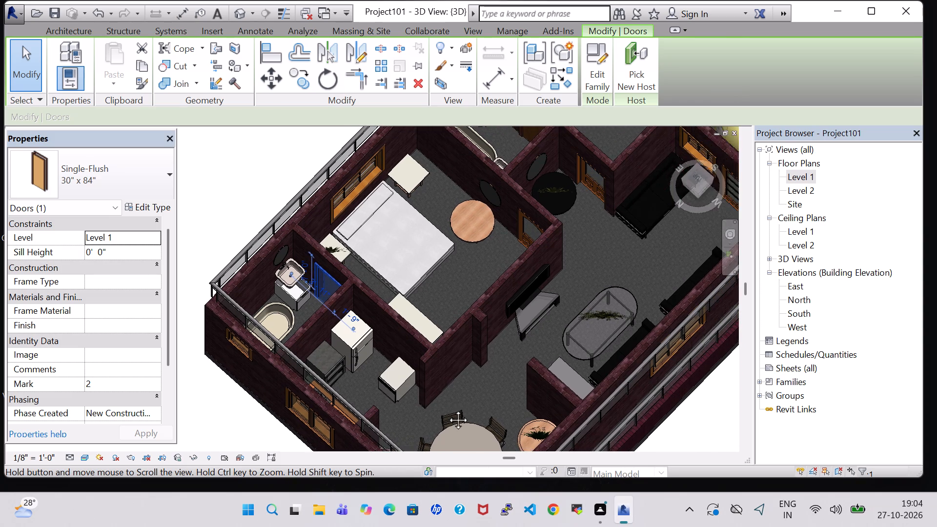
middle_drag(447, 409, 425, 436)
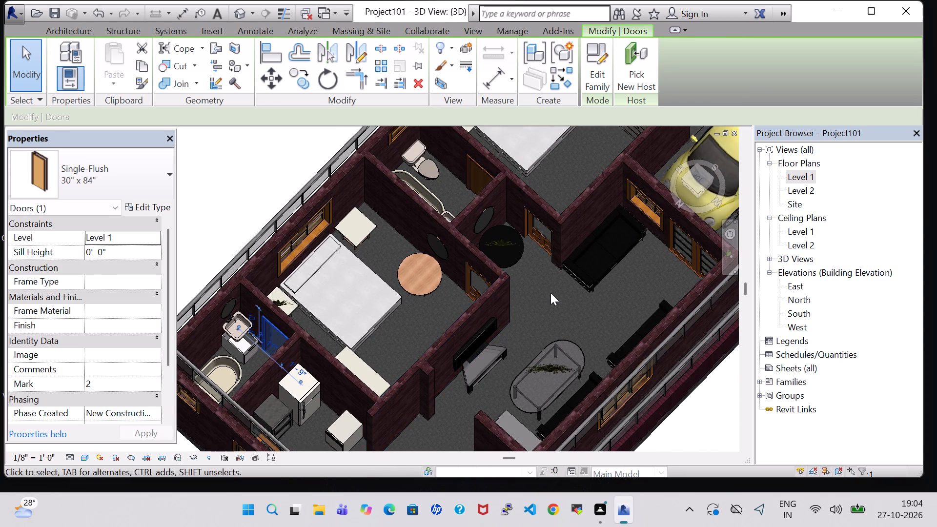
shift+middle_drag(550, 293, 442, 336)
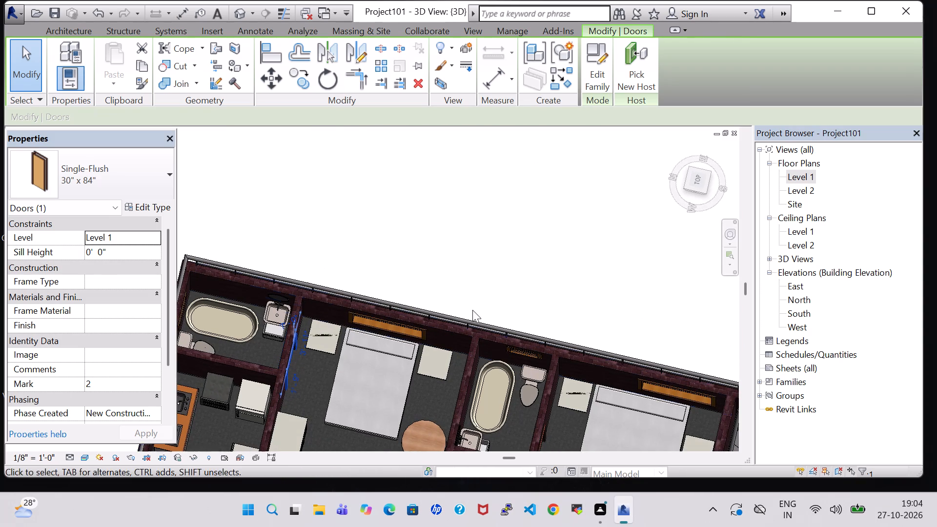
middle_drag(481, 305, 433, 122)
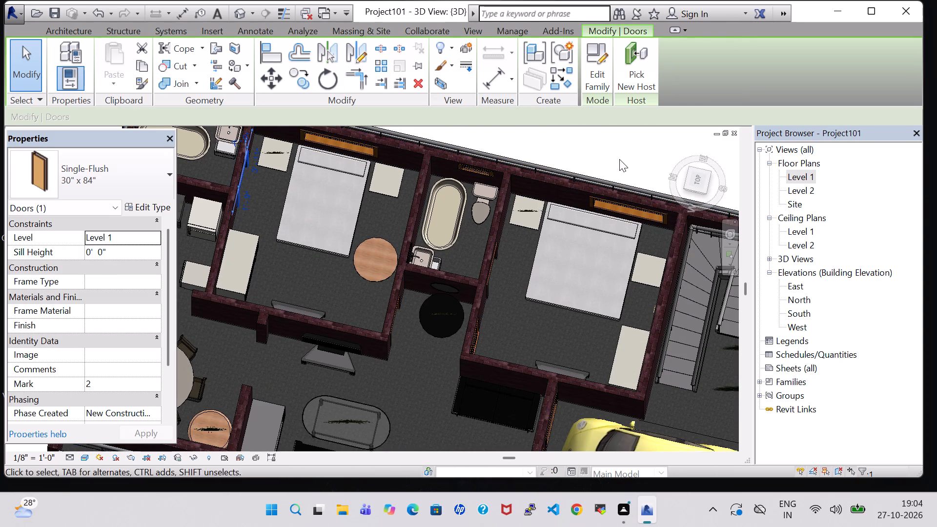
shift+middle_drag(619, 151, 514, 263)
middle_drag(484, 308, 508, 243)
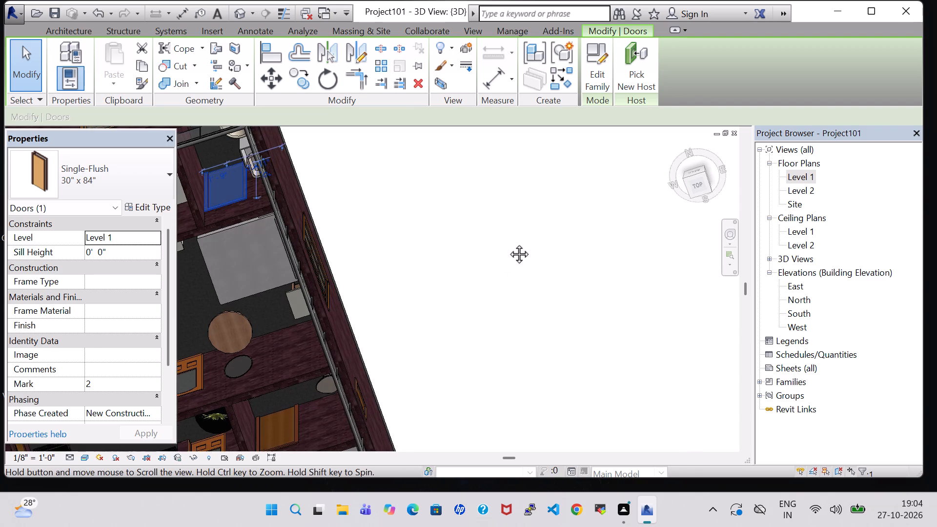
middle_drag(508, 243, 548, 195)
shift+middle_drag(505, 343, 444, 192)
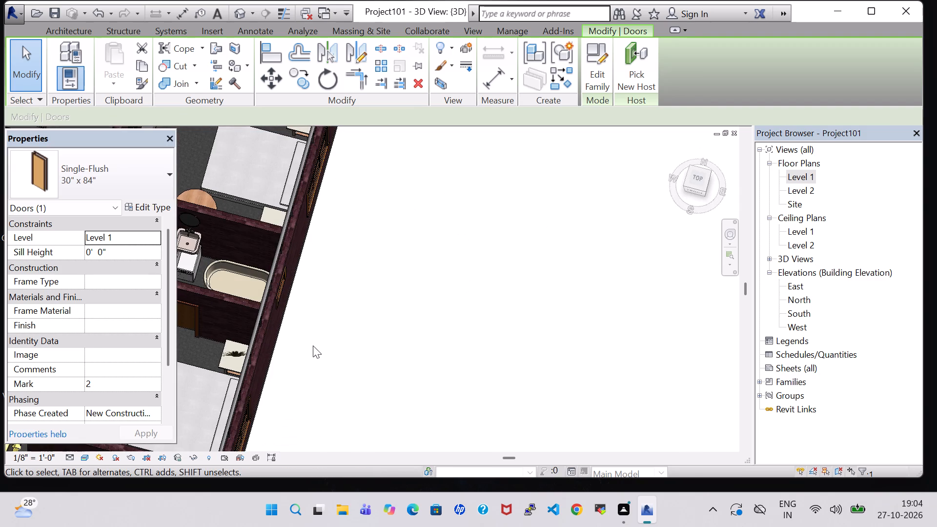
shift+middle_drag(313, 346, 326, 302)
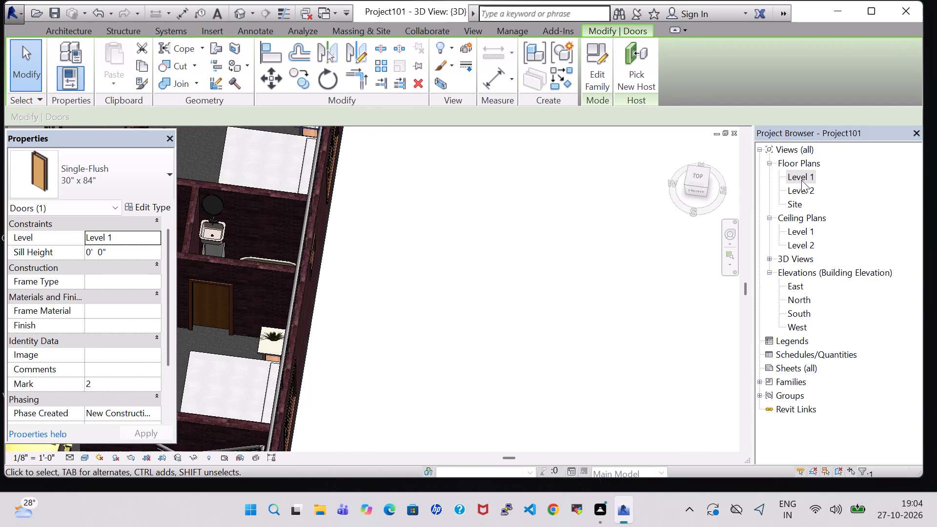
triple_click(805, 179)
scroll(648, 317, down, 3)
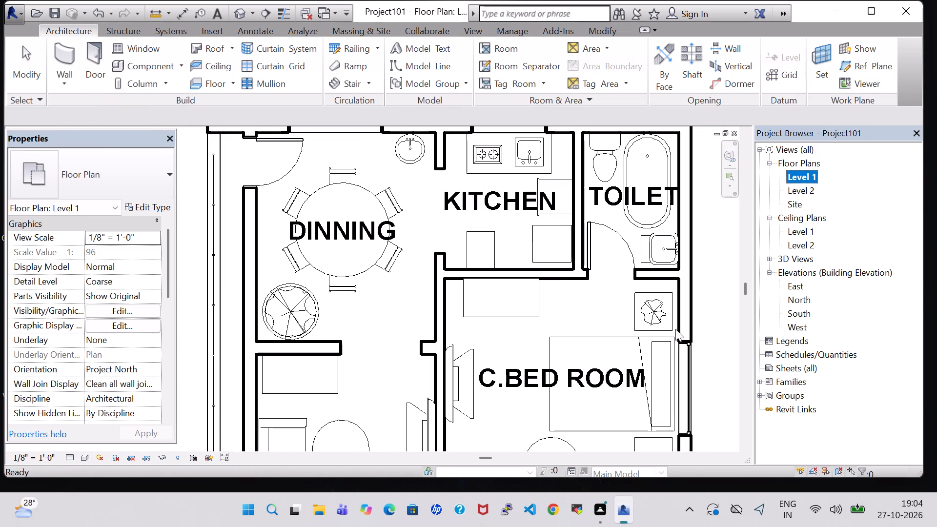
scroll(684, 346, down, 2)
middle_drag(699, 367, 661, 243)
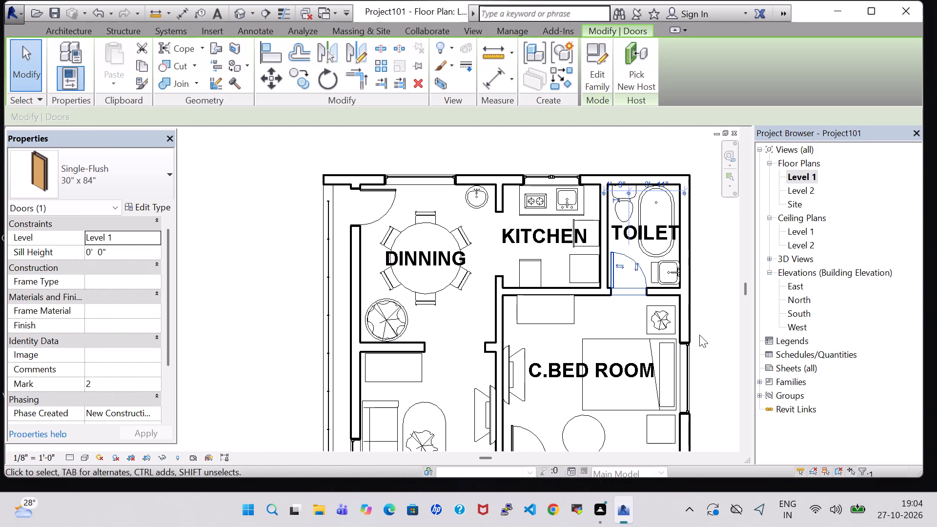
middle_drag(699, 335, 634, 215)
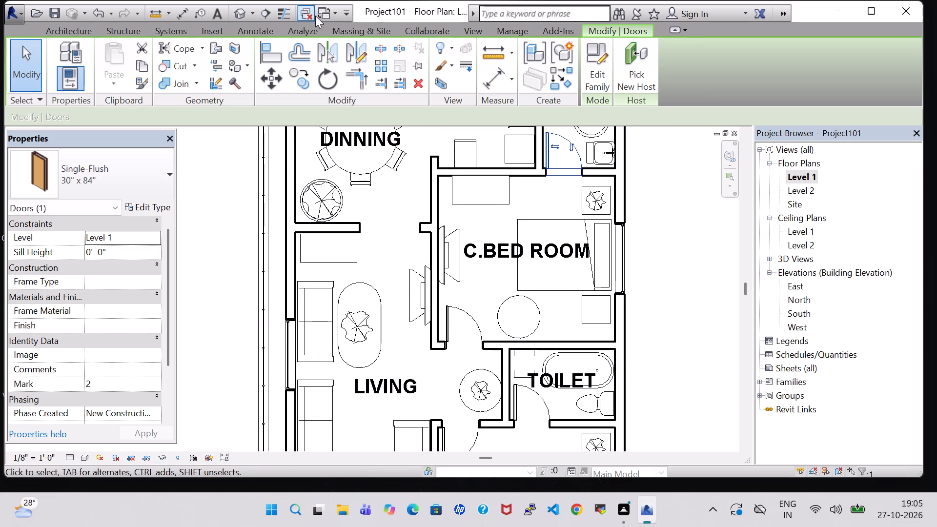
Examine the second toilet, the bedroom beside it, and the front parking area and staircase in the 3D view.
click(241, 14)
middle_drag(336, 303, 436, 285)
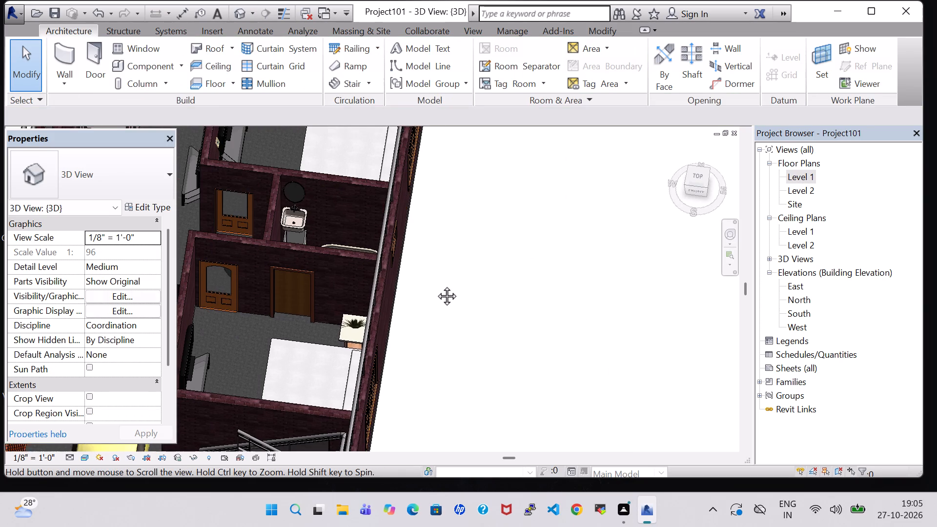
middle_drag(445, 318, 498, 152)
middle_drag(473, 245, 489, 259)
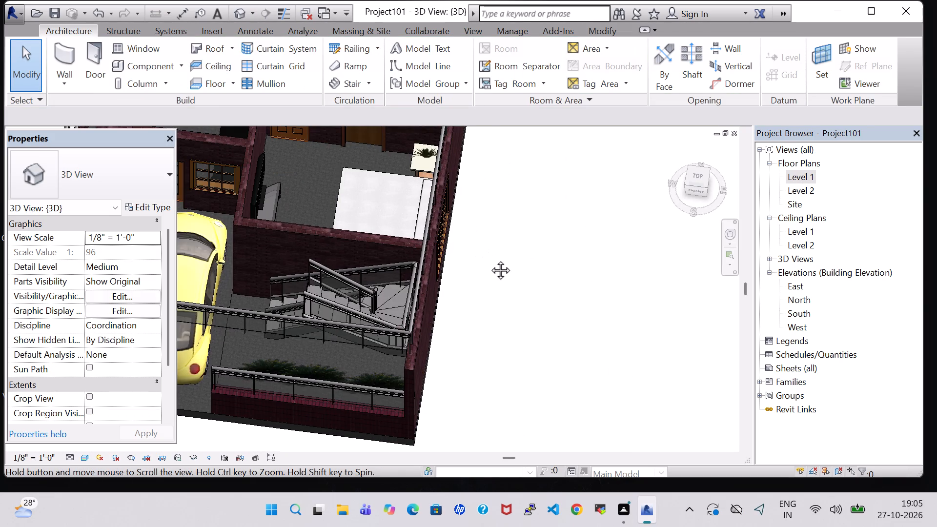
middle_drag(489, 259, 536, 352)
scroll(434, 158, up, 8)
scroll(446, 186, down, 1)
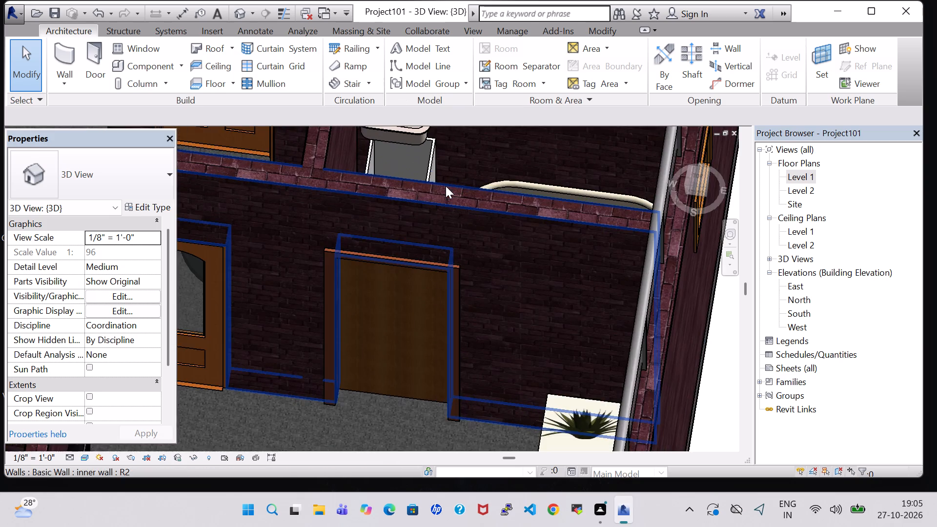
scroll(446, 186, down, 9)
scroll(565, 304, down, 1)
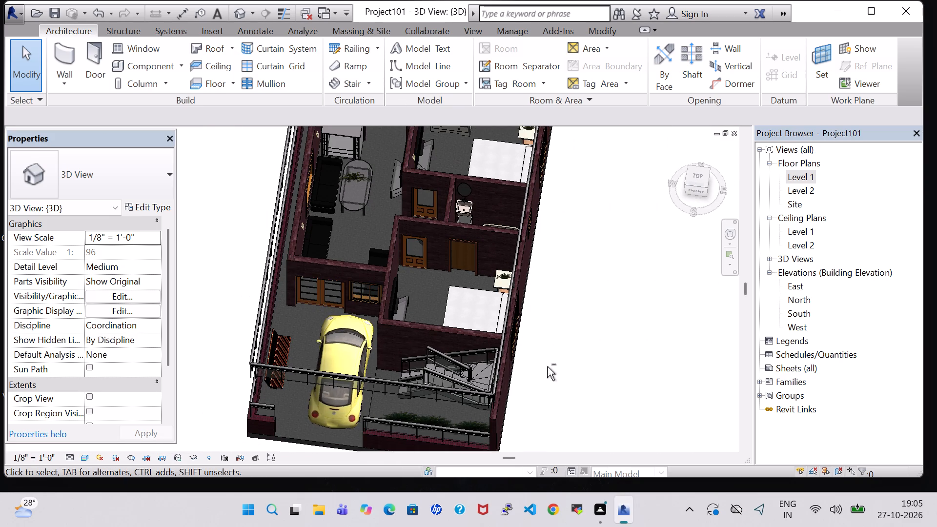
shift+middle_drag(547, 366, 557, 265)
shift+middle_drag(563, 276, 570, 201)
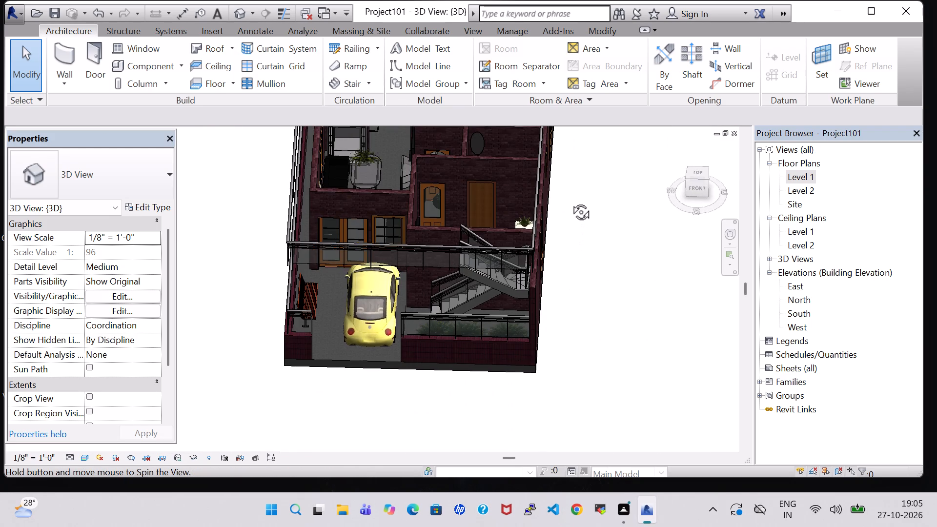
shift+middle_drag(570, 201, 570, 198)
middle_drag(570, 198, 553, 333)
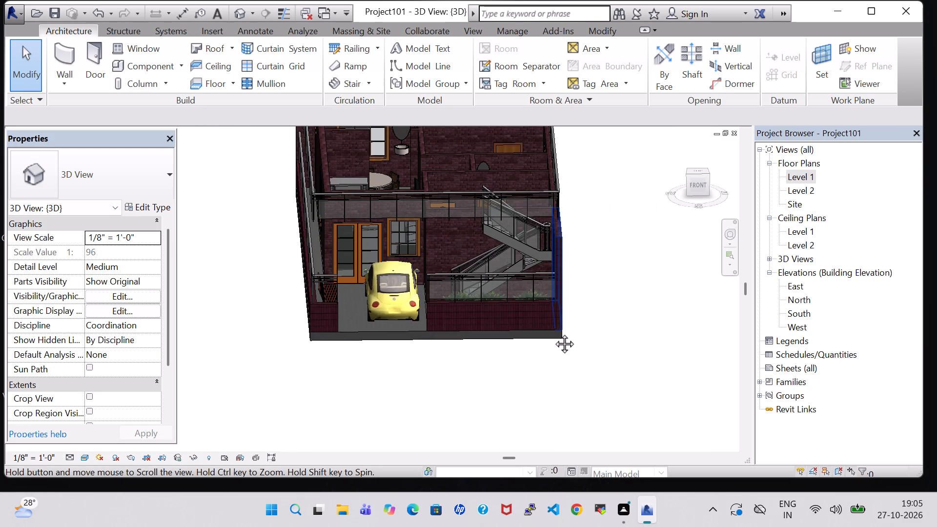
middle_drag(553, 333, 552, 335)
Turn the Roofs category's visibility back on in the 3D view's Visibility/Graphic Overrides.
text(VV)
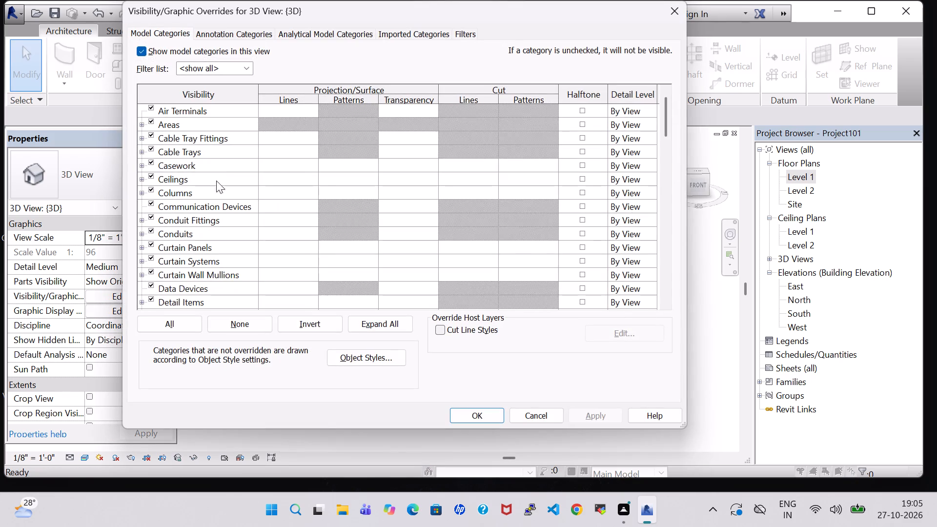
click(175, 189)
key(r)
scroll(175, 189, down, 9)
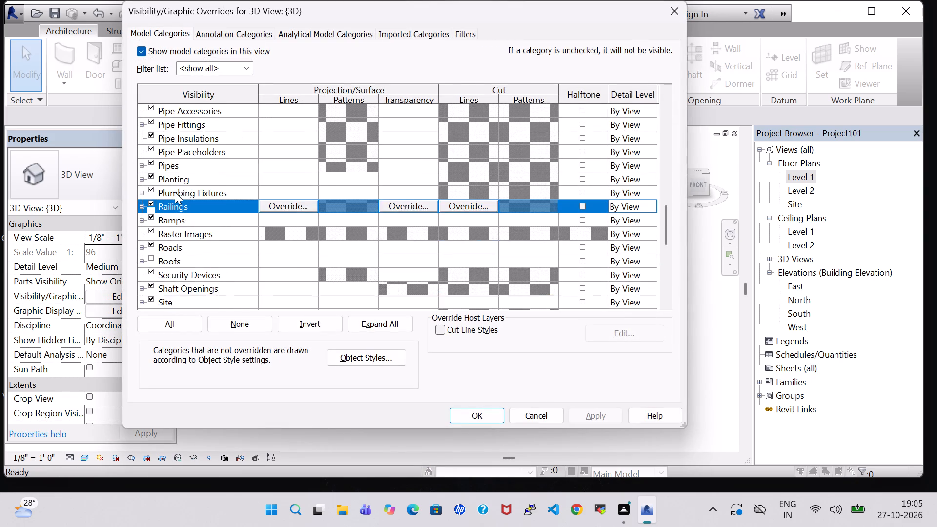
scroll(175, 192, down, 5)
click(151, 150)
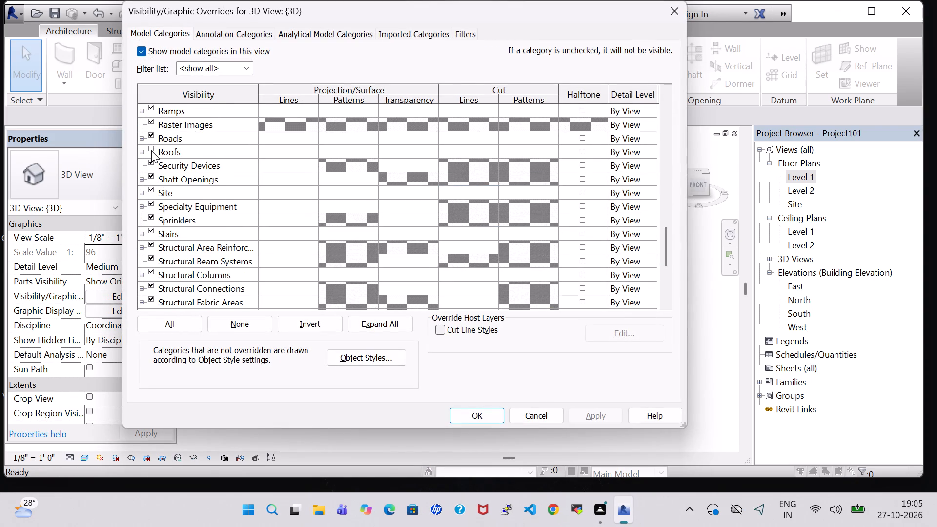
click(597, 412)
click(470, 417)
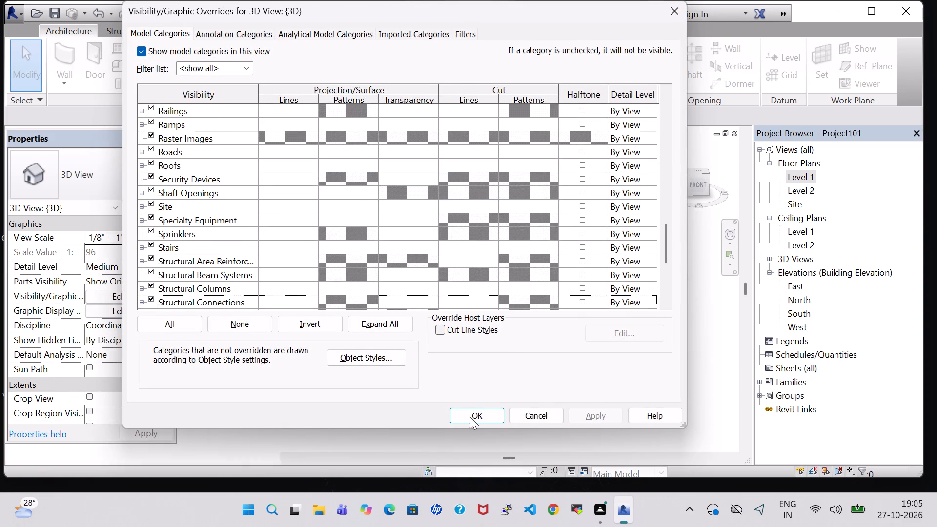
Examine the house exterior with its roof, terrace railings, parked car and front staircase from a front corner angle.
shift+middle_drag(591, 343, 591, 326)
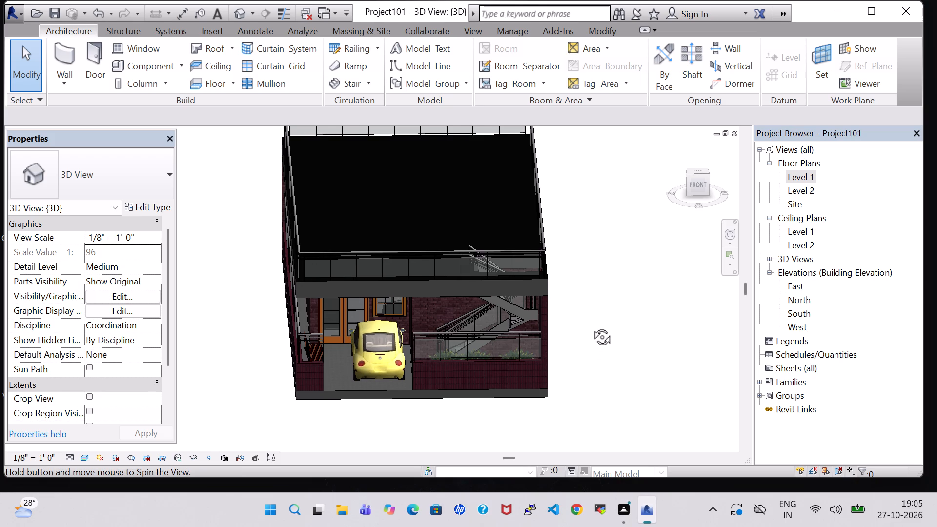
shift+middle_drag(591, 326, 588, 315)
middle_drag(587, 284, 626, 343)
shift+middle_drag(615, 338, 647, 329)
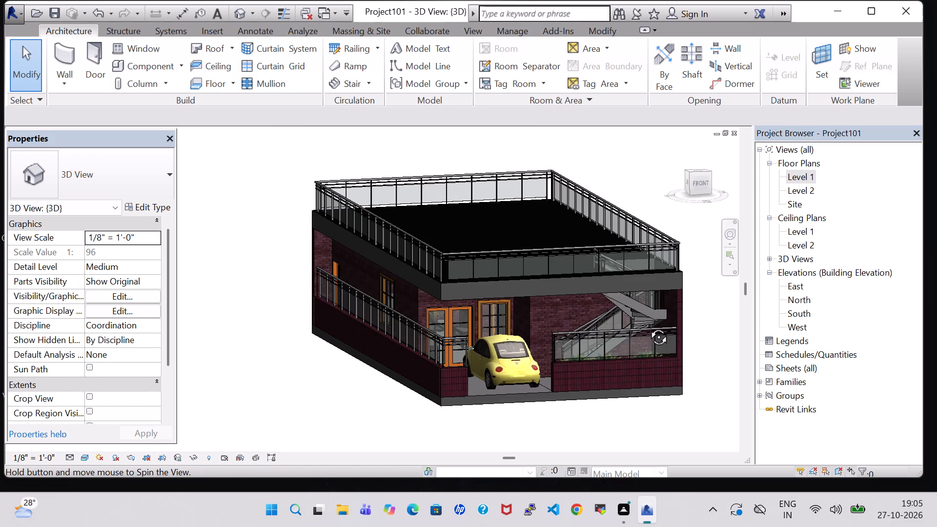
middle_drag(702, 322, 676, 323)
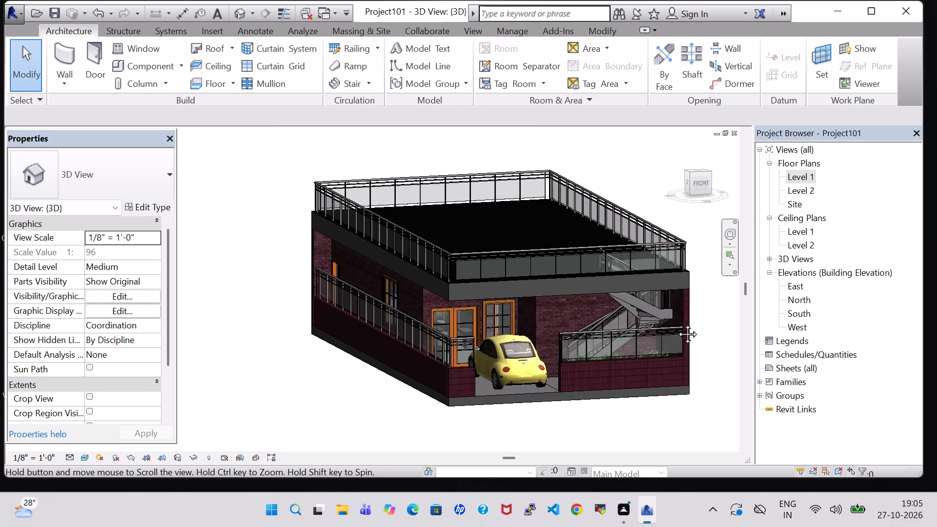
middle_drag(676, 323, 639, 330)
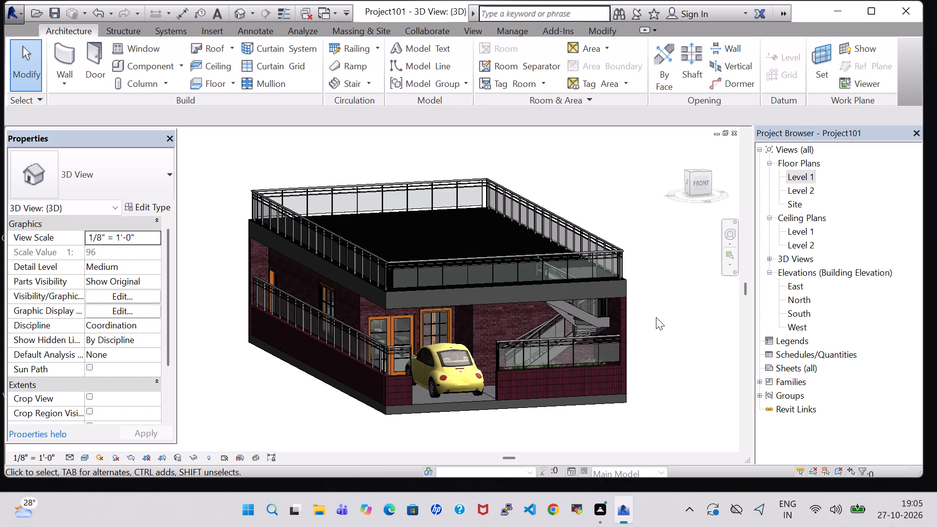
click(656, 317)
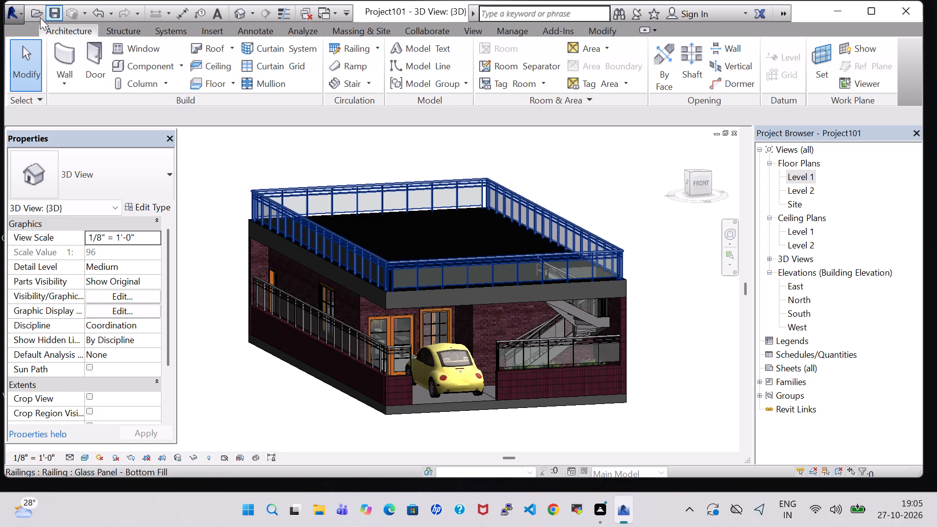
Save the Project101 house model.
click(15, 10)
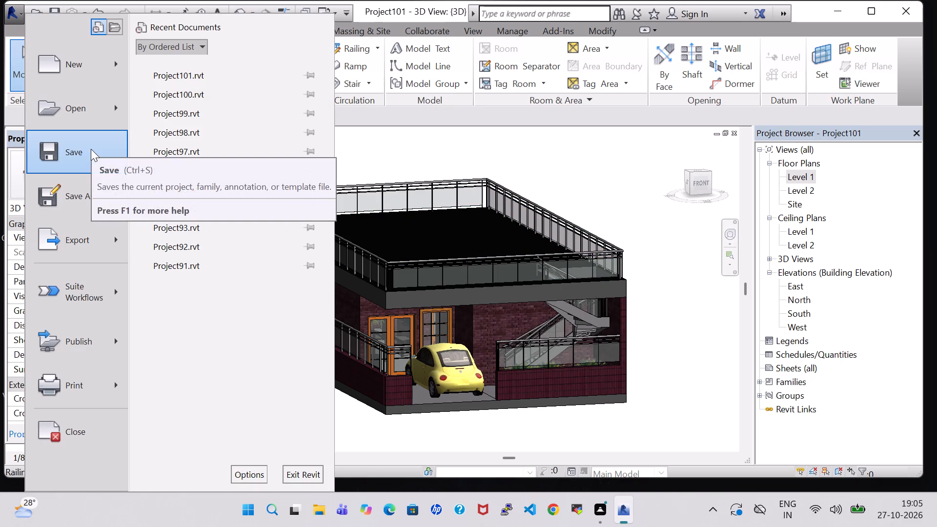
click(91, 149)
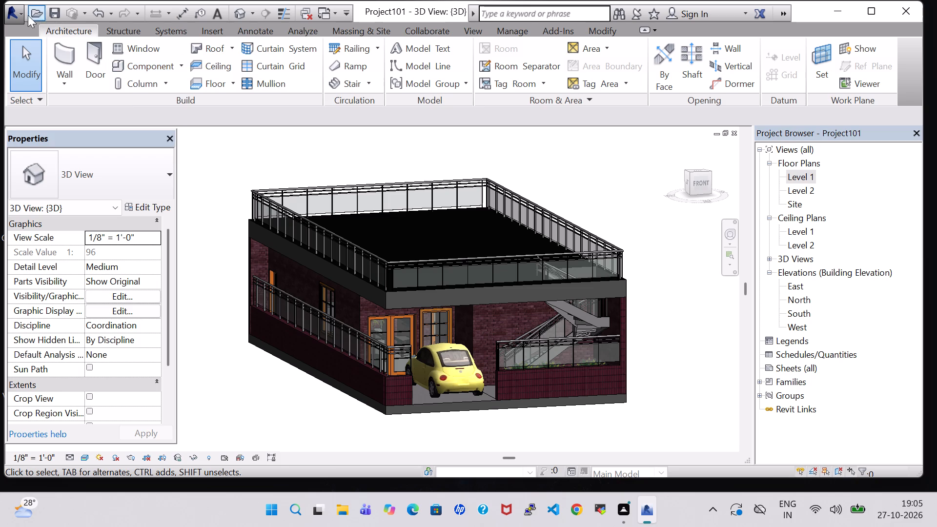
click(12, 10)
click(671, 294)
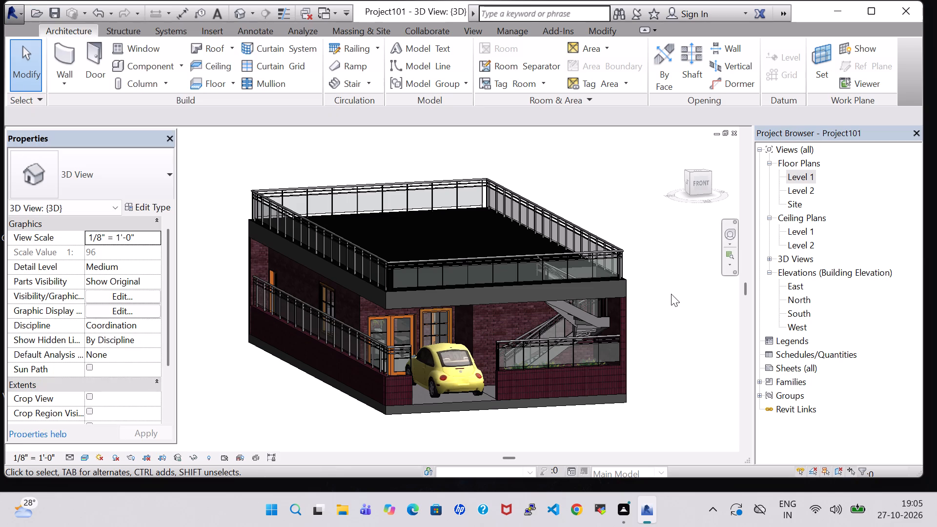